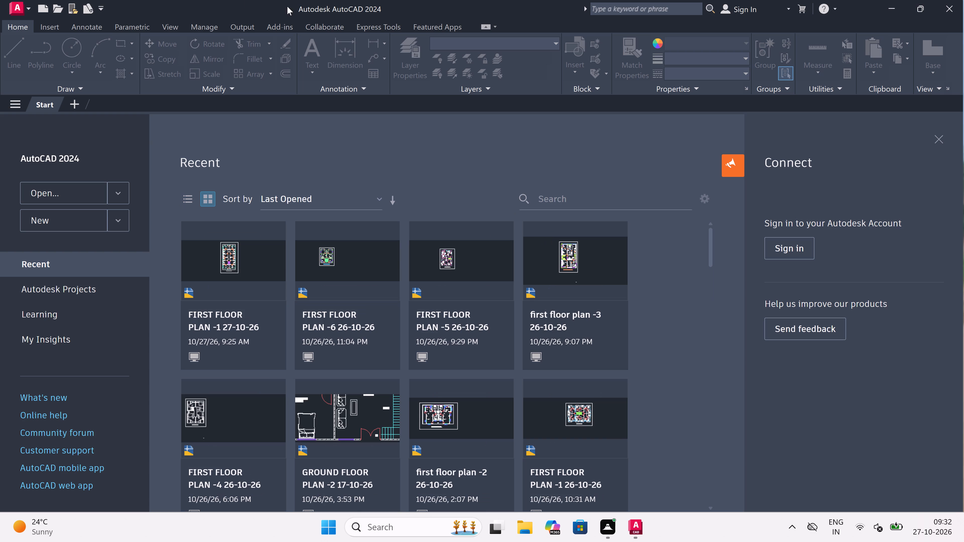
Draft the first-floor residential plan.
Create a new blank drawing.
{"action": "double_click", "coordinate": [56, 220]}
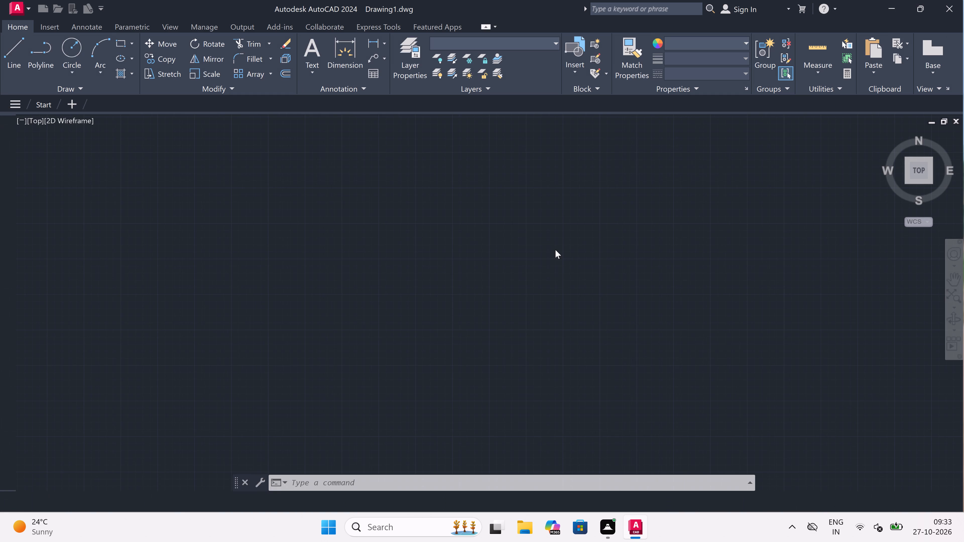
Set the drawing units to Engineering length with 0'-0" precision and an insertion scale of inches.
{"action": "type", "text": "un"}
{"action": "key", "text": "space"}
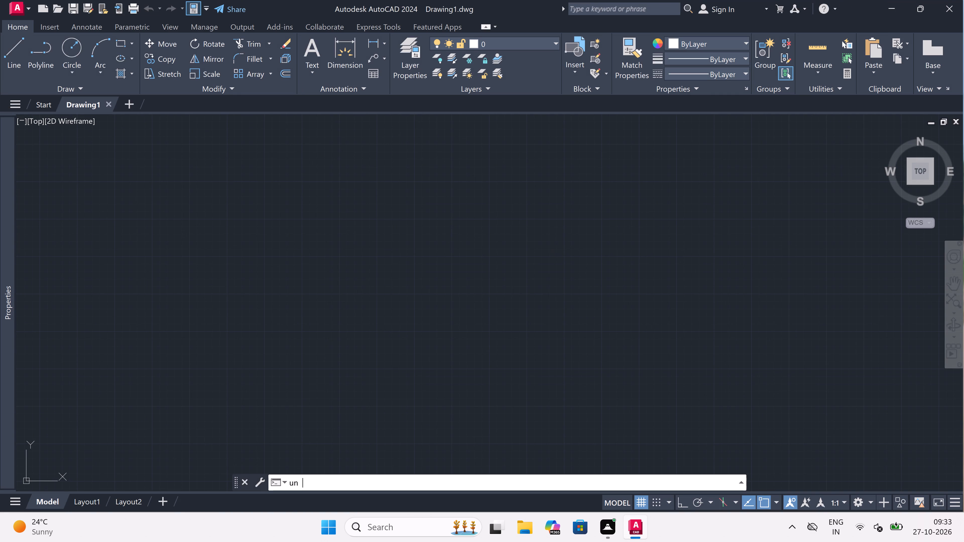
{"action": "left_click", "coordinate": [440, 176]}
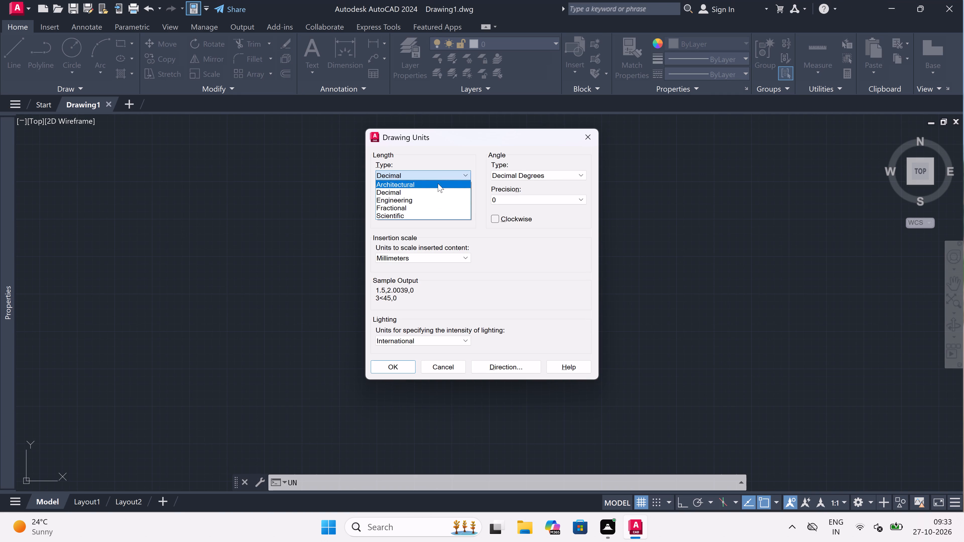
{"action": "left_click", "coordinate": [438, 200]}
{"action": "left_click", "coordinate": [424, 200]}
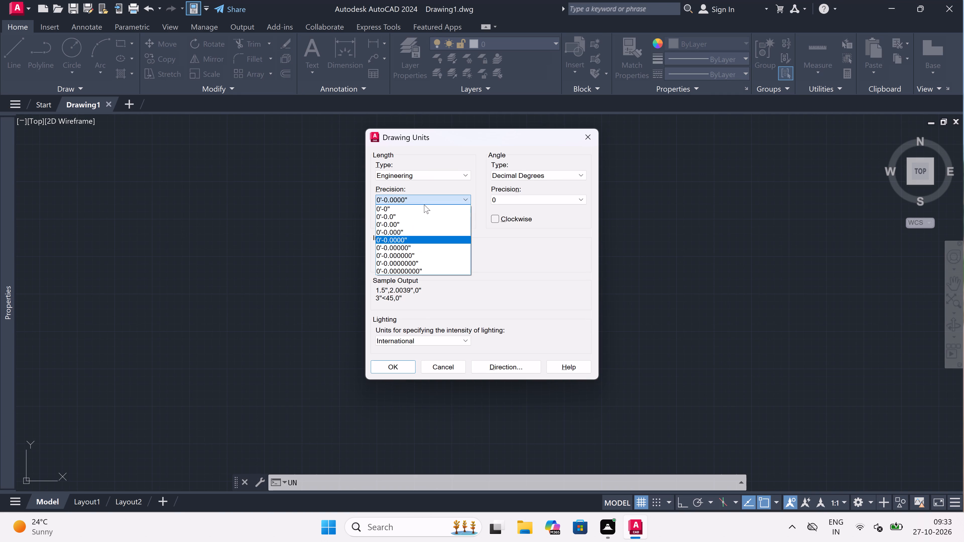
{"action": "left_click", "coordinate": [424, 207]}
{"action": "left_click", "coordinate": [417, 259]}
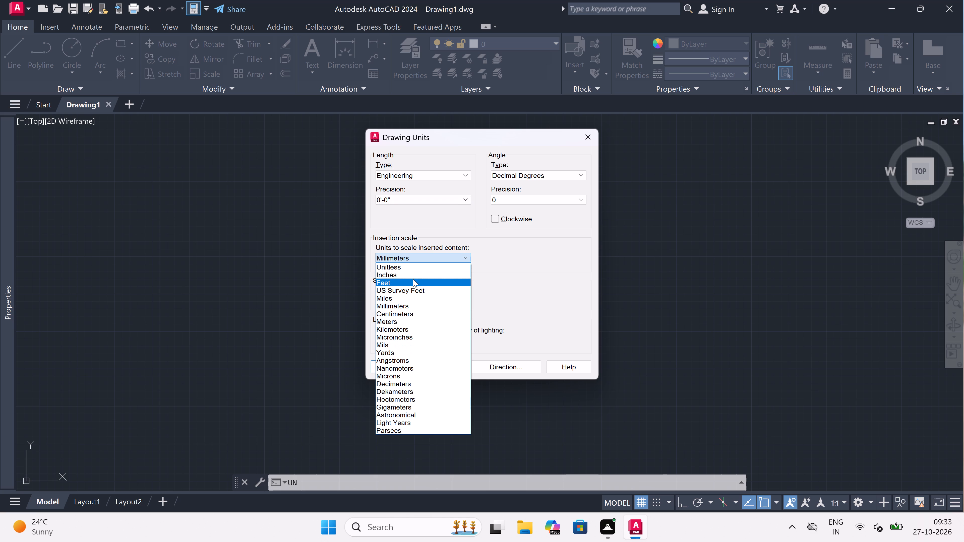
{"action": "left_click", "coordinate": [409, 272]}
{"action": "left_click", "coordinate": [398, 367]}
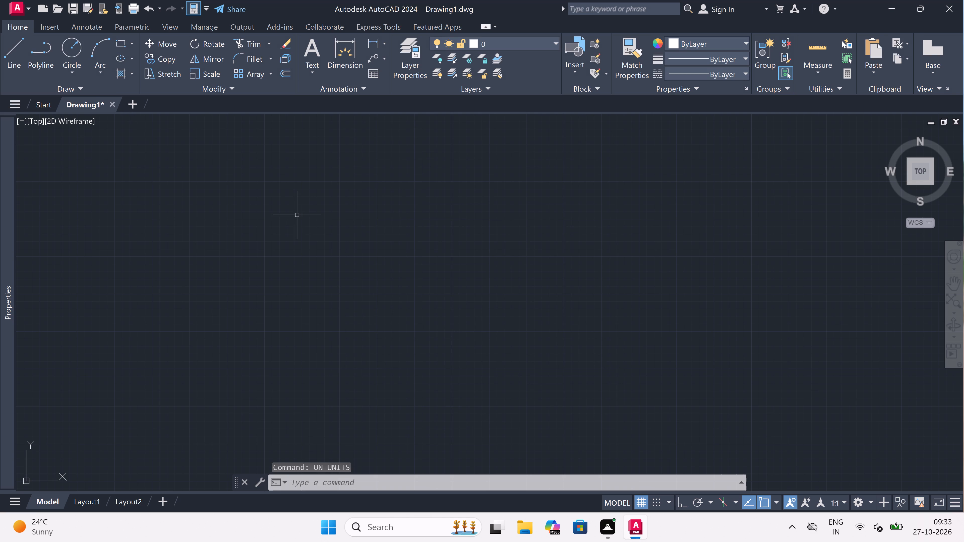
With ortho on, draw a horizontal and a vertical construction line crossing at one point.
{"action": "type", "text": "xl"}
{"action": "key", "text": "space"}
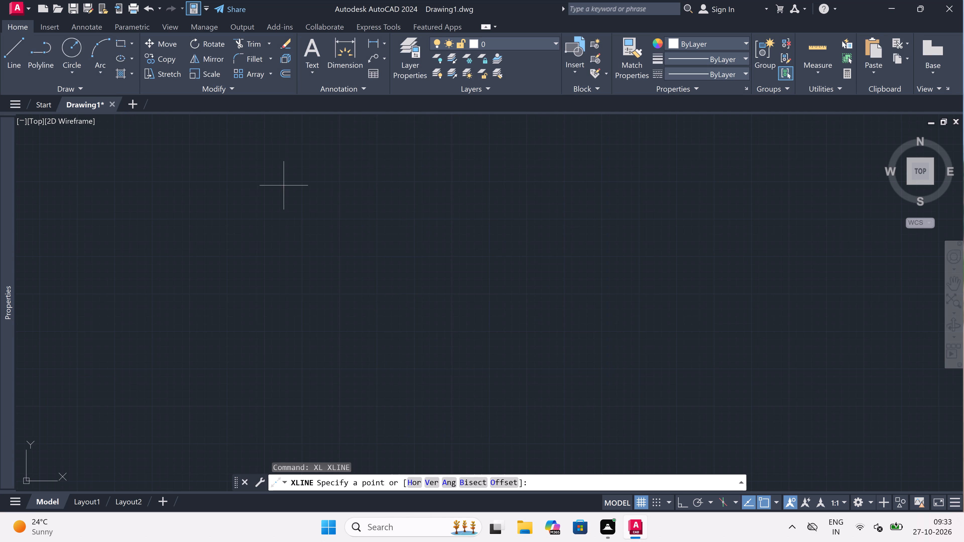
{"action": "left_click", "coordinate": [284, 184]}
{"action": "key", "text": "F8"}
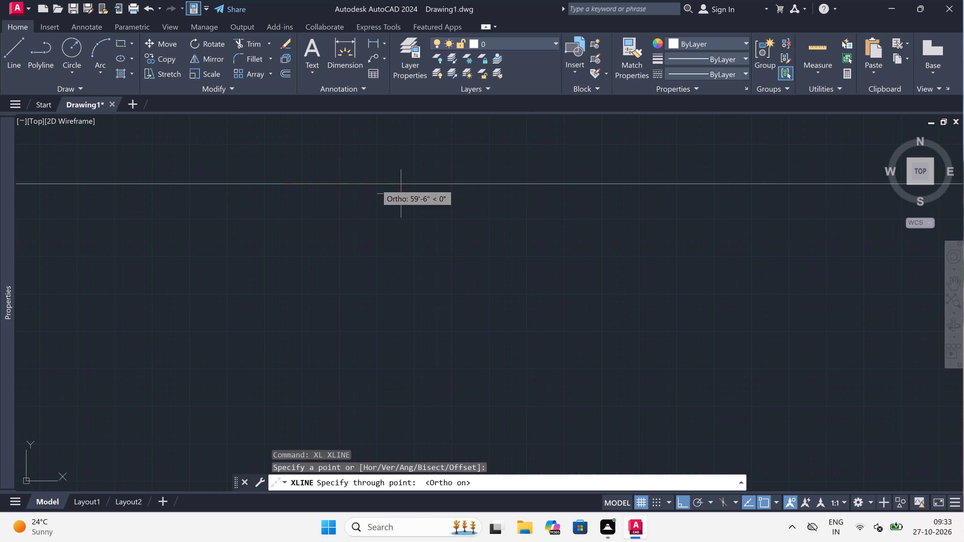
{"action": "left_click_drag", "start_coordinate": [371, 183], "coordinate": [371, 200]}
{"action": "left_click", "coordinate": [341, 336]}
{"action": "key", "text": "Escape"}
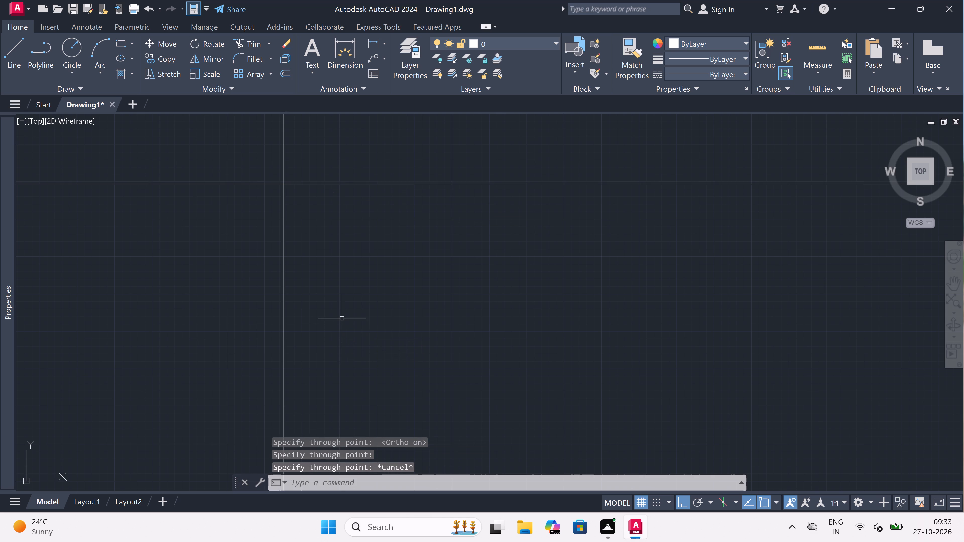
Trim the construction lines above and to the left of their crossing to leave the upper-left corner of the outline.
{"action": "key", "text": "t"}
{"action": "key", "text": "r"}
{"action": "key", "text": "space"}
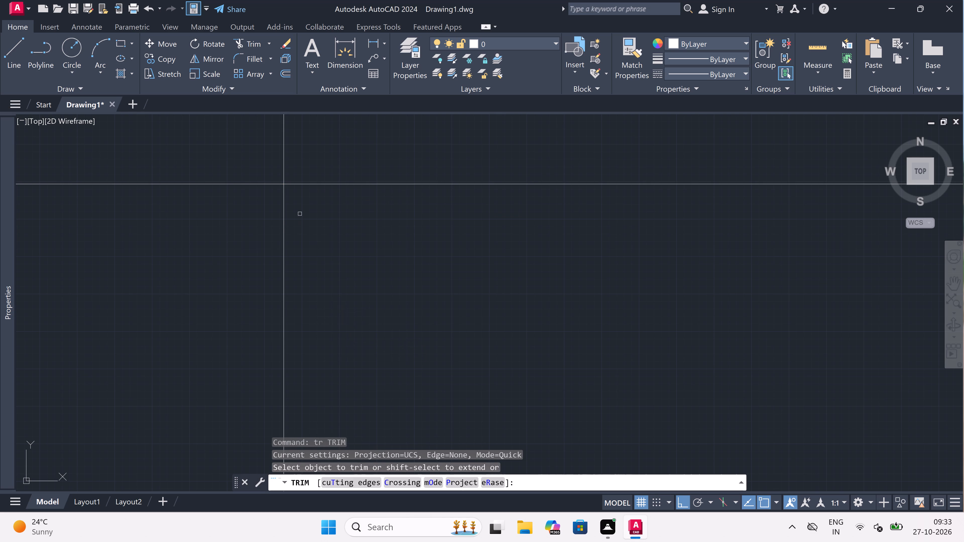
{"action": "left_click", "coordinate": [284, 151]}
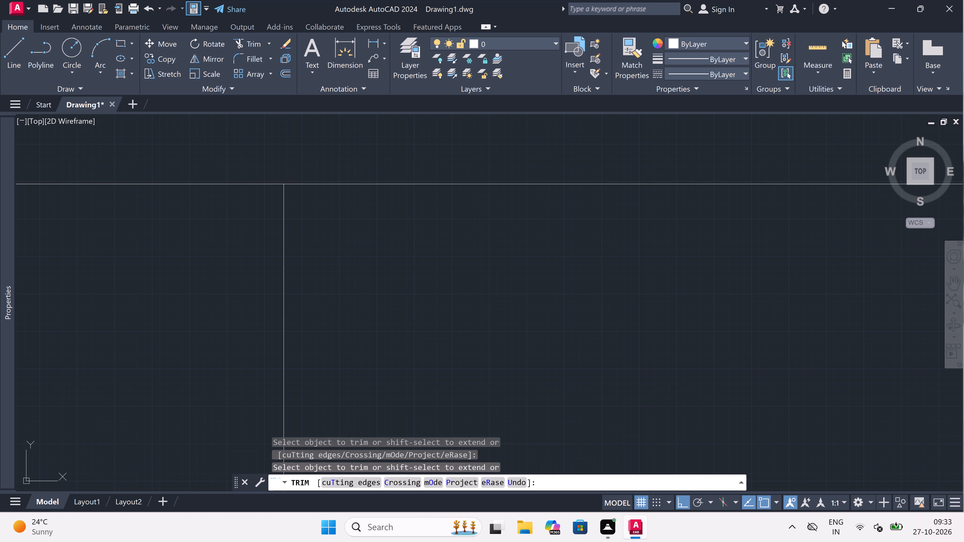
{"action": "left_click", "coordinate": [265, 179]}
{"action": "left_click", "coordinate": [251, 213]}
{"action": "key", "text": "Escape"}
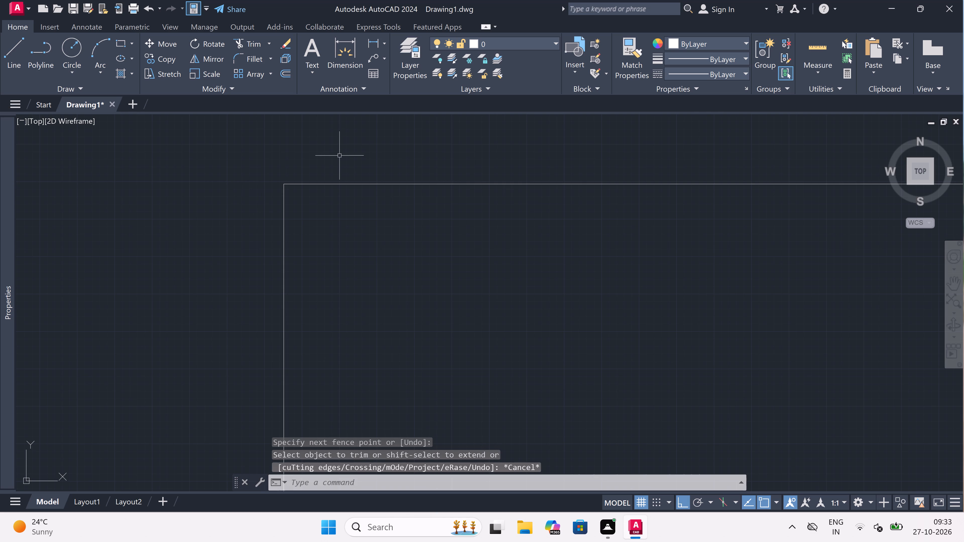
Offset the top horizontal line and the left vertical line 4.5" inward to form the outer wall thickness.
{"action": "scroll", "coordinate": [325, 170], "scroll_direction": "up", "scroll_amount": 2}
{"action": "key", "text": "o"}
{"action": "key", "text": "space"}
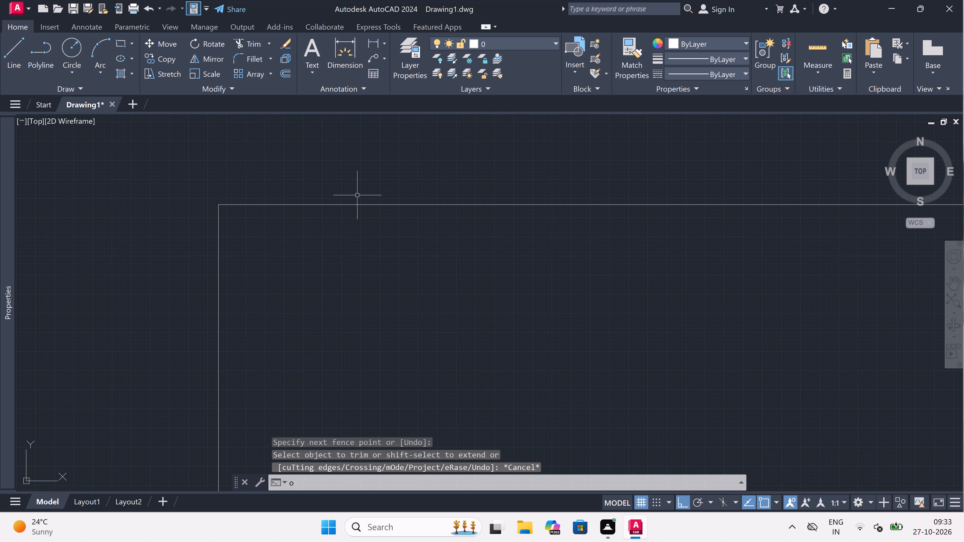
{"action": "left_click", "coordinate": [357, 201]}
{"action": "scroll", "coordinate": [340, 215], "scroll_direction": "up", "scroll_amount": 2}
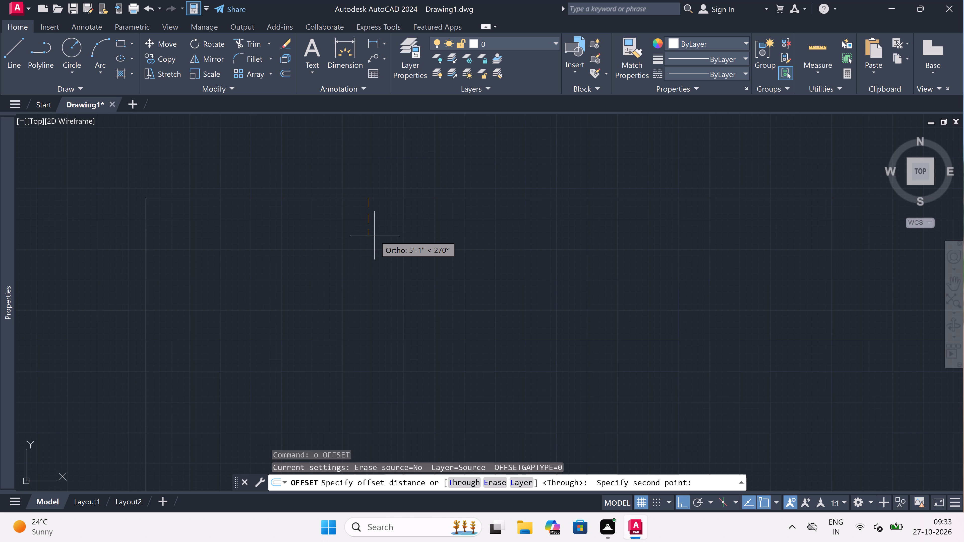
{"action": "scroll", "coordinate": [372, 236], "scroll_direction": "down", "scroll_amount": 1}
{"action": "scroll", "coordinate": [372, 236], "scroll_direction": "up", "scroll_amount": 1}
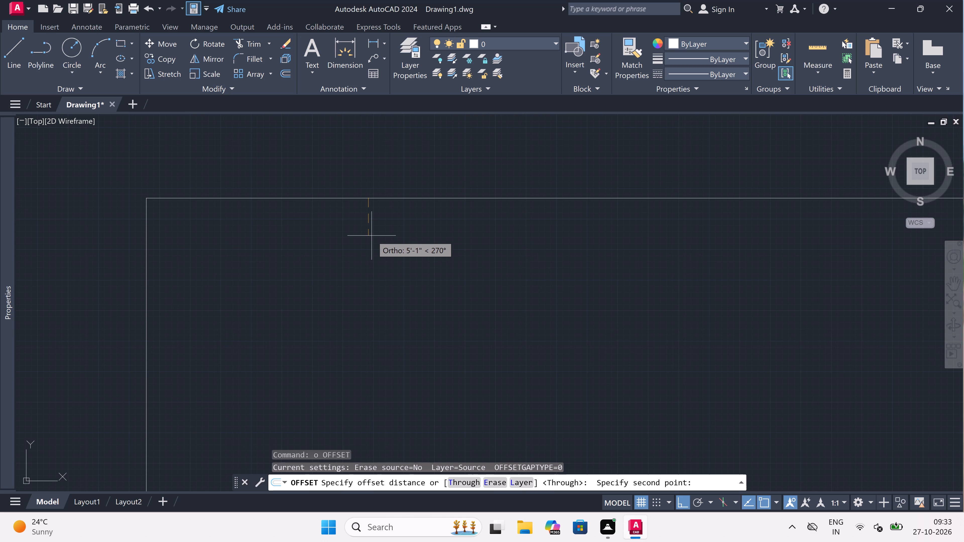
{"action": "type", "text": "4.5'"}
{"action": "key", "text": "BackSpace"}
{"action": "key", "text": "shift+quotedbl"}
{"action": "key", "text": "space"}
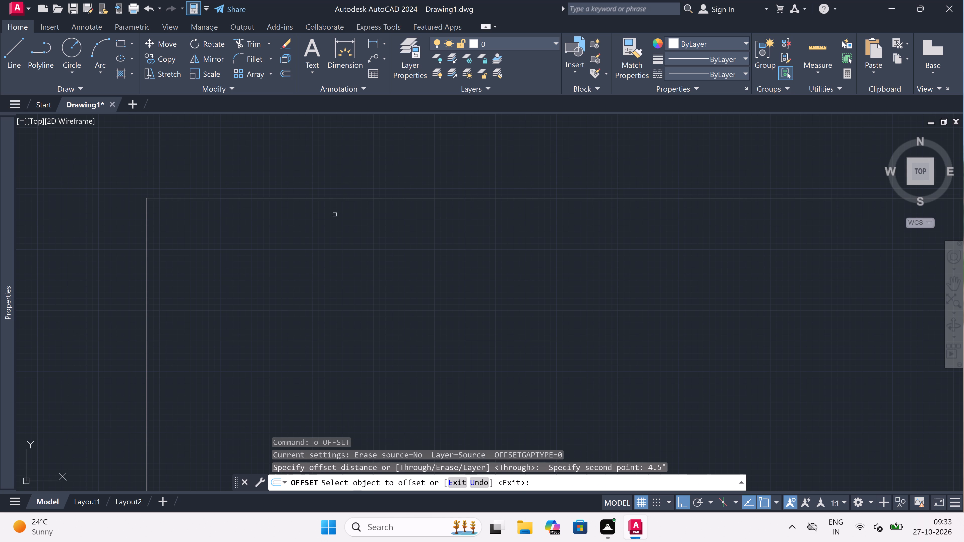
{"action": "left_click_drag", "start_coordinate": [334, 198], "coordinate": [331, 206]}
{"action": "left_click", "coordinate": [331, 210]}
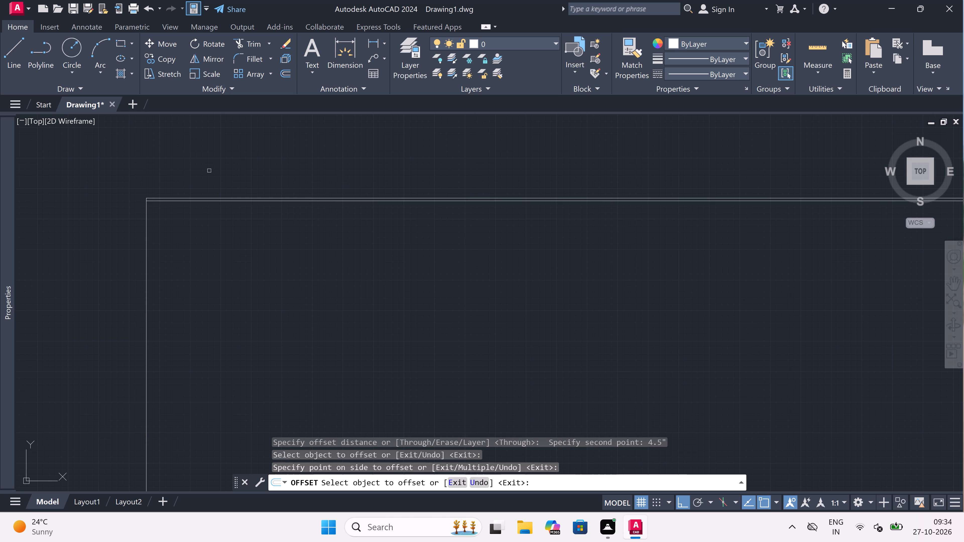
{"action": "scroll", "coordinate": [147, 173], "scroll_direction": "up", "scroll_amount": 2}
{"action": "scroll", "coordinate": [140, 218], "scroll_direction": "up", "scroll_amount": 1}
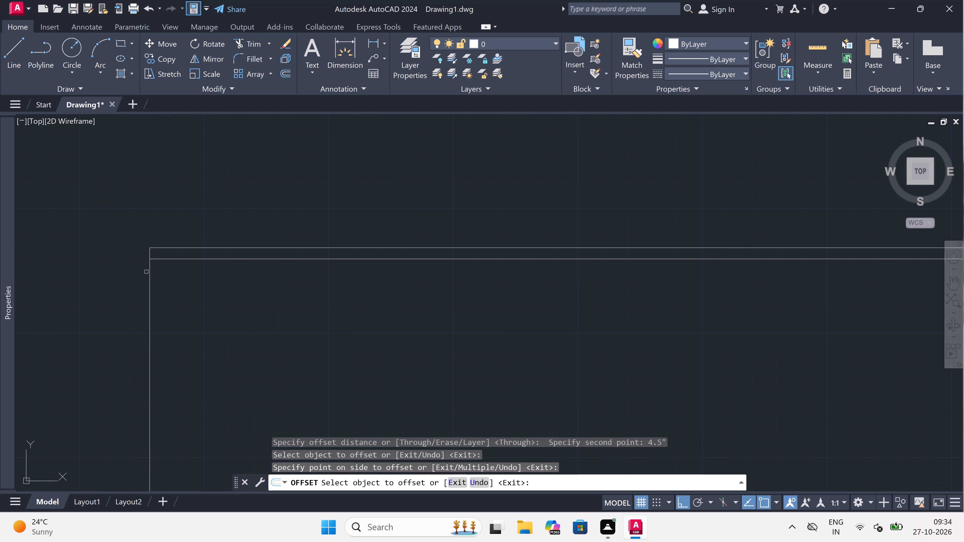
{"action": "left_click", "coordinate": [150, 268]}
{"action": "scroll", "coordinate": [150, 268], "scroll_direction": "up", "scroll_amount": 1}
{"action": "left_click", "coordinate": [196, 275]}
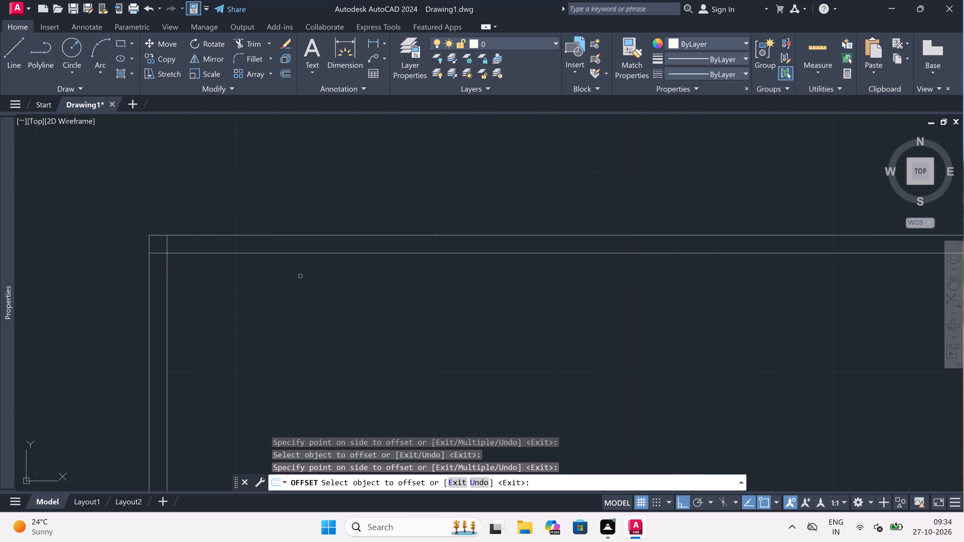
{"action": "key", "text": "Escape"}
Offset the inner line of the top wall 3' downward.
{"action": "key", "text": "space"}
{"action": "left_click", "coordinate": [314, 252]}
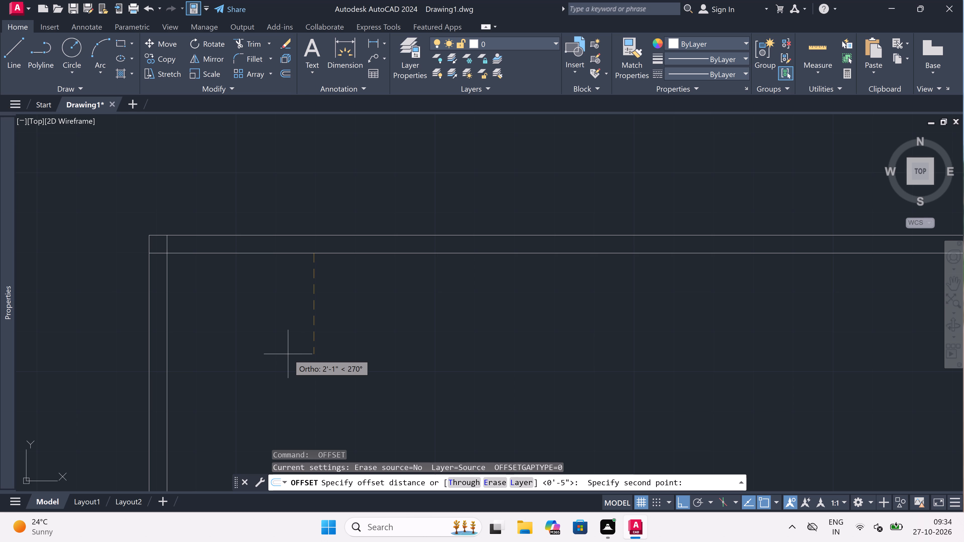
{"action": "scroll", "coordinate": [288, 354], "scroll_direction": "down", "scroll_amount": 1}
{"action": "scroll", "coordinate": [288, 354], "scroll_direction": "up", "scroll_amount": 1}
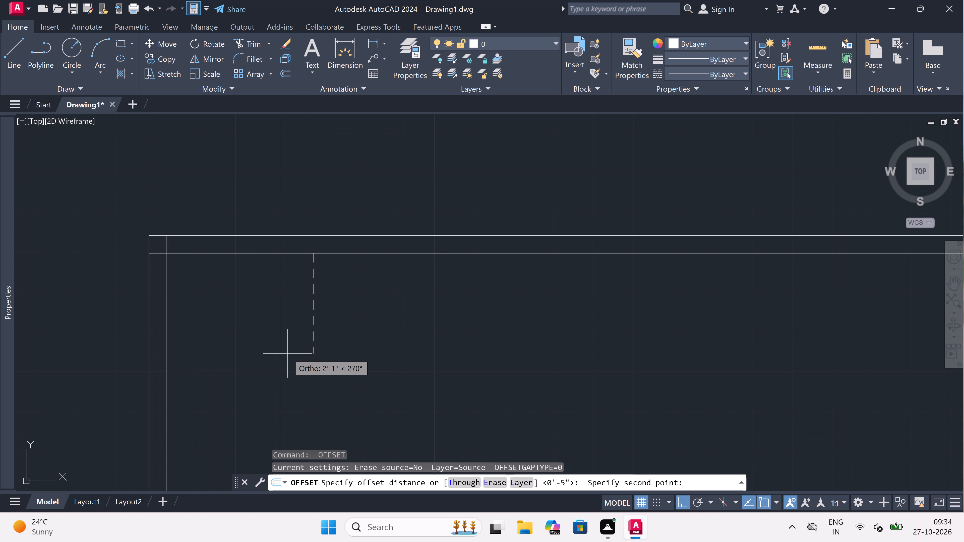
{"action": "key", "text": "4"}
{"action": "key", "text": "BackSpace"}
{"action": "type", "text": "3'"}
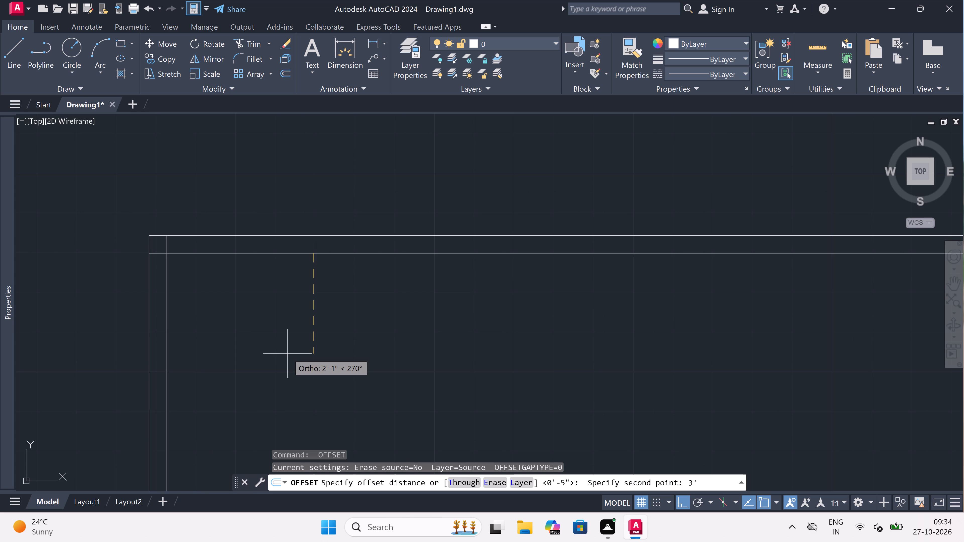
{"action": "key", "text": "space"}
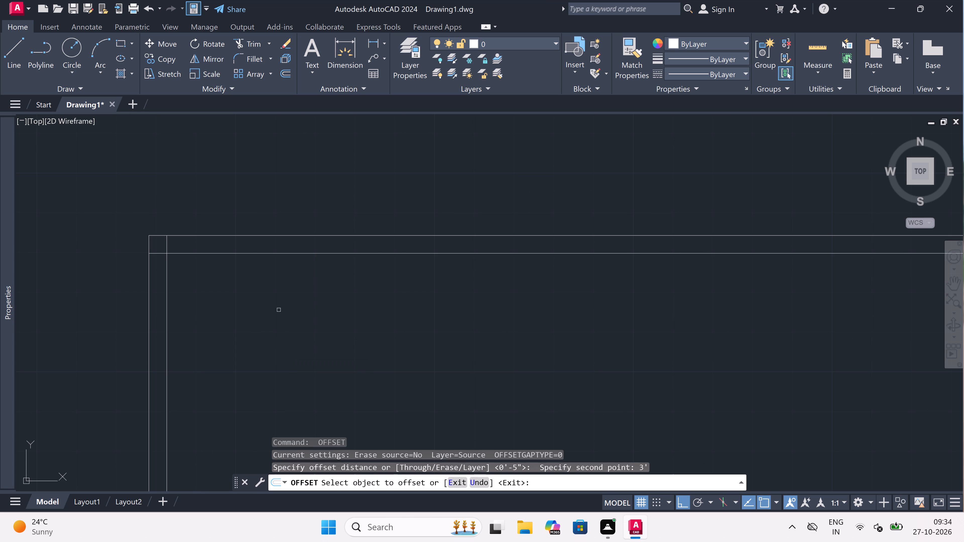
{"action": "scroll", "coordinate": [331, 255], "scroll_direction": "down", "scroll_amount": 1}
{"action": "left_click_drag", "start_coordinate": [331, 255], "coordinate": [331, 273]}
{"action": "left_click", "coordinate": [330, 315]}
{"action": "key", "text": "Escape"}
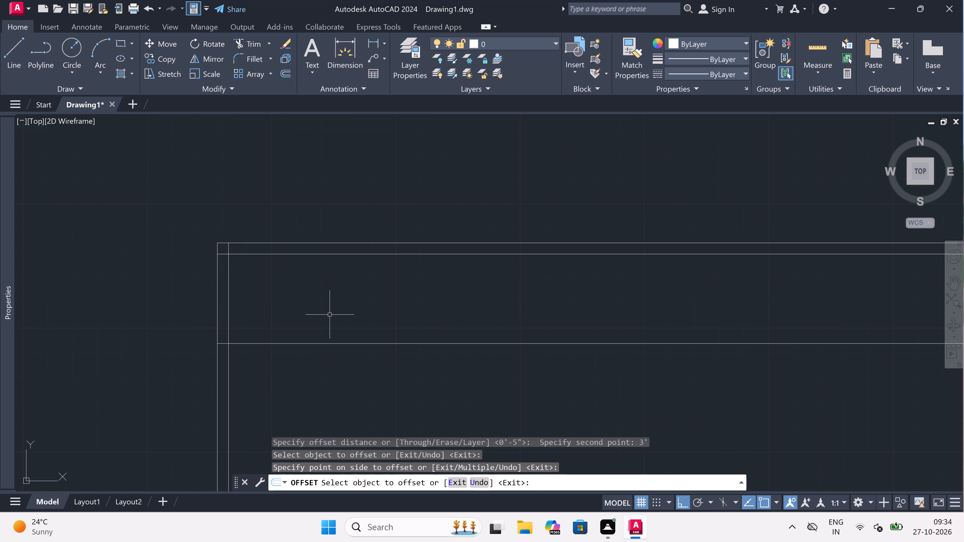
Offset the lowest horizontal line 4.5" downward to give the second horizontal wall its thickness.
{"action": "key", "text": "space"}
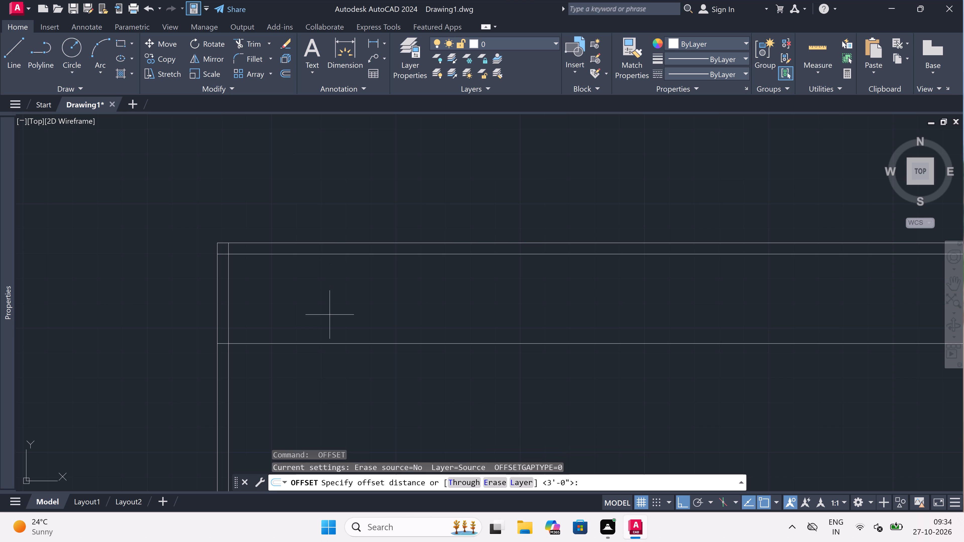
{"action": "left_click", "coordinate": [320, 342]}
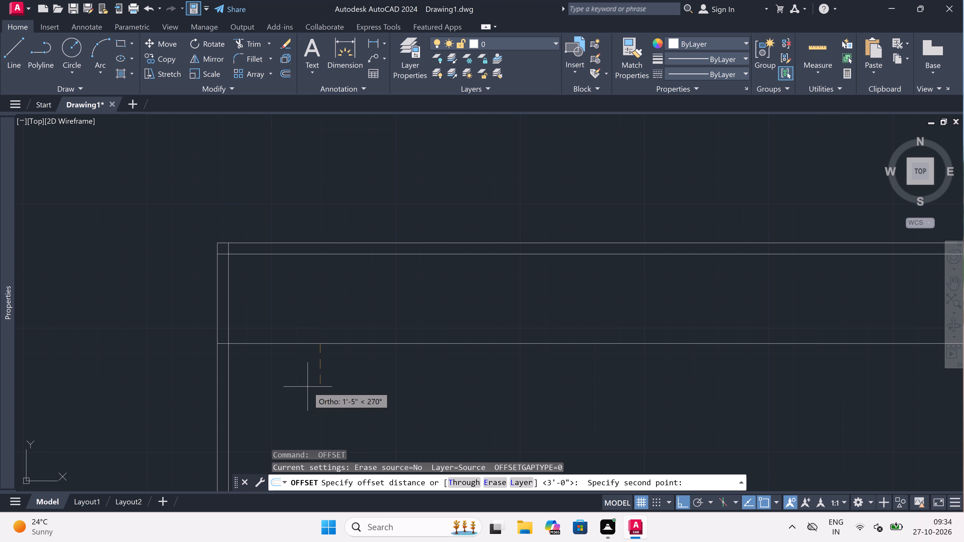
{"action": "type", "text": "4.5"}
{"action": "type", "text": "\""}
{"action": "key", "text": "space"}
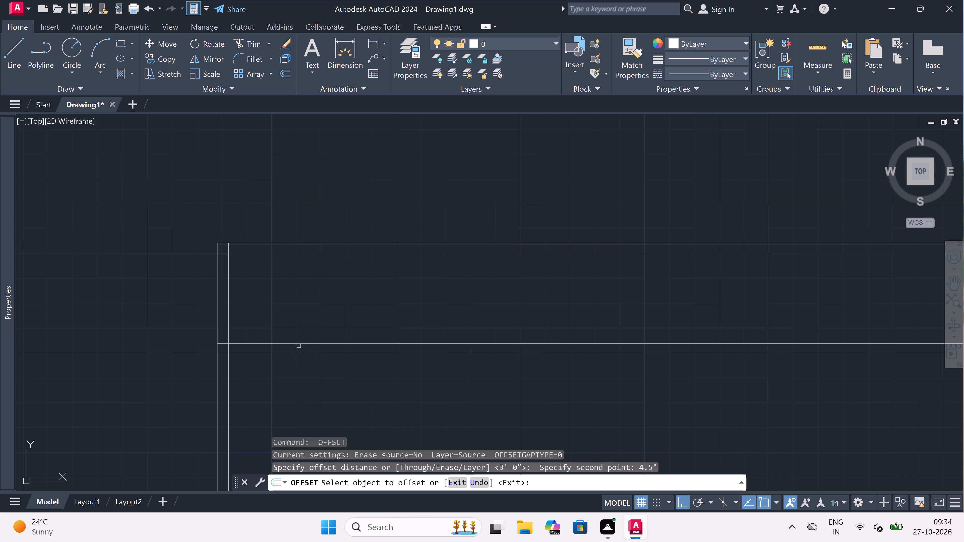
{"action": "left_click_drag", "start_coordinate": [299, 343], "coordinate": [293, 363]}
{"action": "left_click", "coordinate": [292, 365]}
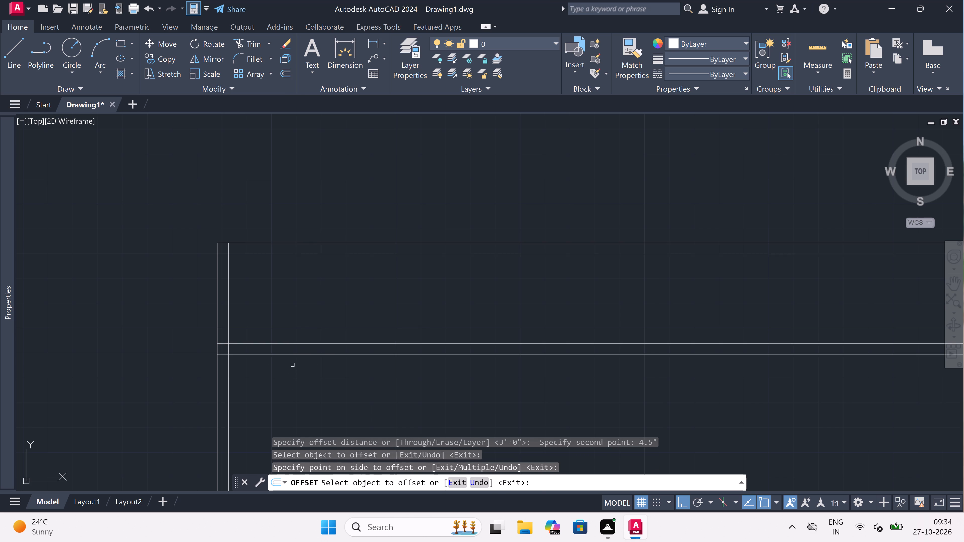
{"action": "key", "text": "Escape"}
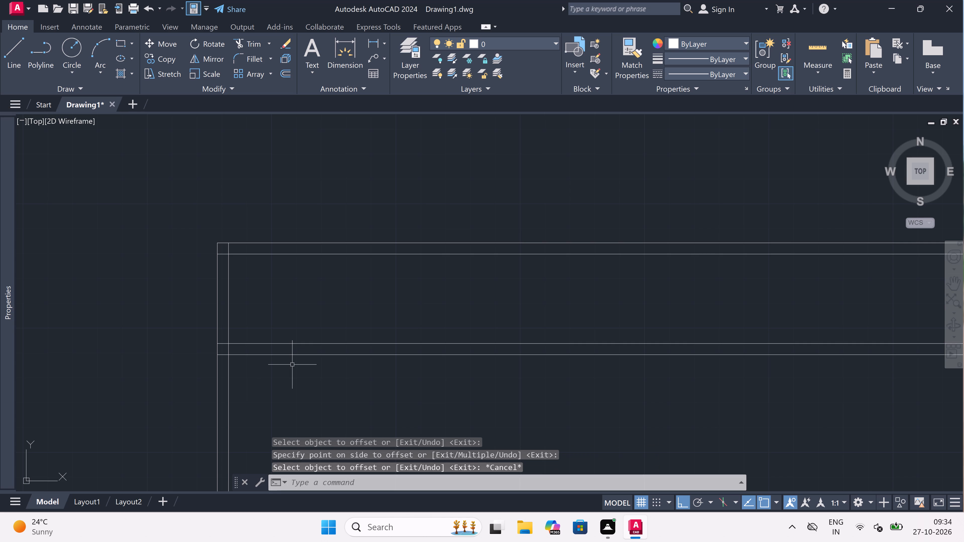
Trim the left wall's inner line between the two horizontal walls and clean its overlapping stubs at the second wall's left corner.
{"action": "type", "text": "tr"}
{"action": "key", "text": "space"}
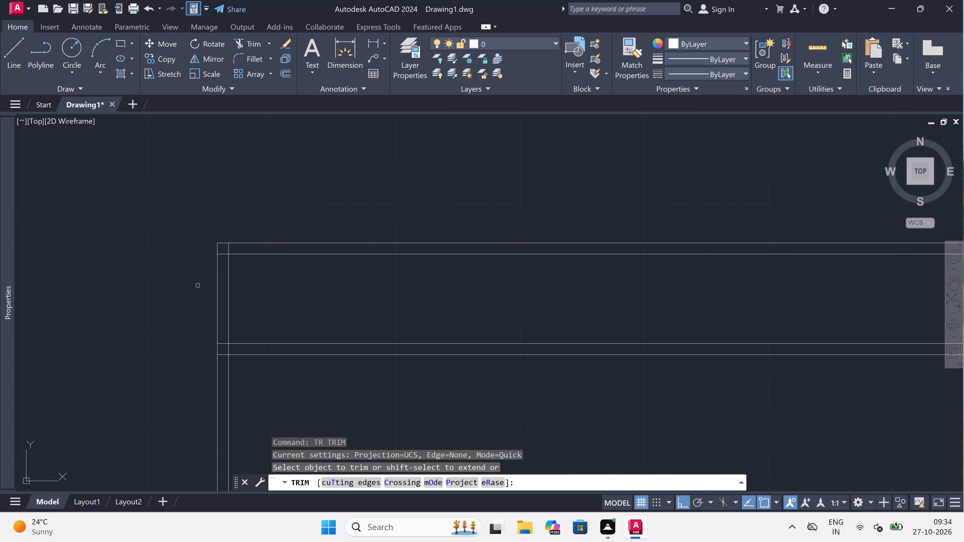
{"action": "left_click", "coordinate": [224, 272]}
{"action": "left_click", "coordinate": [236, 275]}
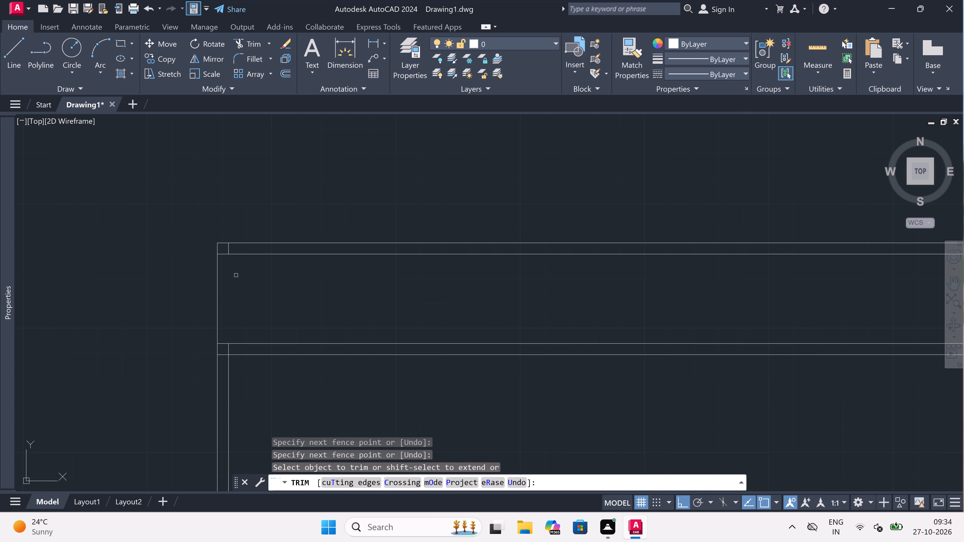
{"action": "scroll", "coordinate": [232, 356], "scroll_direction": "up", "scroll_amount": 3}
{"action": "left_click", "coordinate": [190, 351]}
{"action": "left_click", "coordinate": [186, 367]}
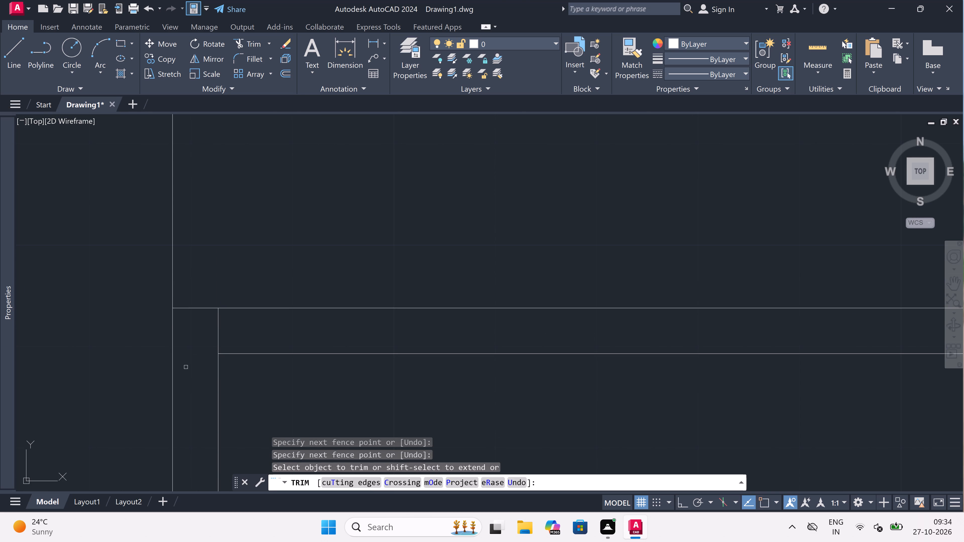
{"action": "left_click", "coordinate": [191, 325]}
{"action": "left_click", "coordinate": [243, 327]}
{"action": "scroll", "coordinate": [243, 326], "scroll_direction": "down", "scroll_amount": 3}
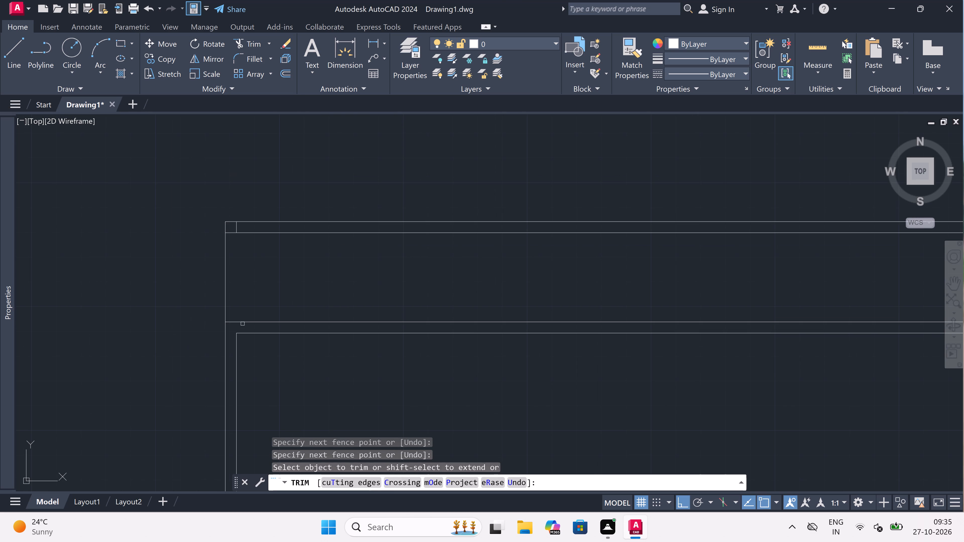
Trim the overlapping inner-line stubs at the top-left corner of the outer wall.
{"action": "scroll", "coordinate": [244, 199], "scroll_direction": "up", "scroll_amount": 2}
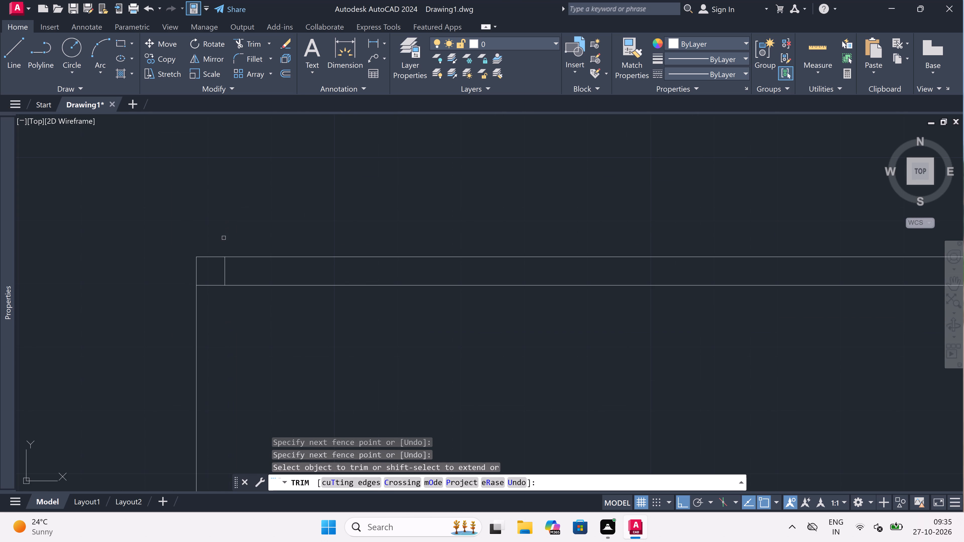
{"action": "left_click", "coordinate": [214, 294]}
{"action": "left_click", "coordinate": [215, 278]}
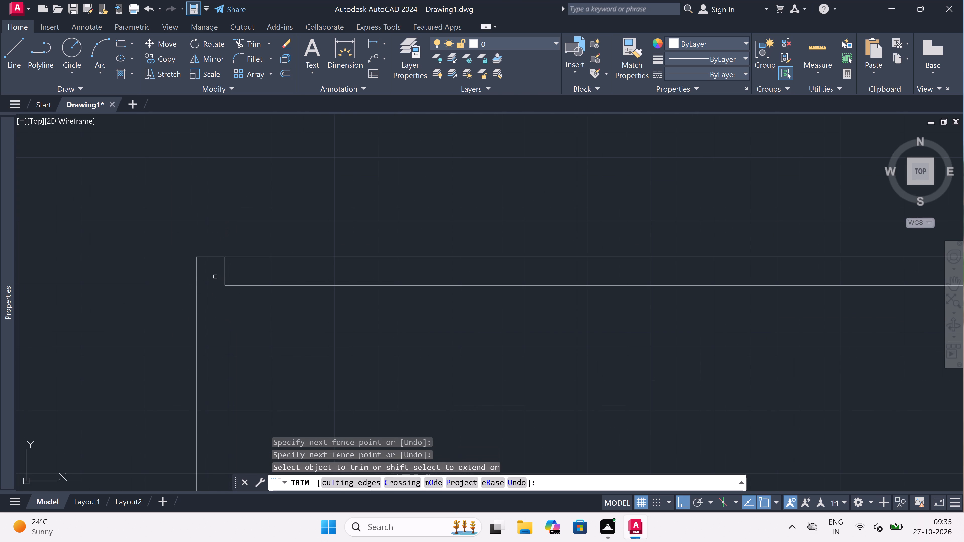
{"action": "left_click", "coordinate": [216, 273]}
{"action": "left_click", "coordinate": [281, 274]}
{"action": "scroll", "coordinate": [281, 274], "scroll_direction": "down", "scroll_amount": 2}
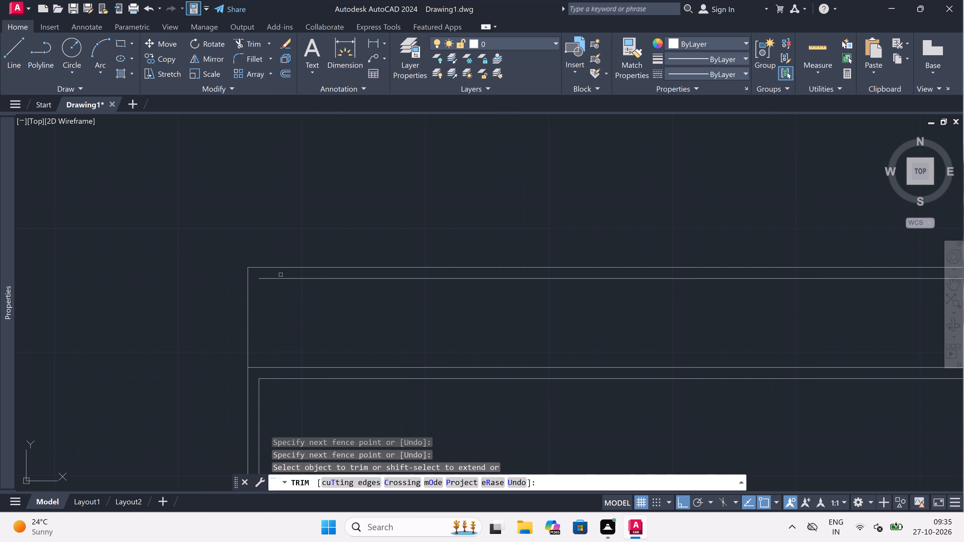
{"action": "key", "text": "Escape"}
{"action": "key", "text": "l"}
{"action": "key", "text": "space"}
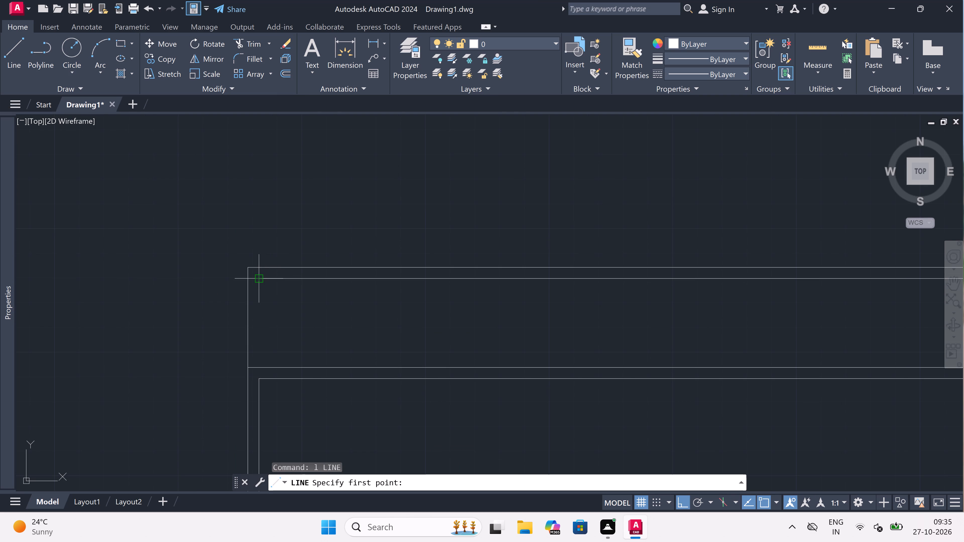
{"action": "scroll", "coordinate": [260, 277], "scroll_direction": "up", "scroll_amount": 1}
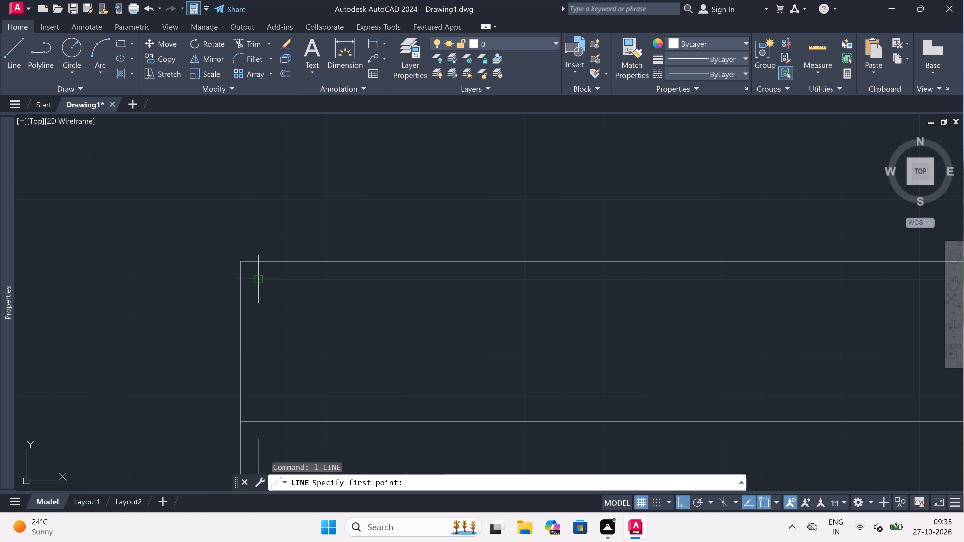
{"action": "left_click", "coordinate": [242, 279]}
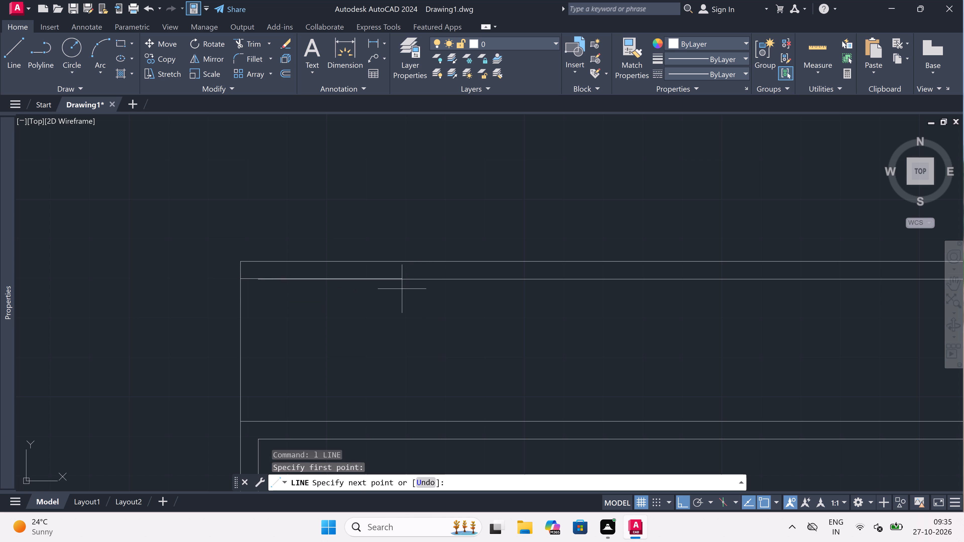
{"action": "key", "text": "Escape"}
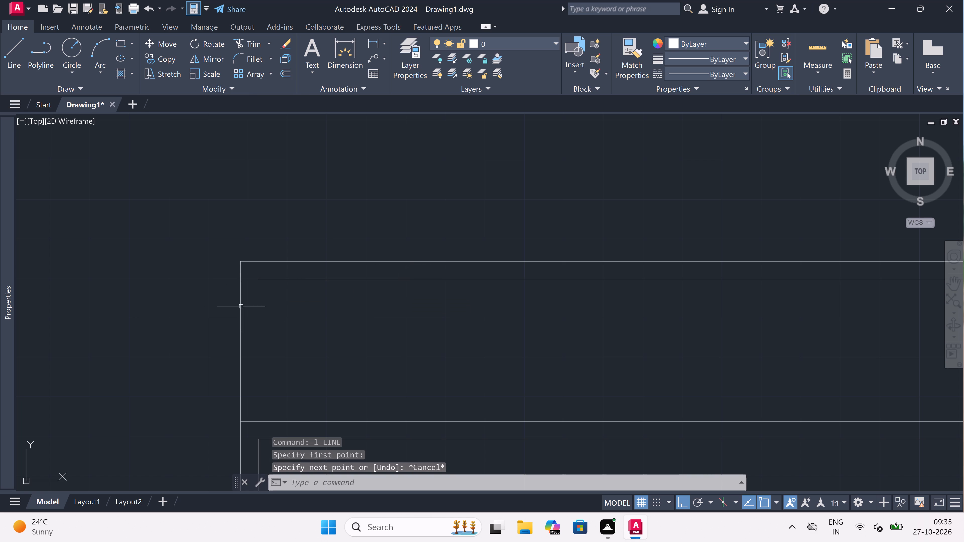
Draw a partition from the left outer line: 4'6" right along the top wall's inner line, down to the second wall, 4.5" right, and back up.
{"action": "key", "text": "space"}
{"action": "scroll", "coordinate": [263, 273], "scroll_direction": "up", "scroll_amount": 3}
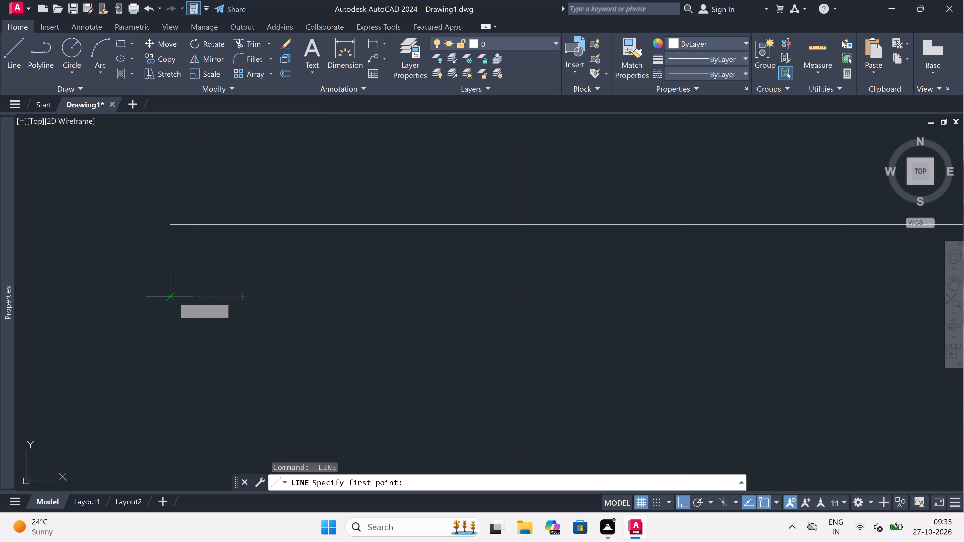
{"action": "left_click_drag", "start_coordinate": [170, 296], "coordinate": [175, 295]}
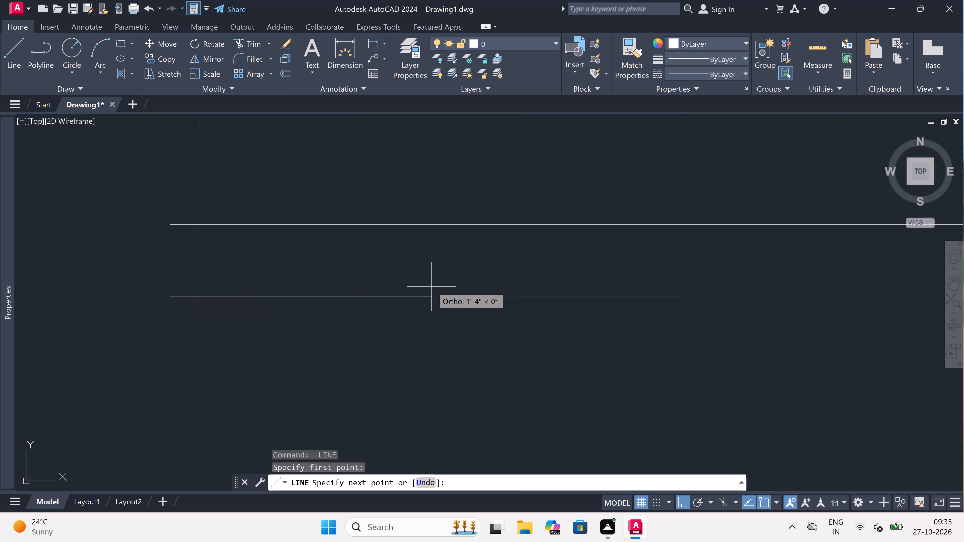
{"action": "key", "text": "4"}
{"action": "type", "text": "'6\""}
{"action": "key", "text": "space"}
{"action": "scroll", "coordinate": [429, 288], "scroll_direction": "down", "scroll_amount": 3}
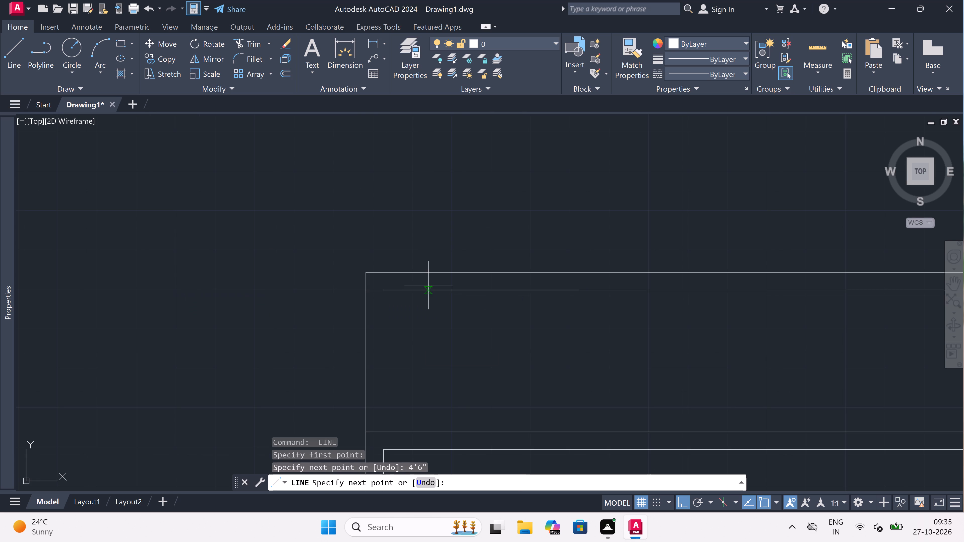
{"action": "scroll", "coordinate": [418, 344], "scroll_direction": "down", "scroll_amount": 2}
{"action": "scroll", "coordinate": [472, 370], "scroll_direction": "up", "scroll_amount": 2}
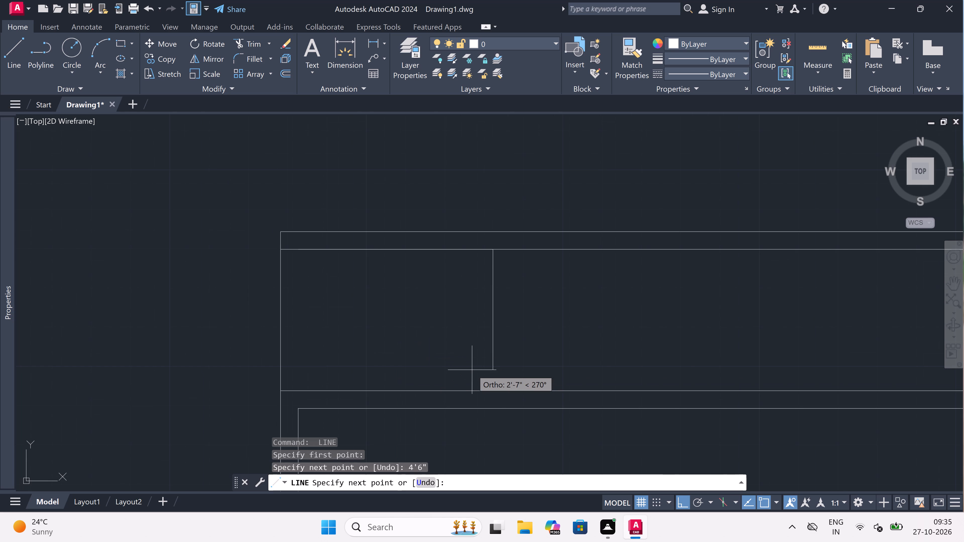
{"action": "left_click", "coordinate": [492, 388]}
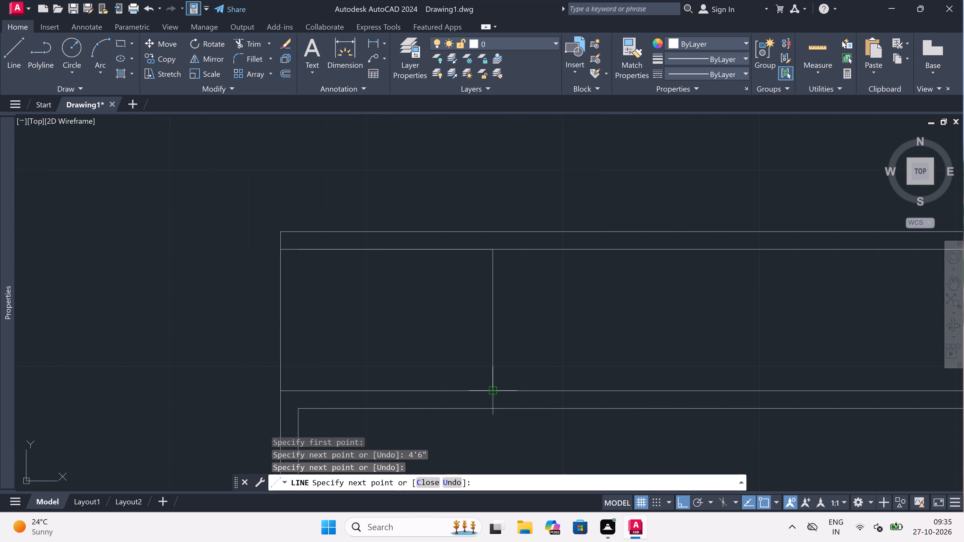
{"action": "type", "text": "4.5\""}
{"action": "key", "text": "space"}
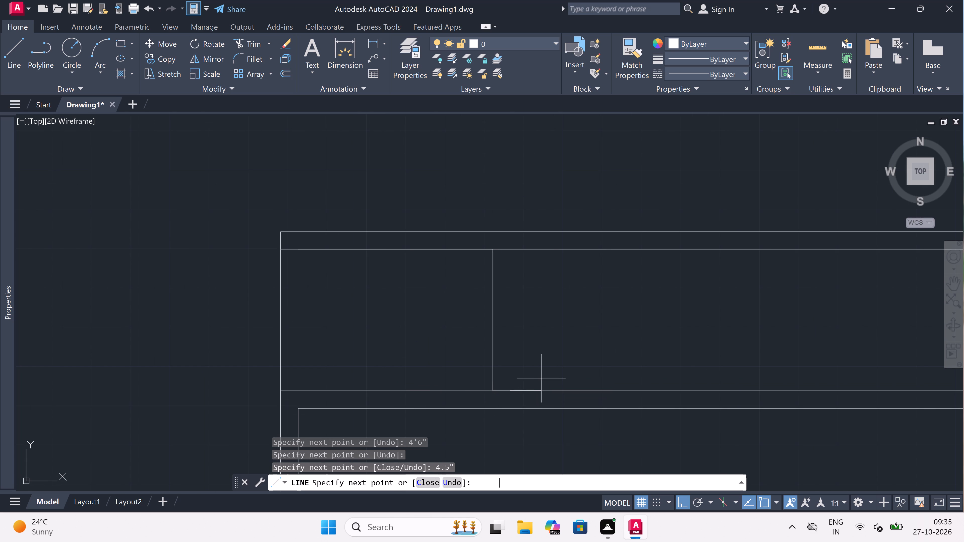
{"action": "left_click", "coordinate": [513, 251]}
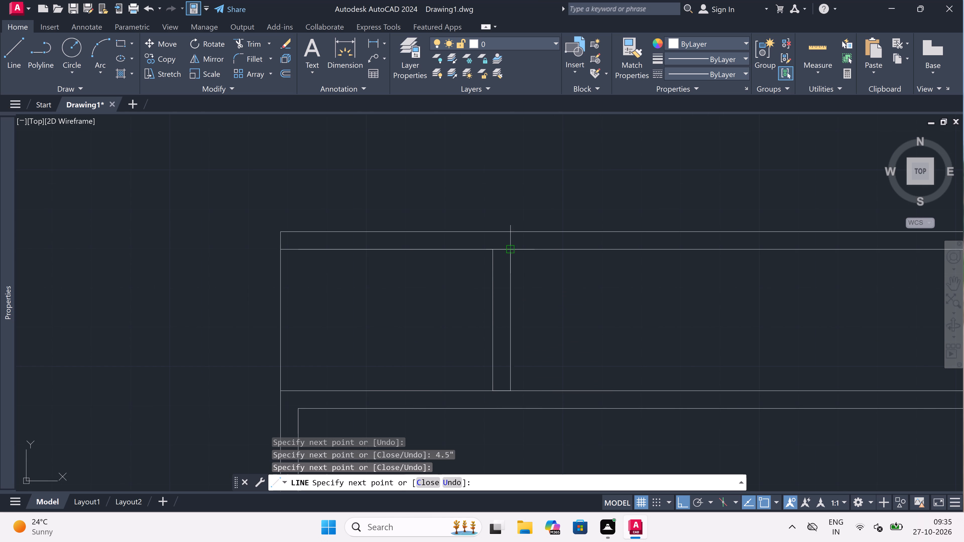
{"action": "key", "text": "Escape"}
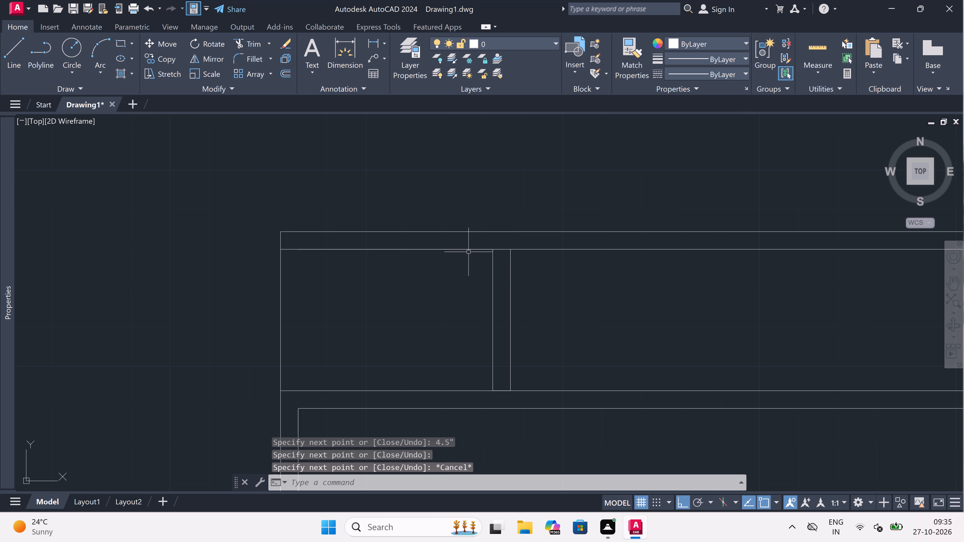
Extend the partition's left line up to the top wall's outer line.
{"action": "type", "text": "ex"}
{"action": "key", "text": "space"}
{"action": "left_click", "coordinate": [497, 279]}
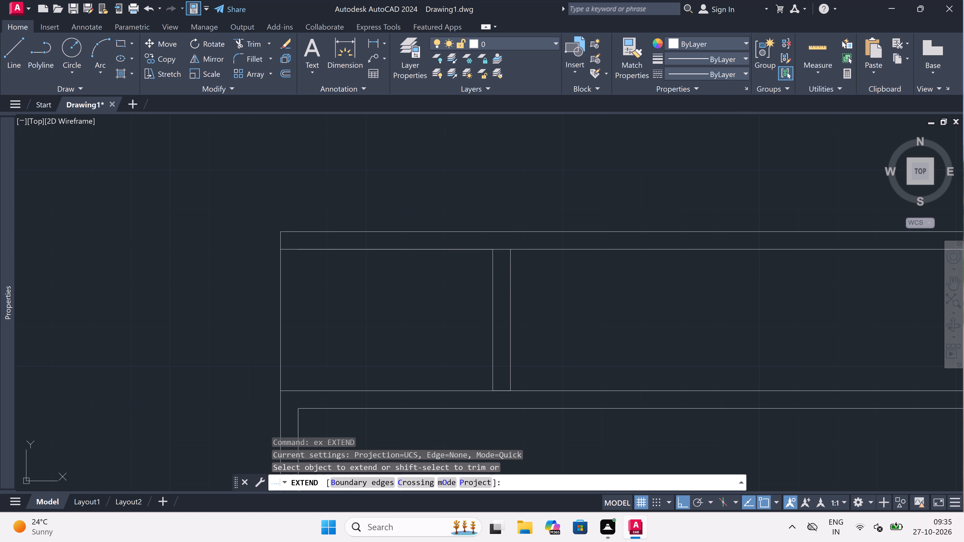
{"action": "left_click", "coordinate": [477, 297]}
{"action": "key", "text": "Escape"}
Trim the top wall's inner line to the left of the partition and between the partition's two lines.
{"action": "key", "text": "t"}
{"action": "key", "text": "r"}
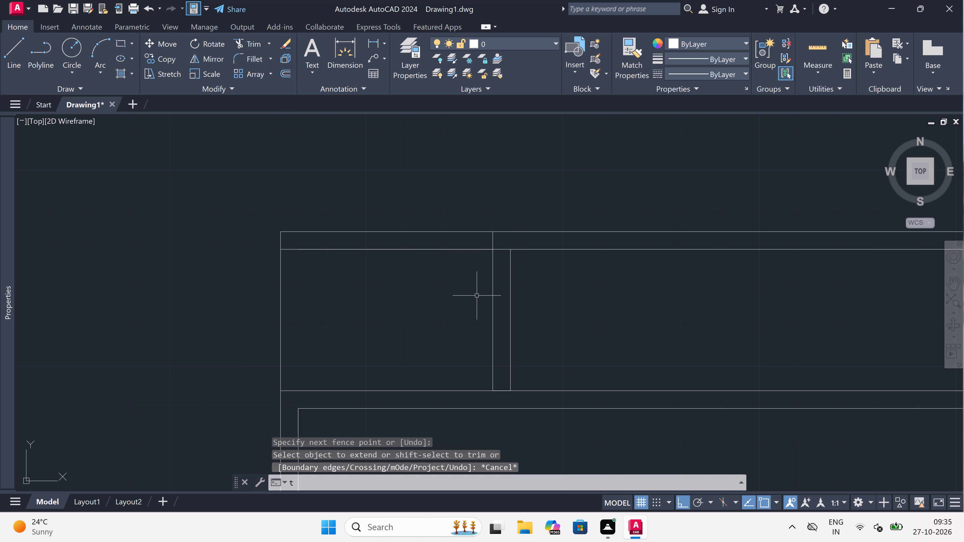
{"action": "key", "text": "space"}
{"action": "left_click", "coordinate": [465, 249]}
{"action": "left_click", "coordinate": [465, 249]}
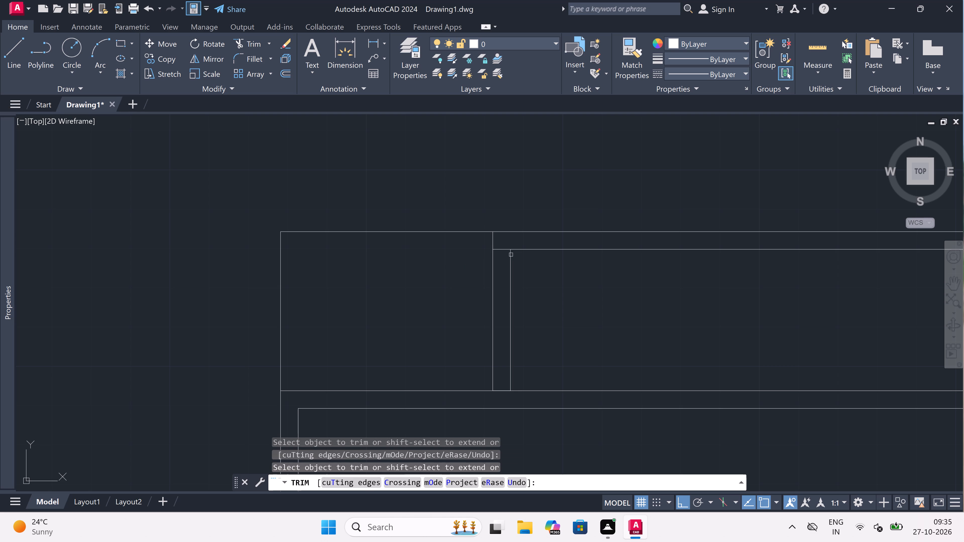
{"action": "left_click", "coordinate": [503, 251]}
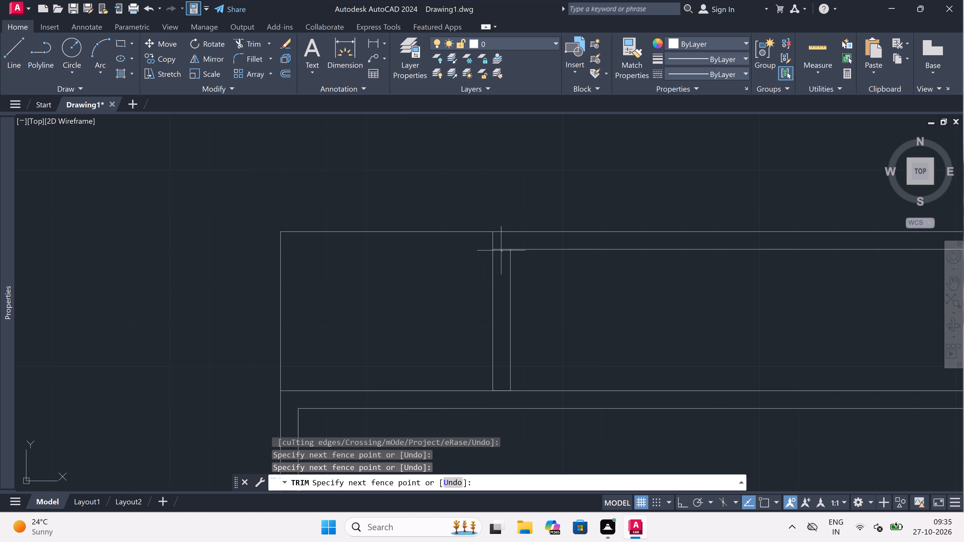
{"action": "left_click", "coordinate": [501, 247]}
Trim the second wall's upper line between the partition's two lines to open the junction.
{"action": "scroll", "coordinate": [501, 247], "scroll_direction": "down", "scroll_amount": 2}
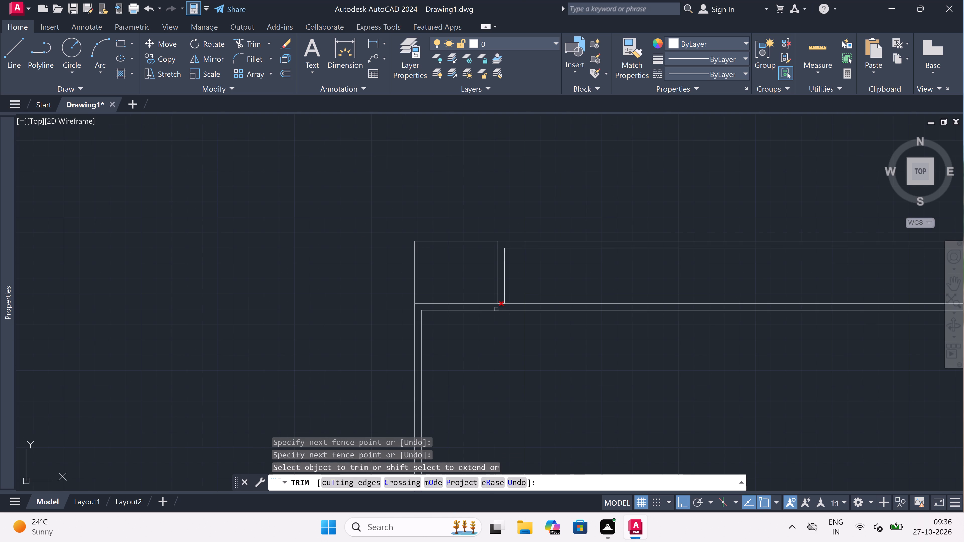
{"action": "scroll", "coordinate": [493, 318], "scroll_direction": "up", "scroll_amount": 1}
{"action": "scroll", "coordinate": [500, 280], "scroll_direction": "up", "scroll_amount": 2}
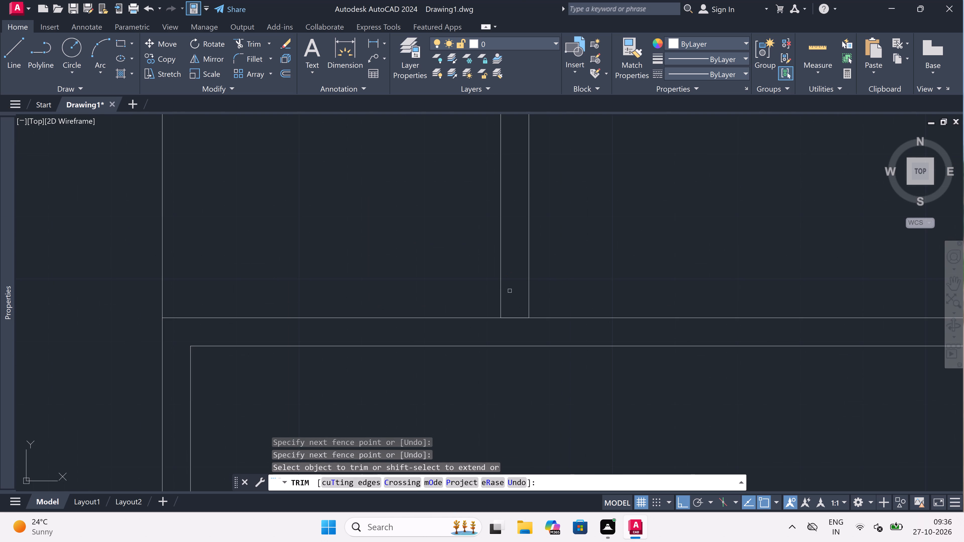
{"action": "left_click", "coordinate": [511, 292]}
{"action": "left_click_drag", "start_coordinate": [509, 330], "coordinate": [512, 330]}
{"action": "scroll", "coordinate": [408, 340], "scroll_direction": "down", "scroll_amount": 4}
{"action": "scroll", "coordinate": [425, 321], "scroll_direction": "up", "scroll_amount": 2}
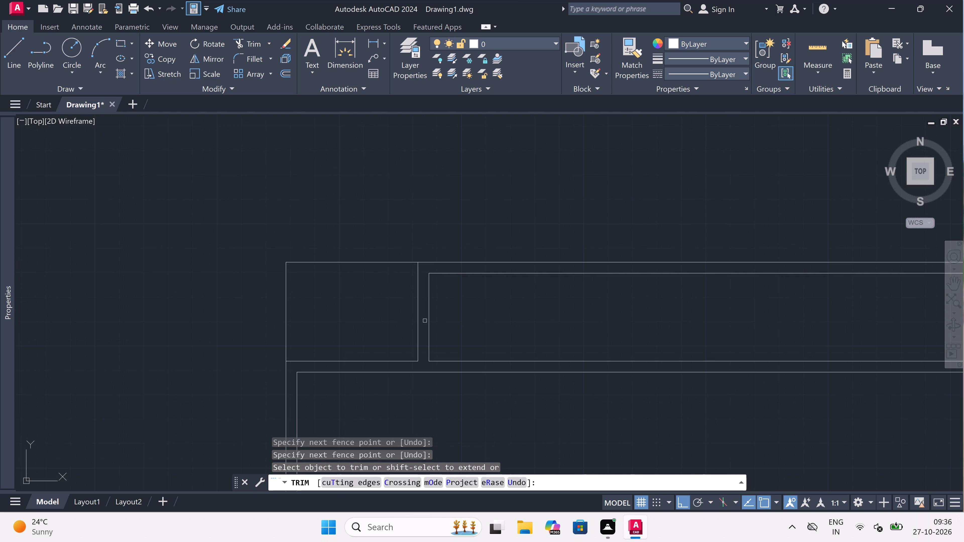
{"action": "key", "text": "Escape"}
Extend the partition's right line down to the second wall's lower line.
{"action": "scroll", "coordinate": [432, 316], "scroll_direction": "down", "scroll_amount": 1}
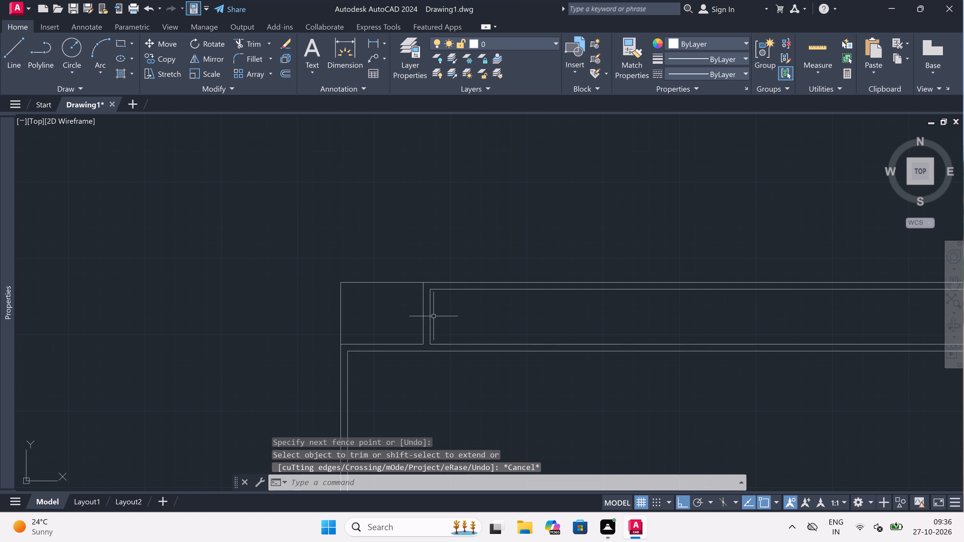
{"action": "scroll", "coordinate": [434, 316], "scroll_direction": "up", "scroll_amount": 1}
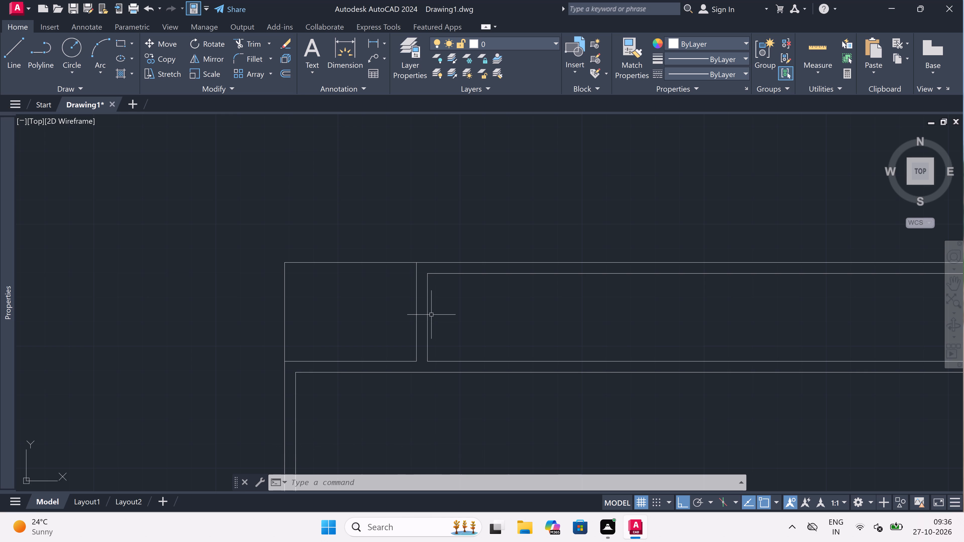
{"action": "scroll", "coordinate": [431, 313], "scroll_direction": "down", "scroll_amount": 2}
{"action": "scroll", "coordinate": [442, 344], "scroll_direction": "up", "scroll_amount": 2}
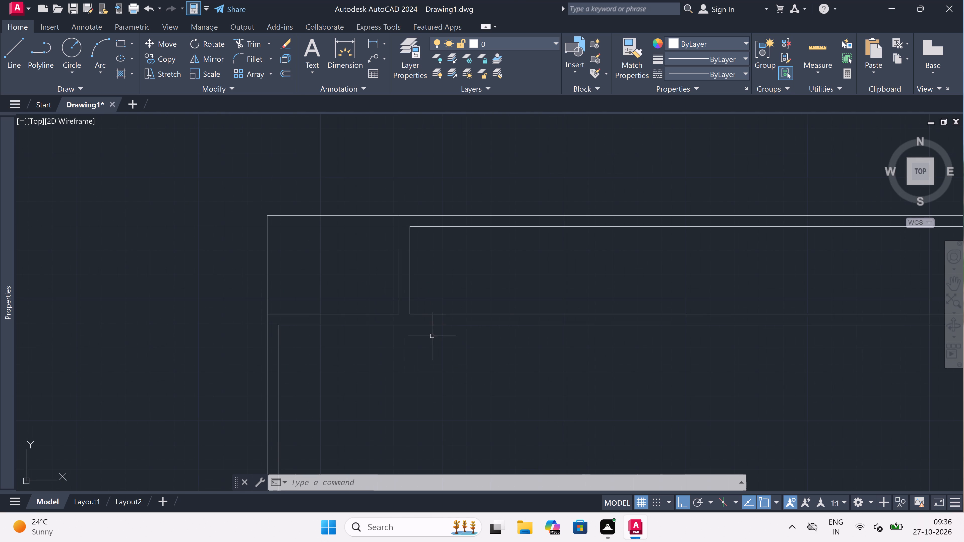
{"action": "scroll", "coordinate": [411, 329], "scroll_direction": "up", "scroll_amount": 1}
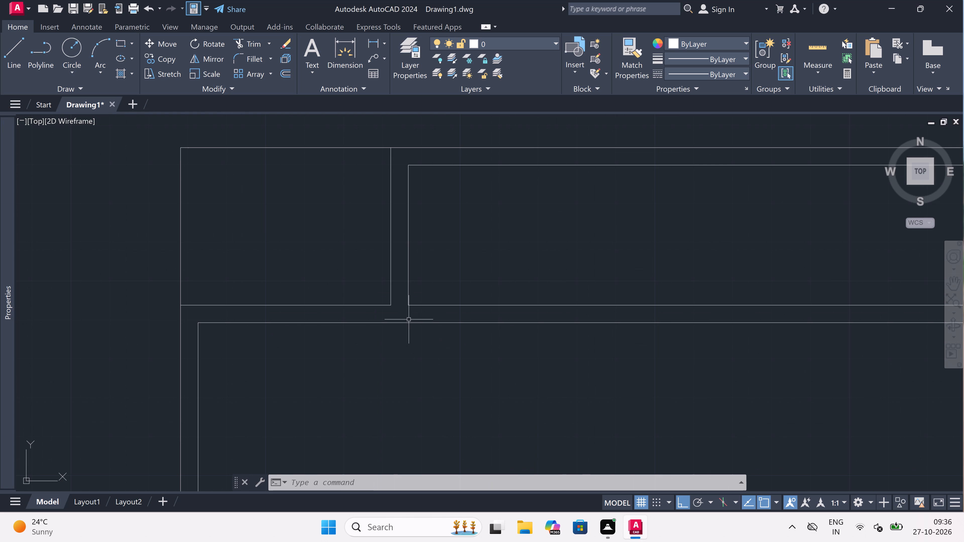
{"action": "type", "text": "ex"}
{"action": "key", "text": "space"}
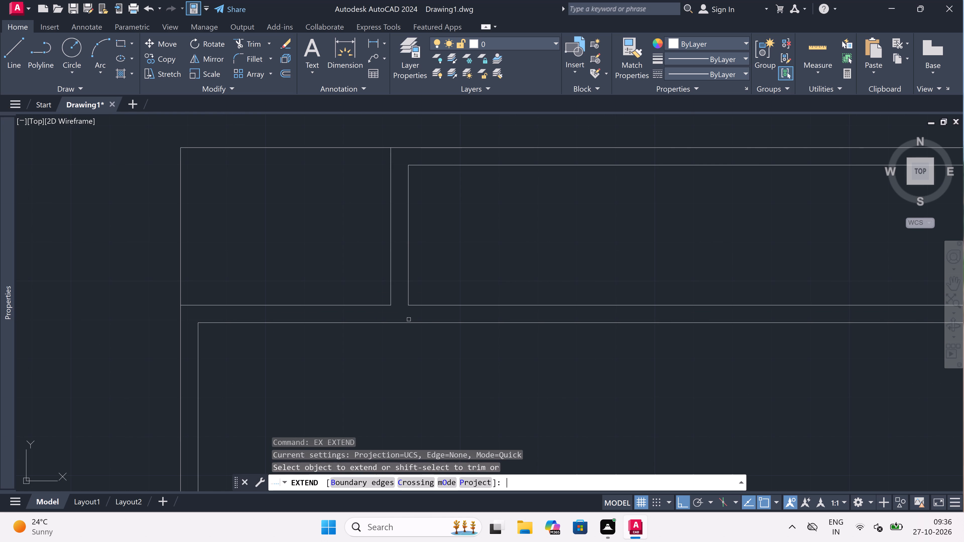
{"action": "left_click", "coordinate": [406, 279]}
{"action": "key", "text": "Escape"}
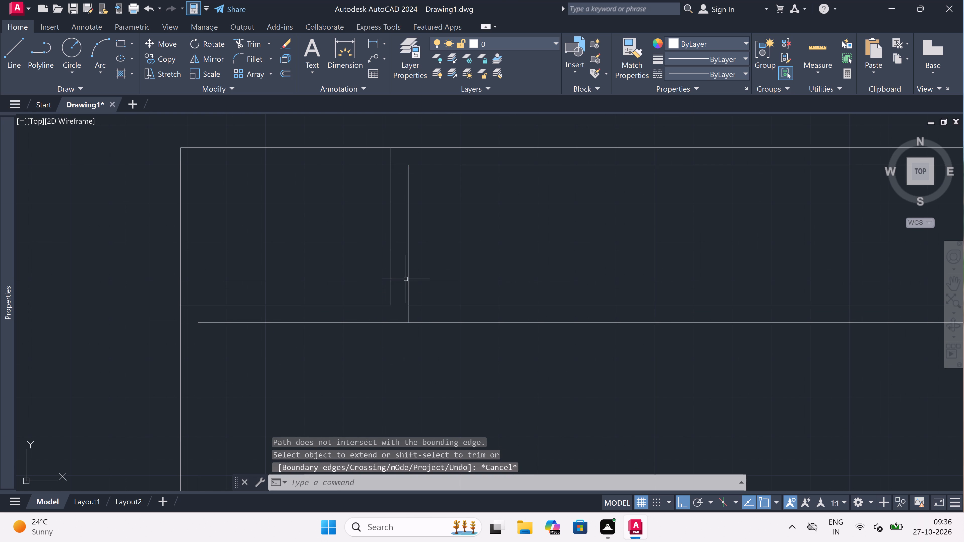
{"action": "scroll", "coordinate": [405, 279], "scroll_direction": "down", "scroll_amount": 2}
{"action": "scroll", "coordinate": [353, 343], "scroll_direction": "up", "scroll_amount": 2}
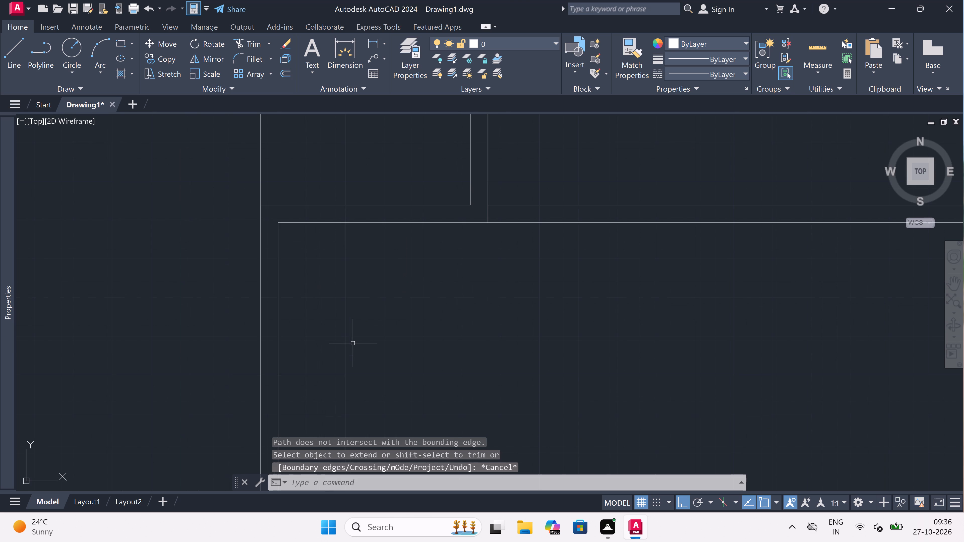
Offset the second wall's lower line downward by 4'6".
{"action": "type", "text": "o"}
{"action": "key", "text": "space"}
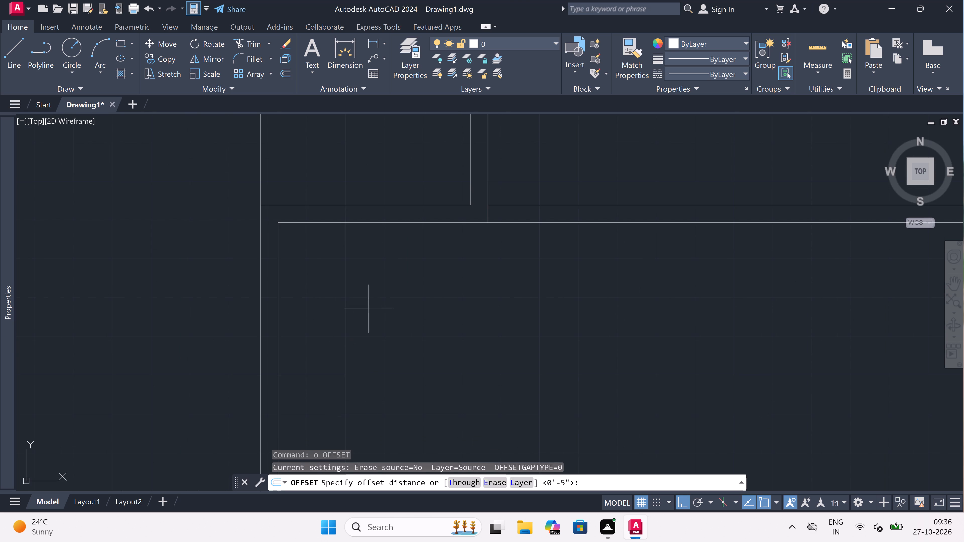
{"action": "left_click", "coordinate": [413, 227]}
{"action": "scroll", "coordinate": [413, 227], "scroll_direction": "down", "scroll_amount": 2}
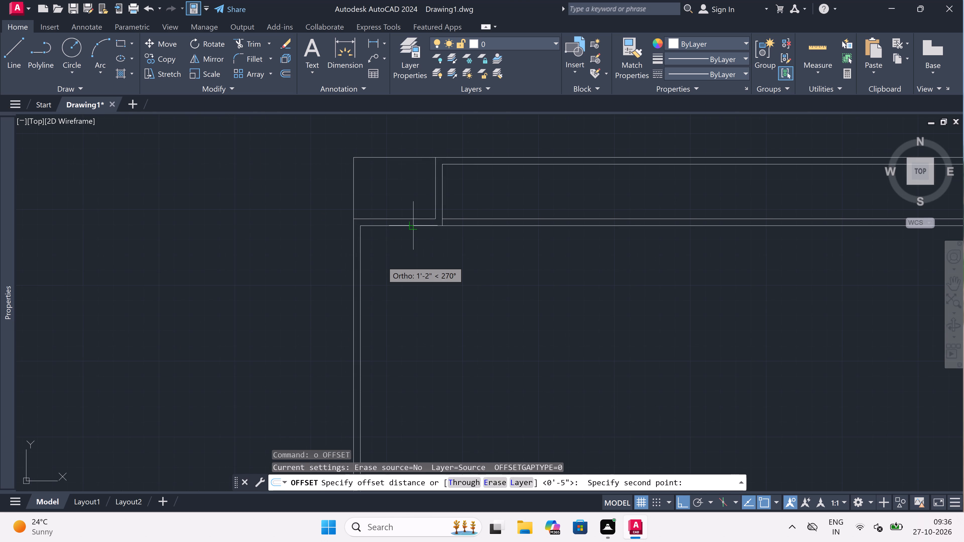
{"action": "scroll", "coordinate": [382, 261], "scroll_direction": "up", "scroll_amount": 3}
{"action": "scroll", "coordinate": [382, 261], "scroll_direction": "down", "scroll_amount": 3}
{"action": "scroll", "coordinate": [385, 241], "scroll_direction": "up", "scroll_amount": 2}
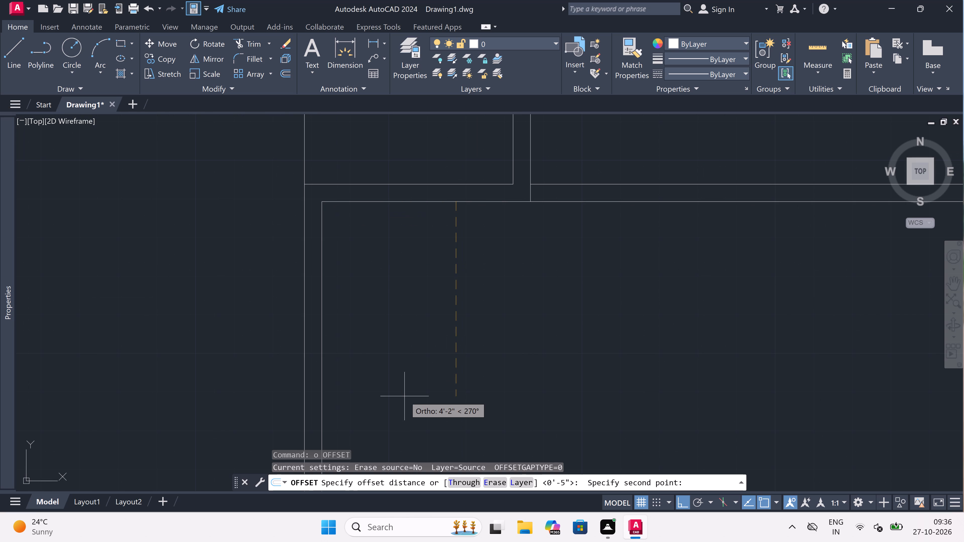
{"action": "scroll", "coordinate": [405, 396], "scroll_direction": "down", "scroll_amount": 2}
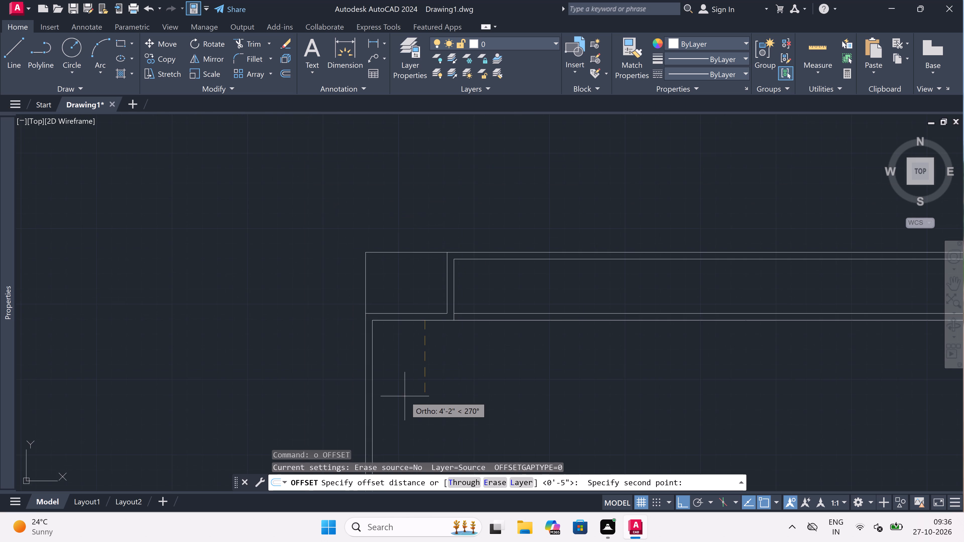
{"action": "scroll", "coordinate": [405, 396], "scroll_direction": "up", "scroll_amount": 2}
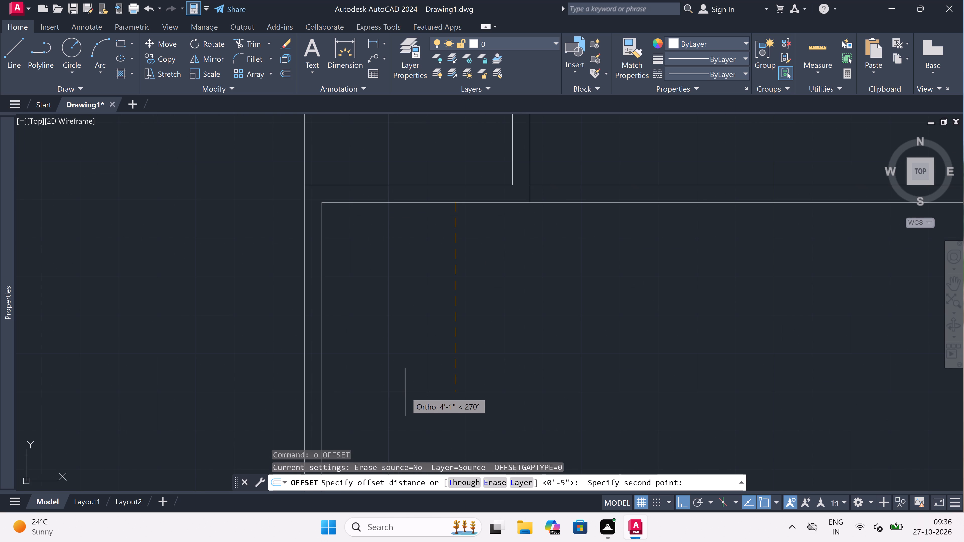
{"action": "key", "text": "4"}
{"action": "type", "text": "'6"}
{"action": "type", "text": "\""}
{"action": "key", "text": "space"}
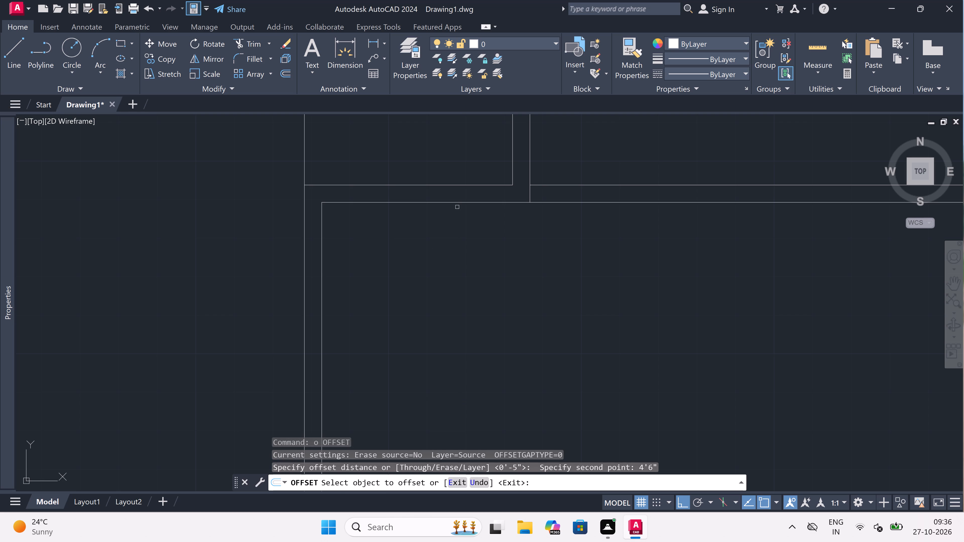
{"action": "left_click_drag", "start_coordinate": [458, 204], "coordinate": [454, 236]}
{"action": "left_click", "coordinate": [446, 256]}
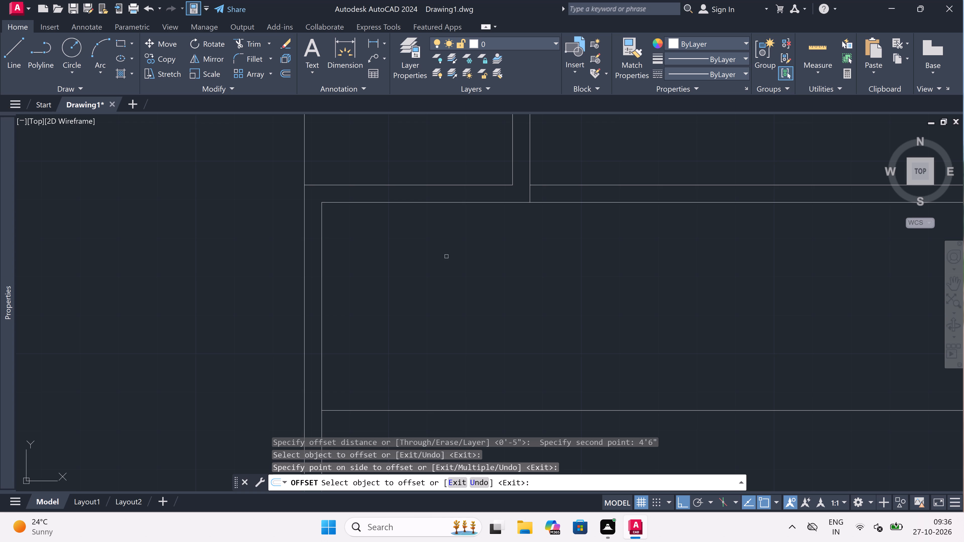
{"action": "scroll", "coordinate": [446, 256], "scroll_direction": "down", "scroll_amount": 2}
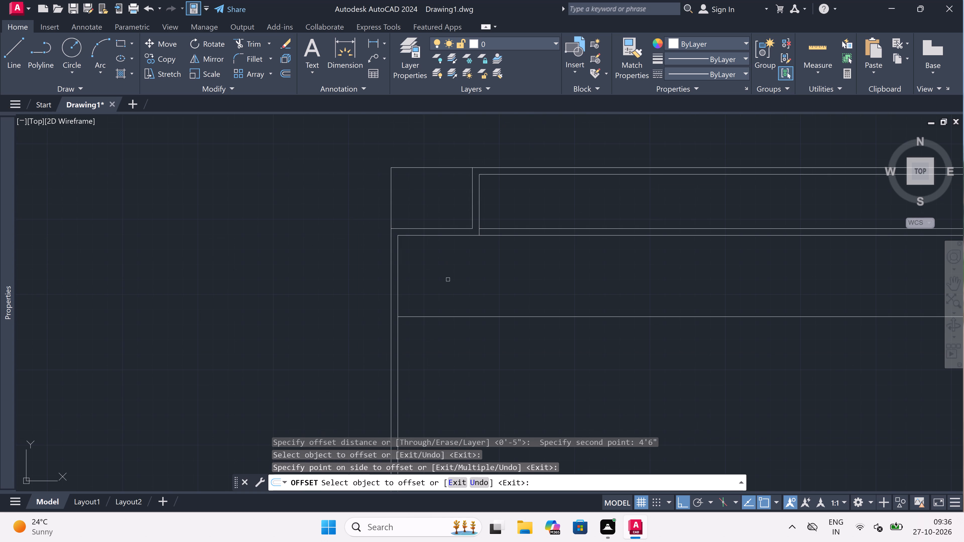
{"action": "key", "text": "Escape"}
Offset the new horizontal line downward by 4.5" to form the third wall's thickness.
{"action": "key", "text": "space"}
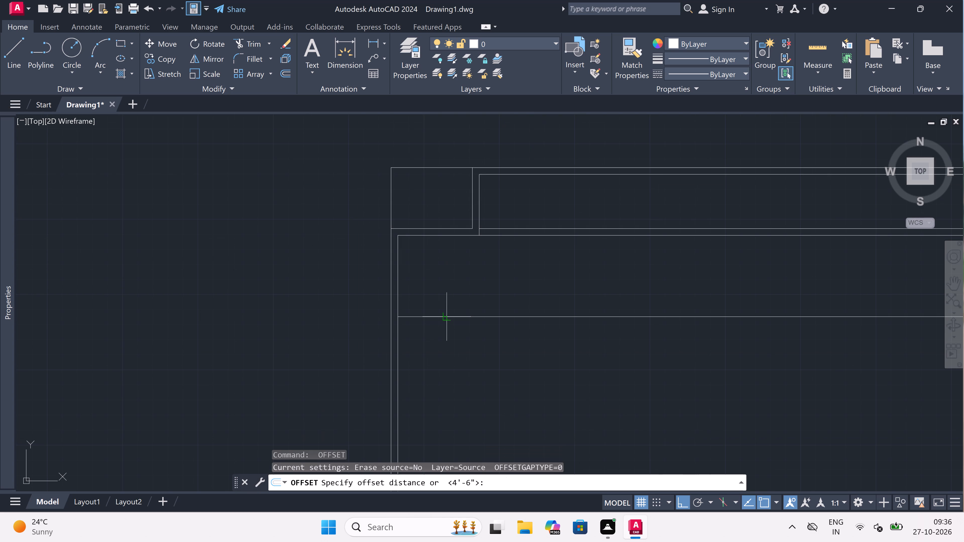
{"action": "left_click", "coordinate": [446, 319]}
{"action": "scroll", "coordinate": [436, 349], "scroll_direction": "up", "scroll_amount": 1}
{"action": "type", "text": "4.5\""}
{"action": "key", "text": "space"}
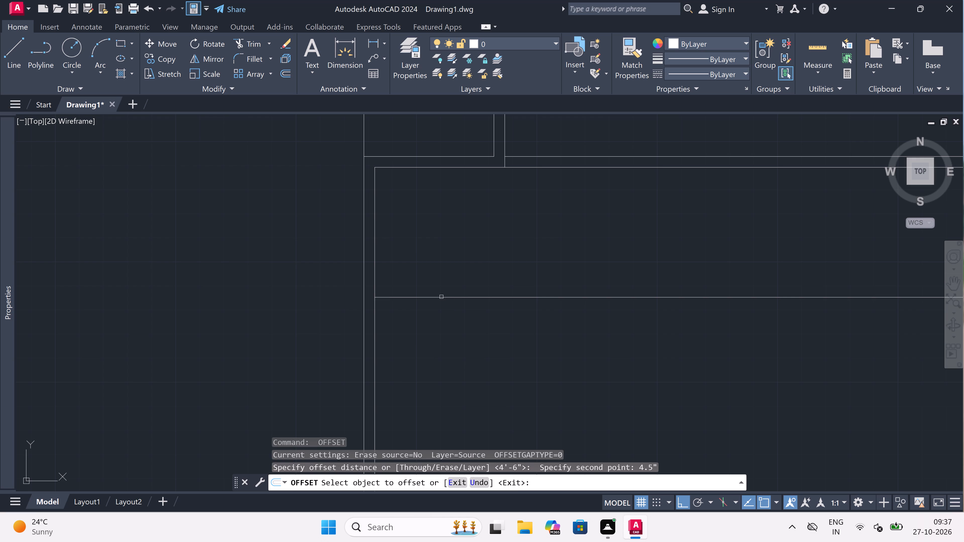
{"action": "left_click_drag", "start_coordinate": [441, 297], "coordinate": [440, 309]}
{"action": "left_click", "coordinate": [423, 348]}
{"action": "key", "text": "Escape"}
Extend both partition lines down through the second wall to the third wall's upper line.
{"action": "scroll", "coordinate": [423, 346], "scroll_direction": "down", "scroll_amount": 1}
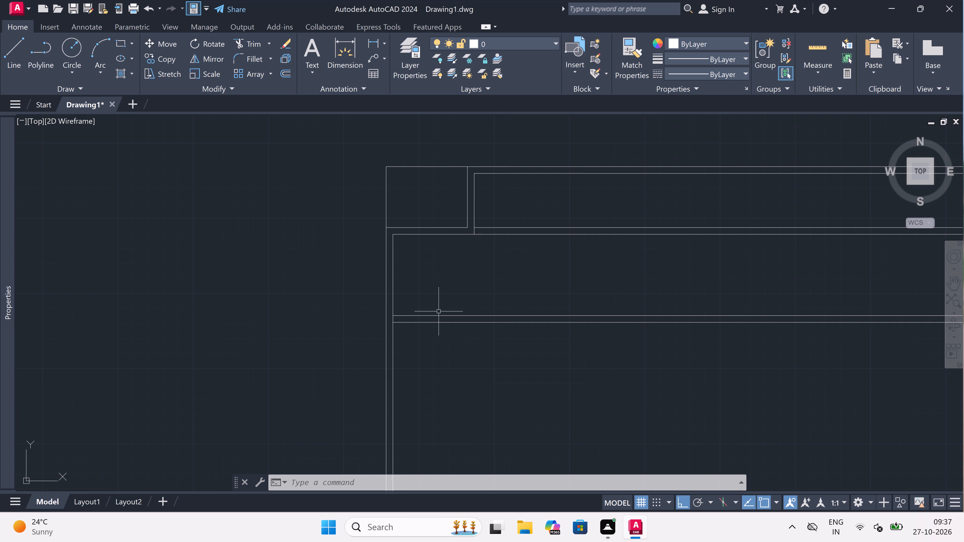
{"action": "scroll", "coordinate": [449, 277], "scroll_direction": "down", "scroll_amount": 2}
{"action": "scroll", "coordinate": [451, 273], "scroll_direction": "up", "scroll_amount": 3}
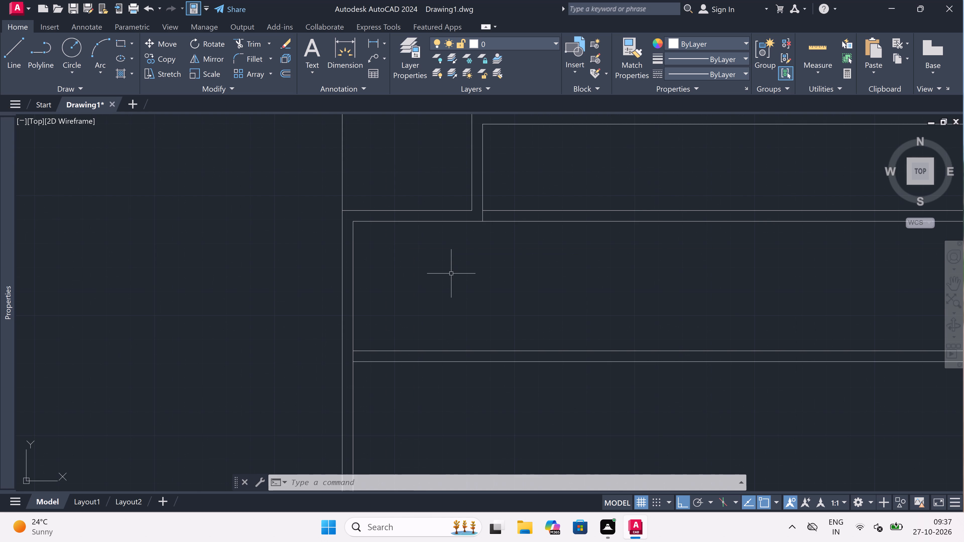
{"action": "type", "text": "ex"}
{"action": "key", "text": "space"}
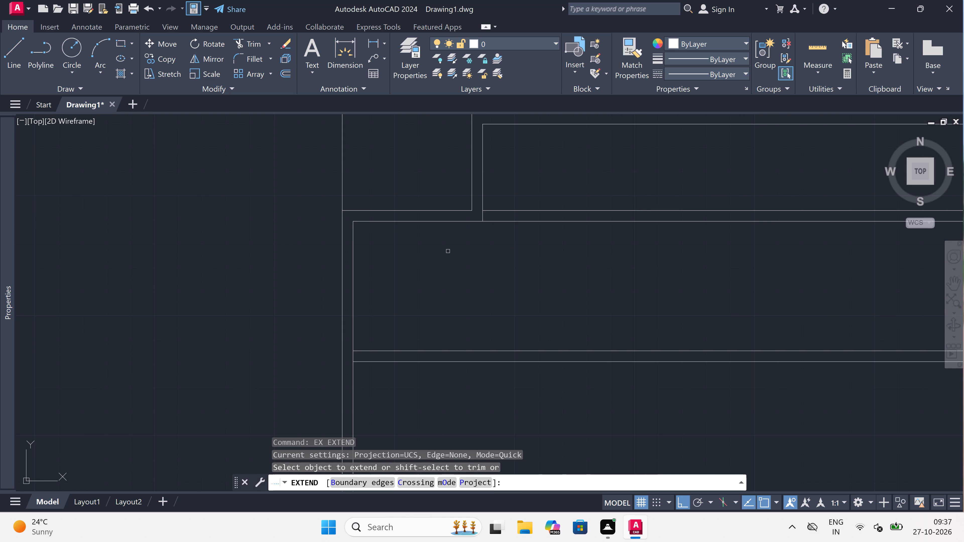
{"action": "left_click", "coordinate": [453, 202]}
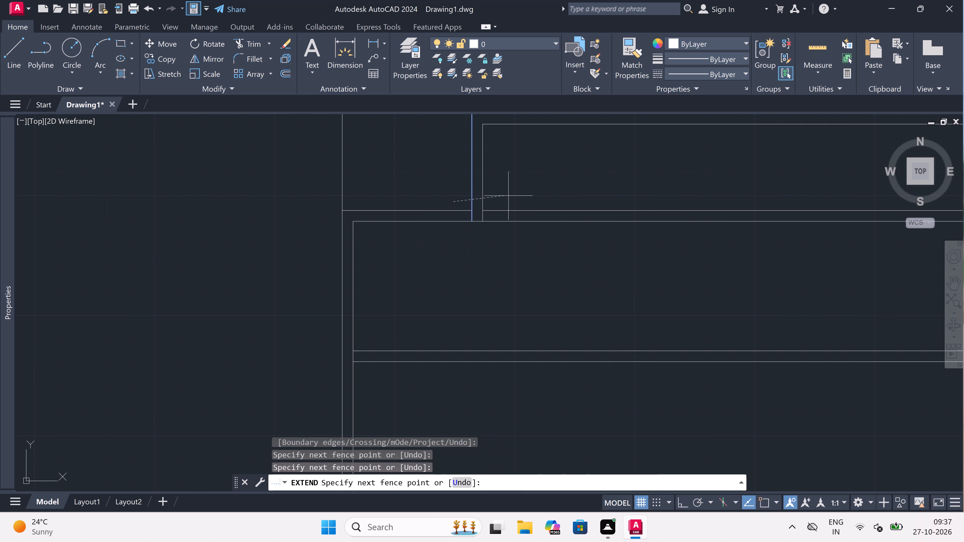
{"action": "left_click", "coordinate": [526, 194]}
{"action": "left_click", "coordinate": [506, 185]}
{"action": "left_click", "coordinate": [451, 199]}
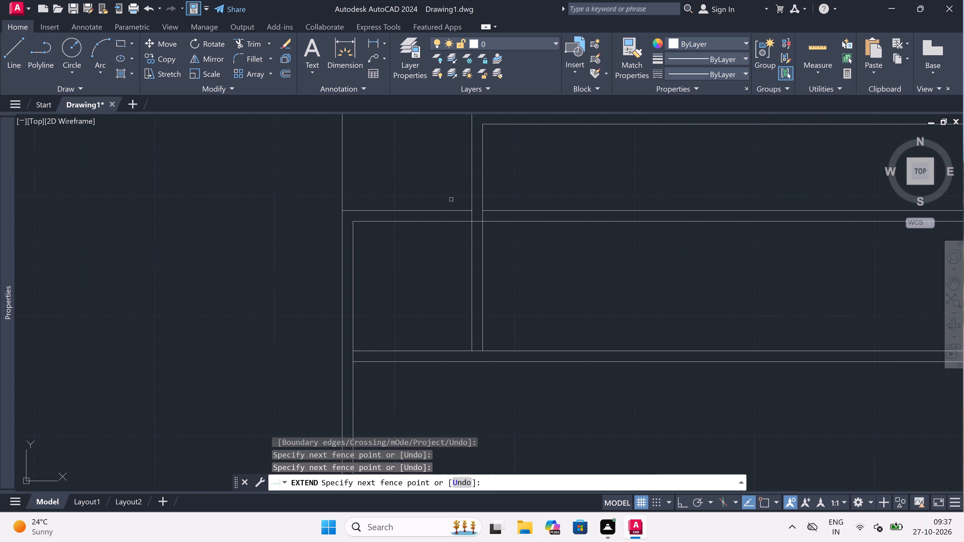
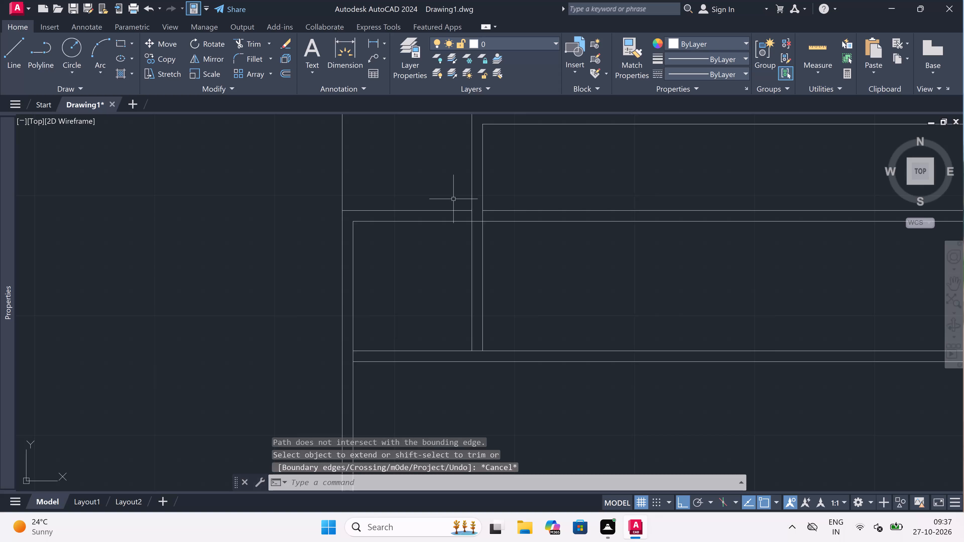
Trim the partition lines and the second wall's lower line where they cross, opening the wall junction.
{"action": "type", "text": "tr"}
{"action": "key", "text": "space"}
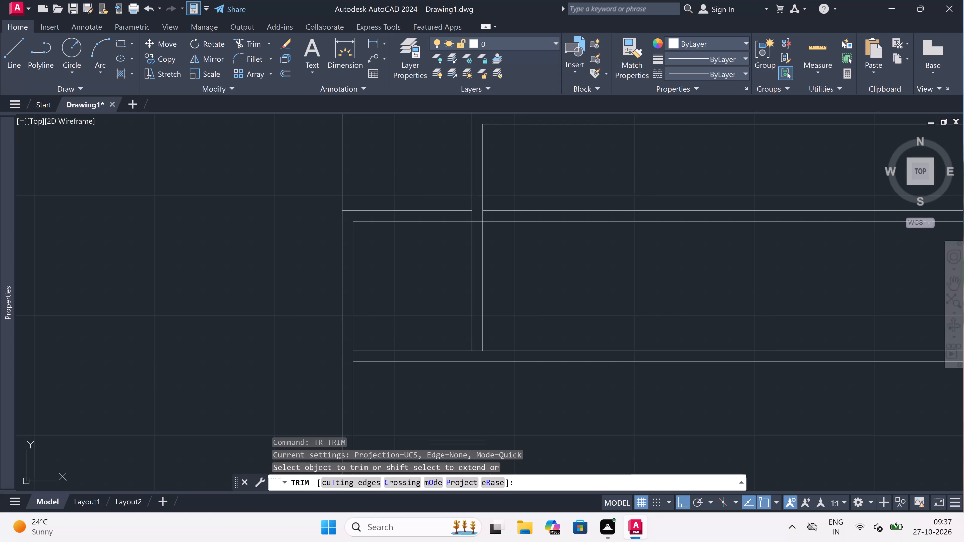
{"action": "scroll", "coordinate": [475, 222], "scroll_direction": "up", "scroll_amount": 2}
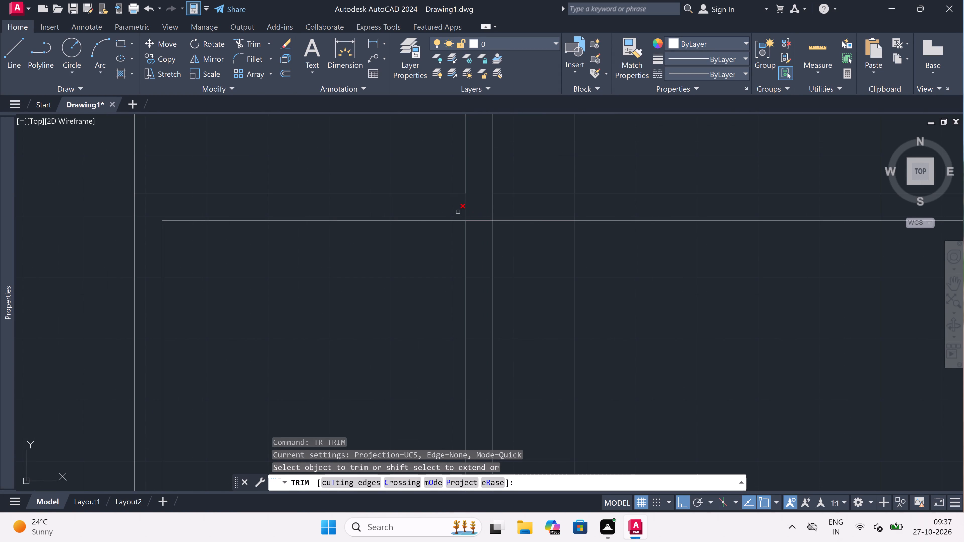
{"action": "left_click", "coordinate": [454, 207]}
{"action": "left_click", "coordinate": [543, 197]}
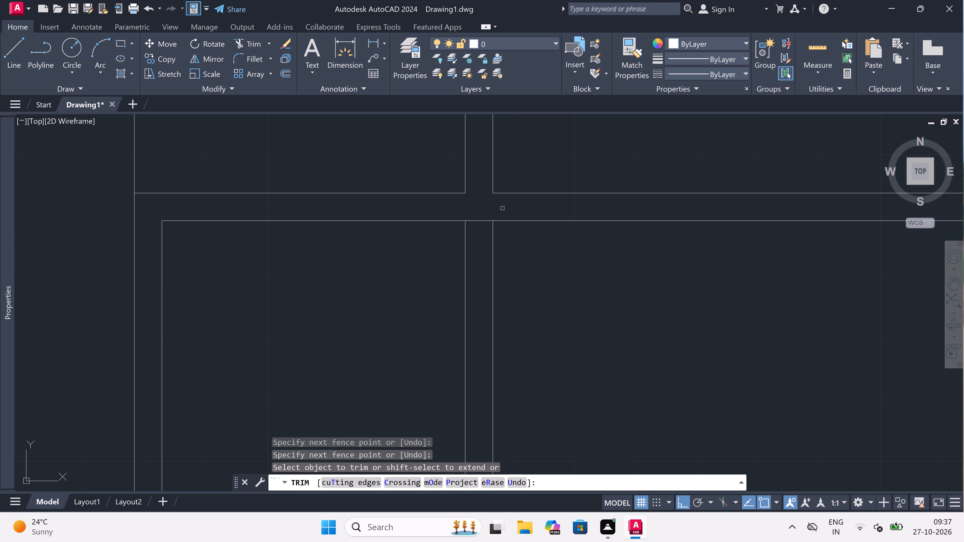
{"action": "left_click", "coordinate": [484, 212]}
{"action": "left_click", "coordinate": [471, 244]}
Trim the third wall's upper line between the two partition lines to open the T-junction.
{"action": "scroll", "coordinate": [476, 222], "scroll_direction": "down", "scroll_amount": 5}
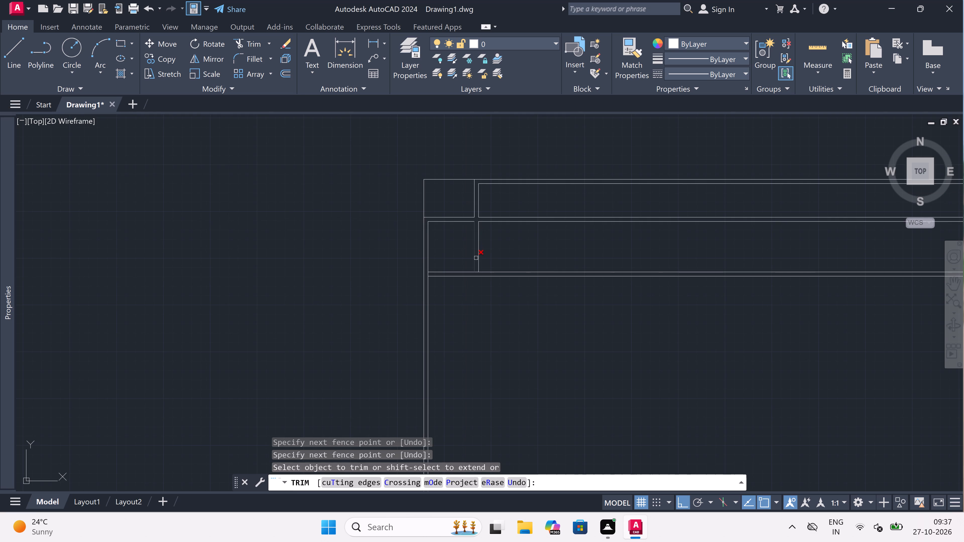
{"action": "scroll", "coordinate": [471, 271], "scroll_direction": "up", "scroll_amount": 4}
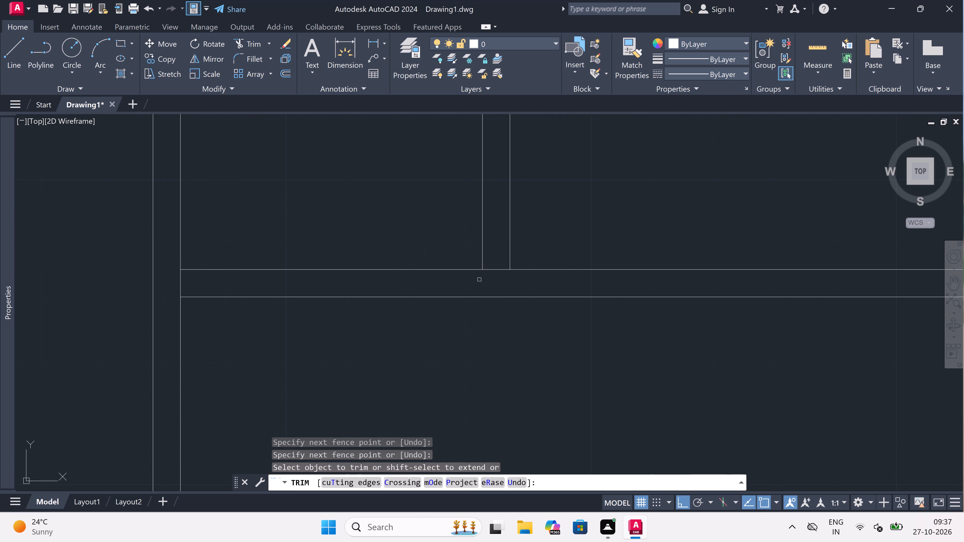
{"action": "left_click", "coordinate": [497, 256]}
{"action": "left_click", "coordinate": [493, 288]}
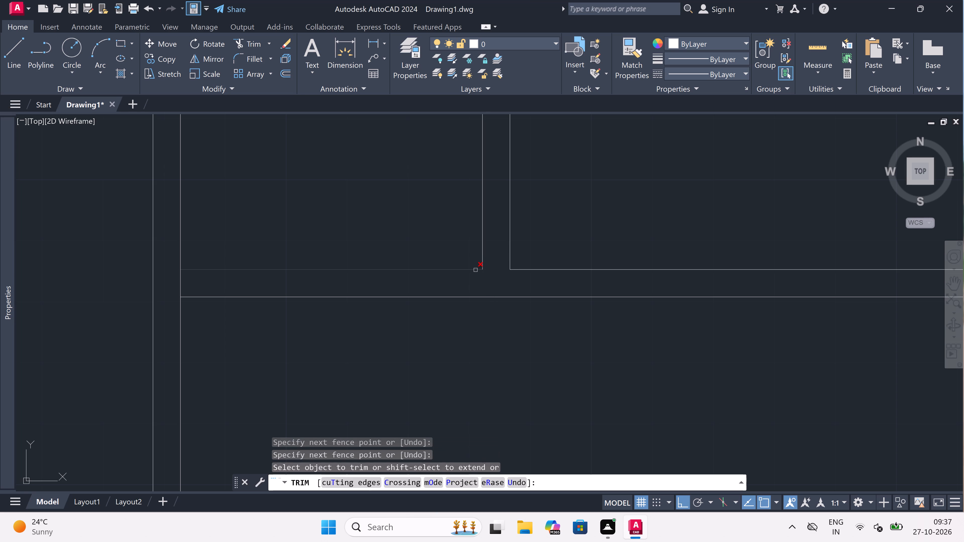
{"action": "key", "text": "Escape"}
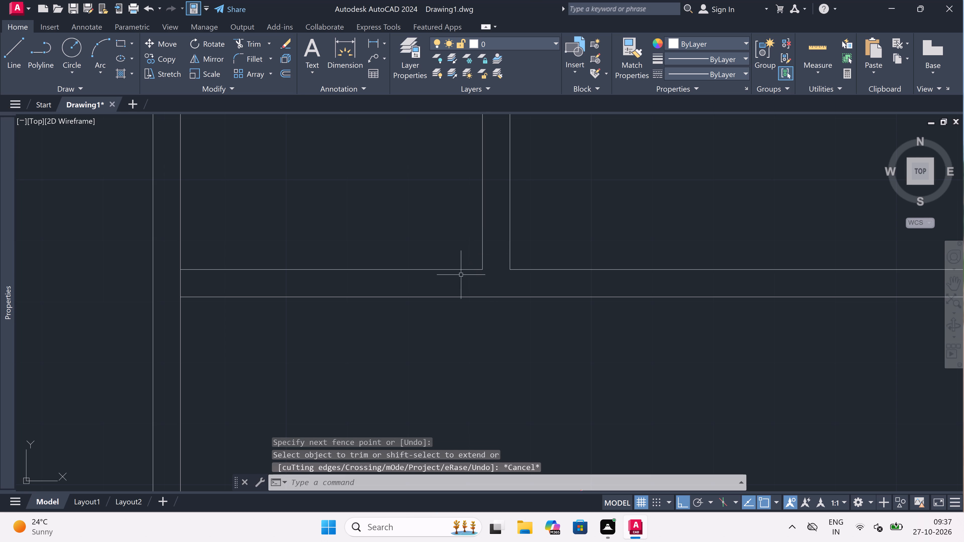
Erase both of the second wall's horizontal lines on the right side of the partition.
{"action": "scroll", "coordinate": [451, 289], "scroll_direction": "down", "scroll_amount": 4}
{"action": "scroll", "coordinate": [493, 229], "scroll_direction": "up", "scroll_amount": 1}
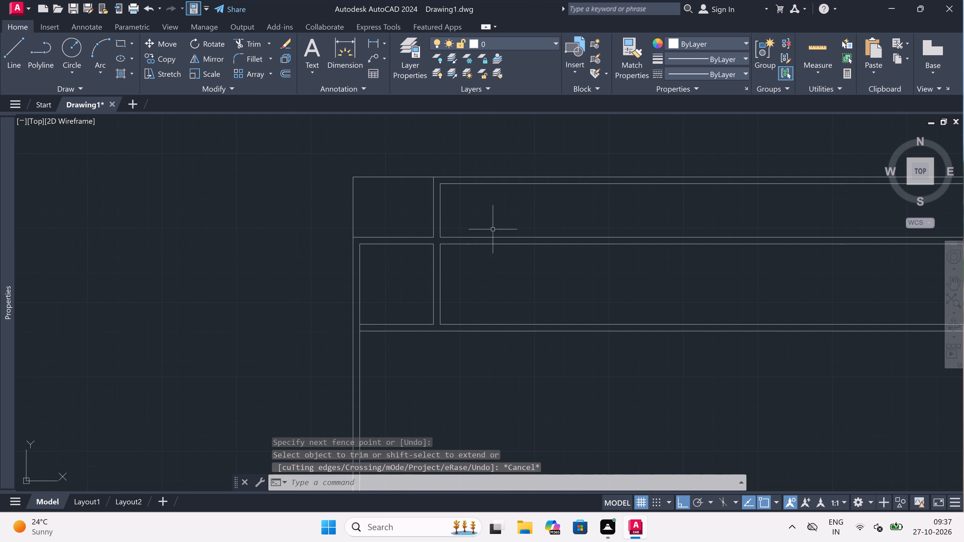
{"action": "left_click", "coordinate": [549, 208]}
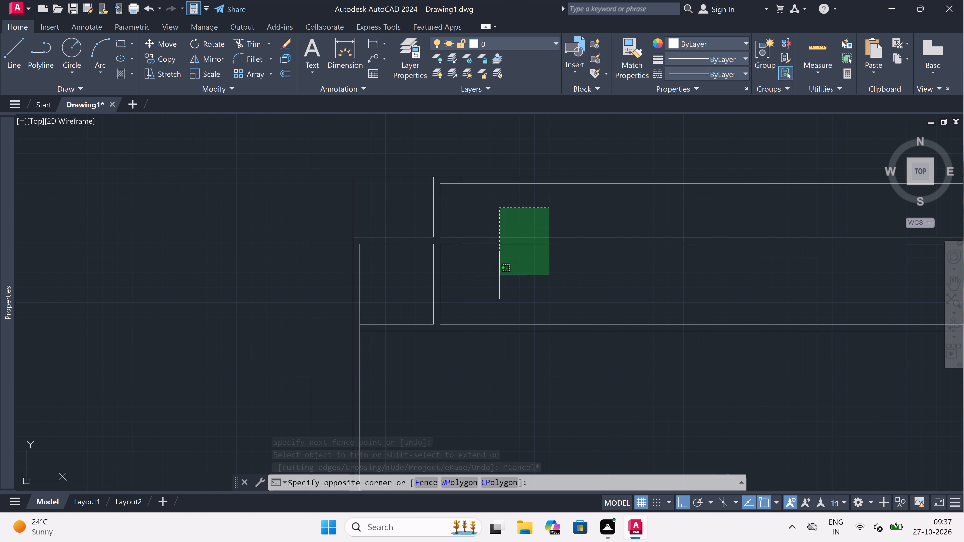
{"action": "left_click", "coordinate": [479, 299]}
{"action": "key", "text": "Delete"}
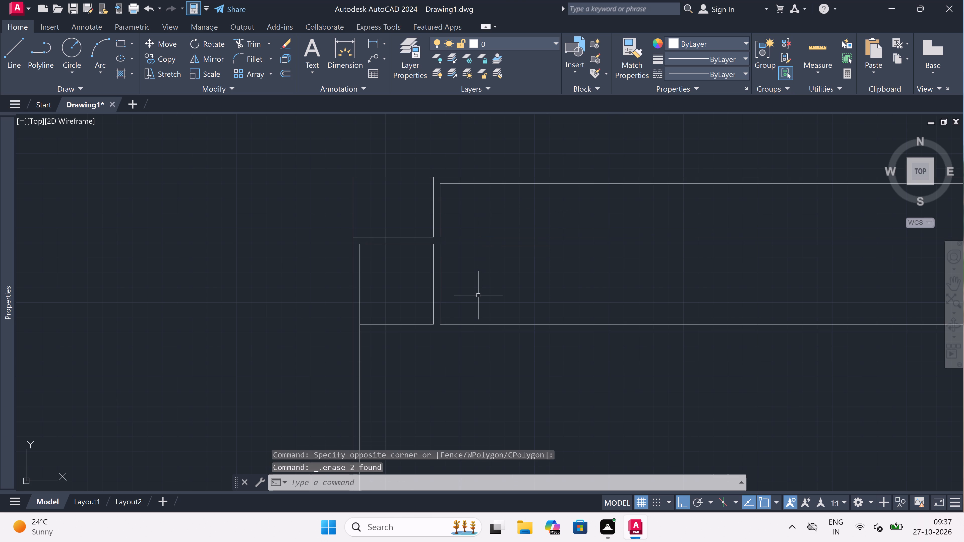
Extend the lower segment of the partition's right line upward to close the gap left by the second wall.
{"action": "type", "text": "ex"}
{"action": "key", "text": "space"}
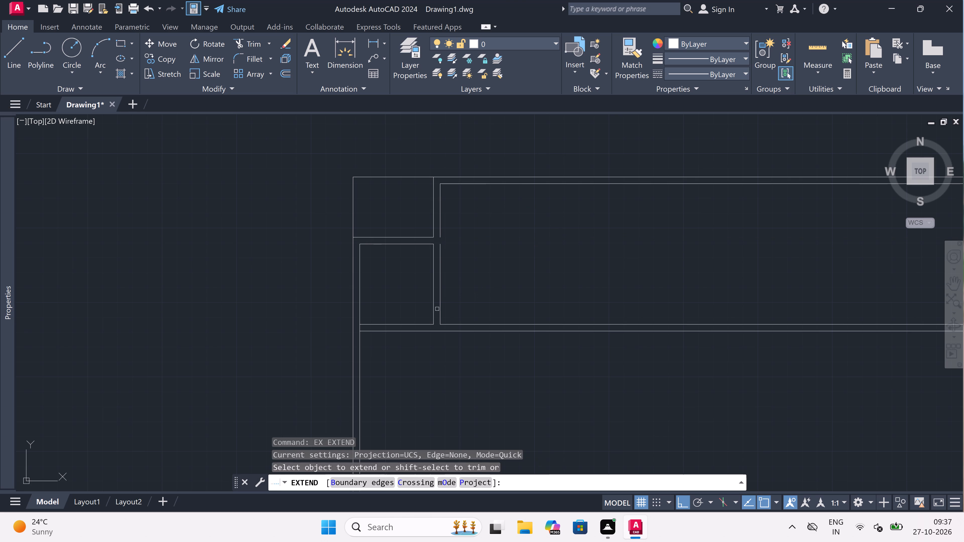
{"action": "left_click", "coordinate": [439, 253]}
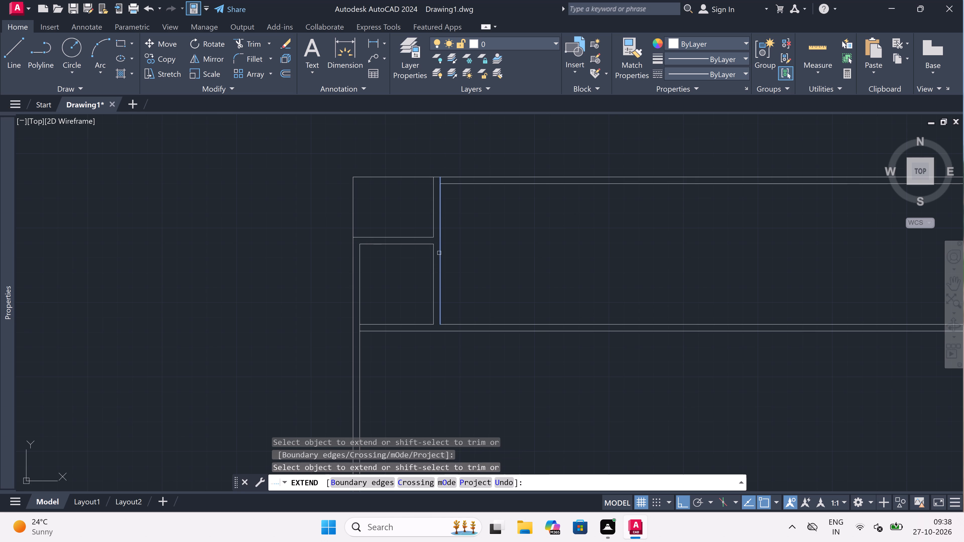
{"action": "key", "text": "Escape"}
Offset both segments of the partition's right line 12' to the right.
{"action": "type", "text": "o"}
{"action": "key", "text": "space"}
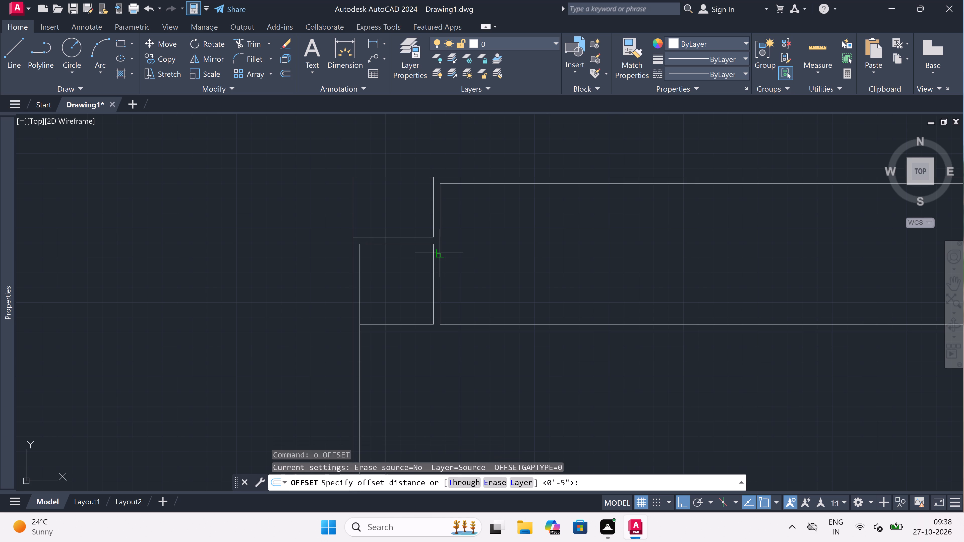
{"action": "left_click_drag", "start_coordinate": [437, 253], "coordinate": [442, 251]}
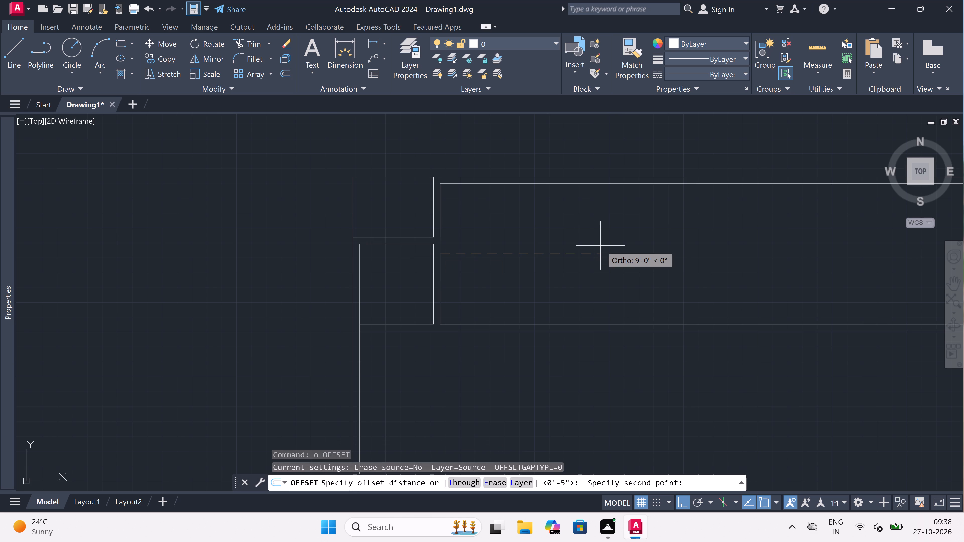
{"action": "type", "text": "12"}
{"action": "key", "text": "apostrophe"}
{"action": "key", "text": "space"}
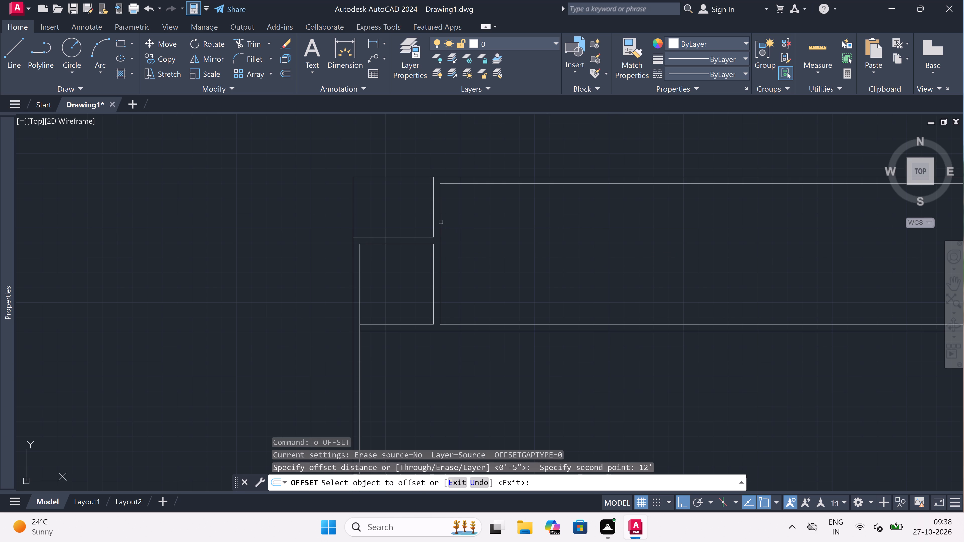
{"action": "left_click_drag", "start_coordinate": [441, 222], "coordinate": [467, 227]}
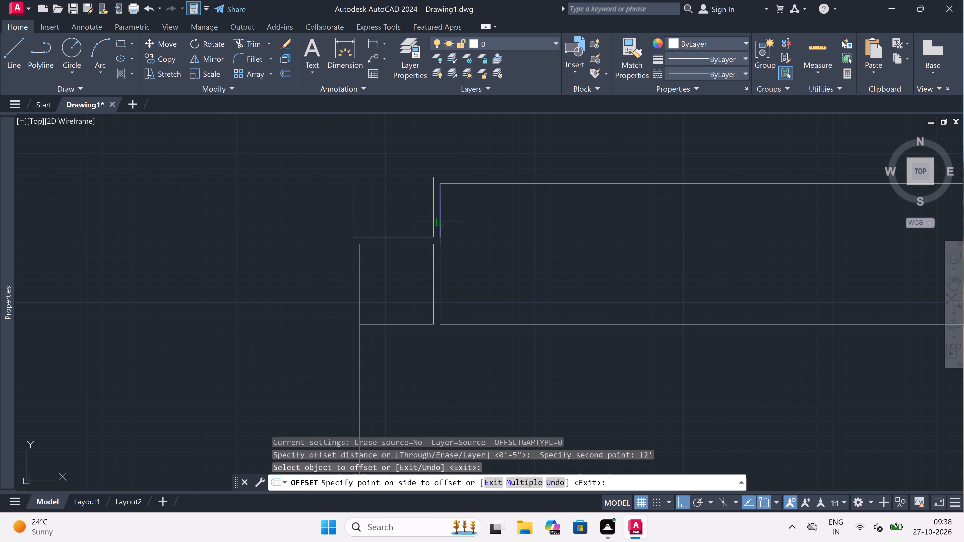
{"action": "left_click", "coordinate": [557, 233]}
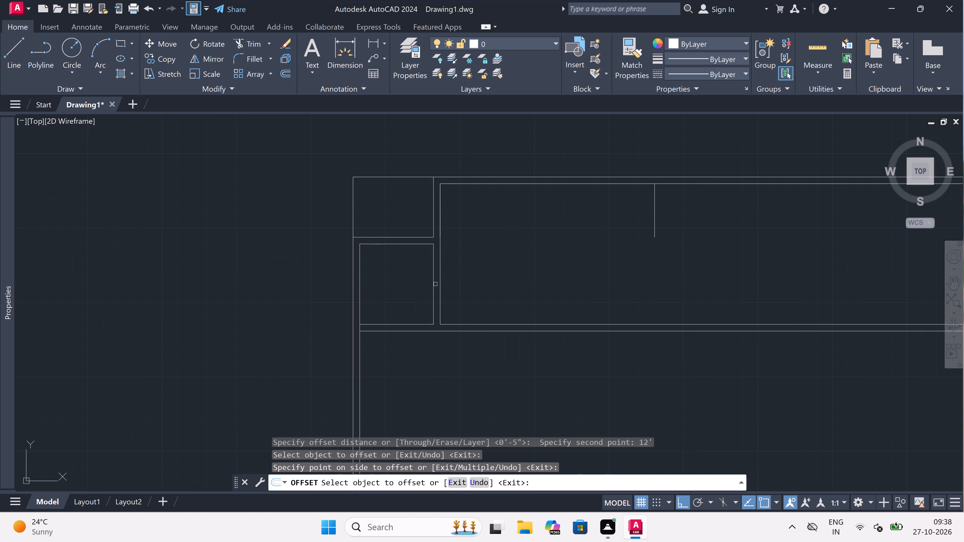
{"action": "left_click_drag", "start_coordinate": [439, 284], "coordinate": [519, 284]}
{"action": "left_click", "coordinate": [584, 278]}
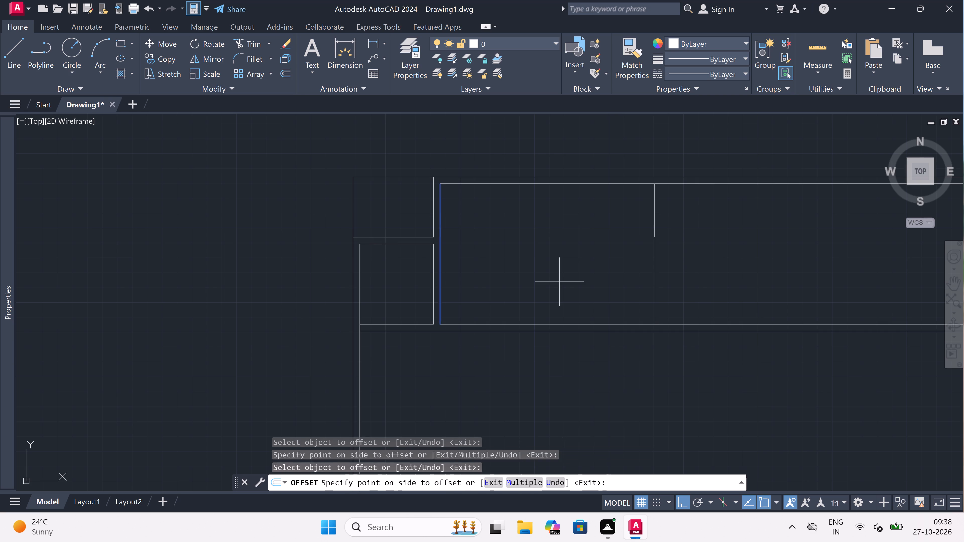
{"action": "key", "text": "Escape"}
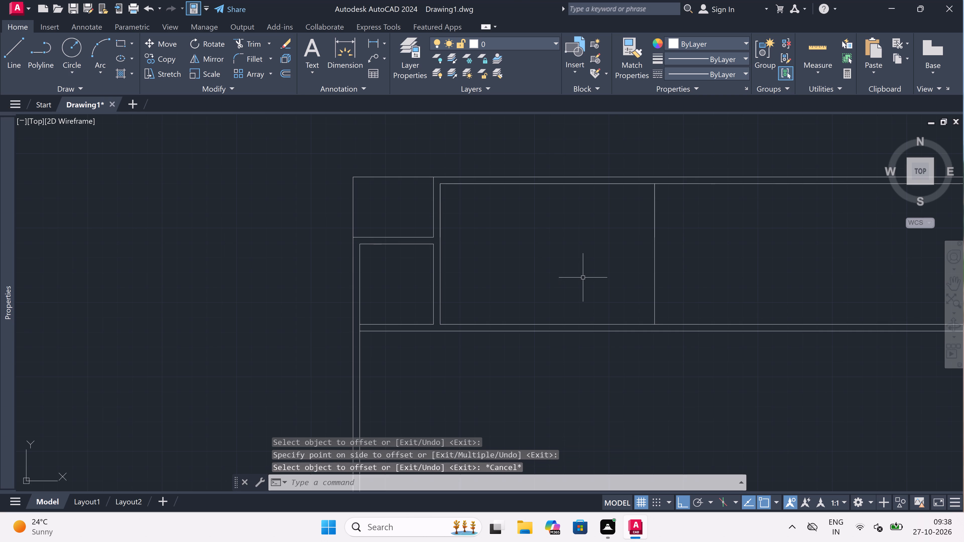
Offset both segments of the new vertical line 4.5" to the right to form the second partition's thickness.
{"action": "key", "text": "space"}
{"action": "scroll", "coordinate": [581, 277], "scroll_direction": "down", "scroll_amount": 1}
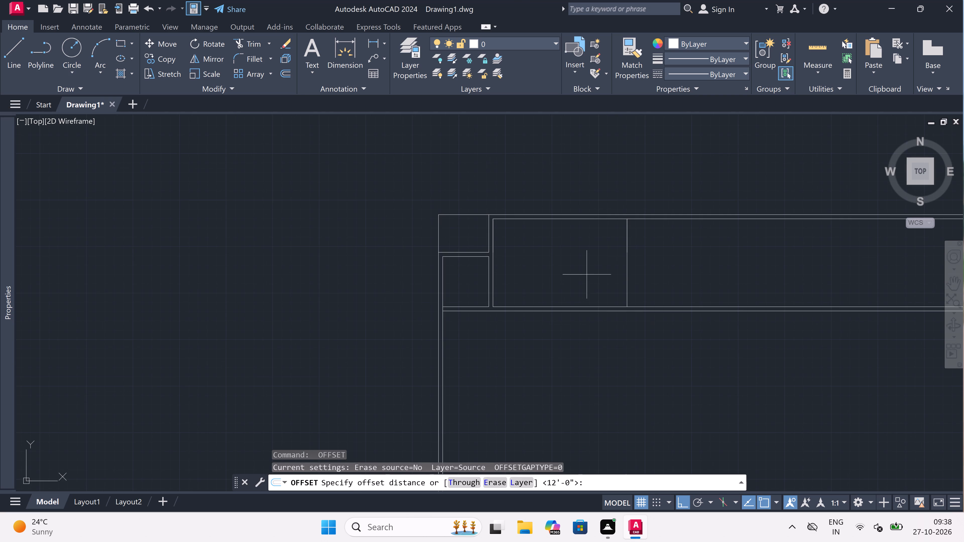
{"action": "scroll", "coordinate": [627, 251], "scroll_direction": "up", "scroll_amount": 1}
{"action": "left_click", "coordinate": [627, 251]}
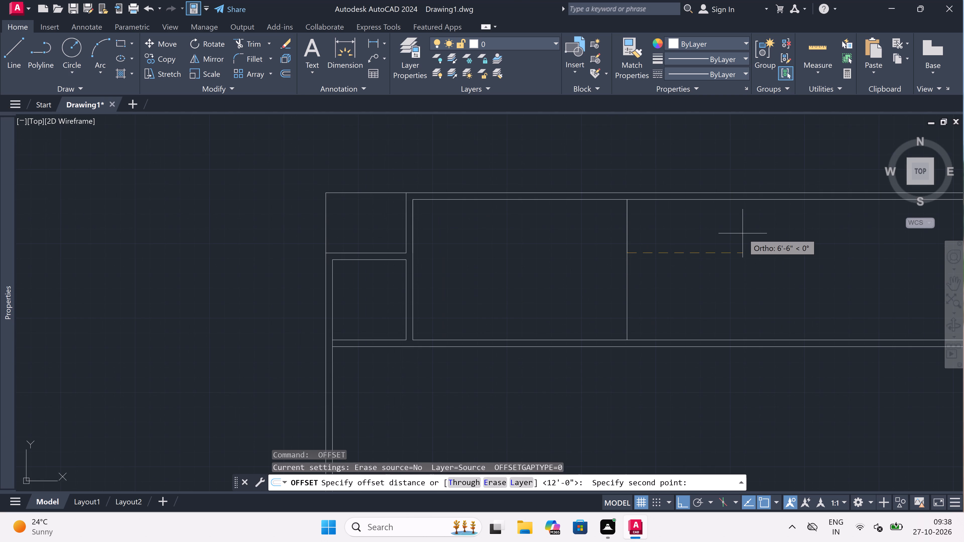
{"action": "type", "text": "4.5"}
{"action": "key", "text": "shift+quotedbl"}
{"action": "key", "text": "space"}
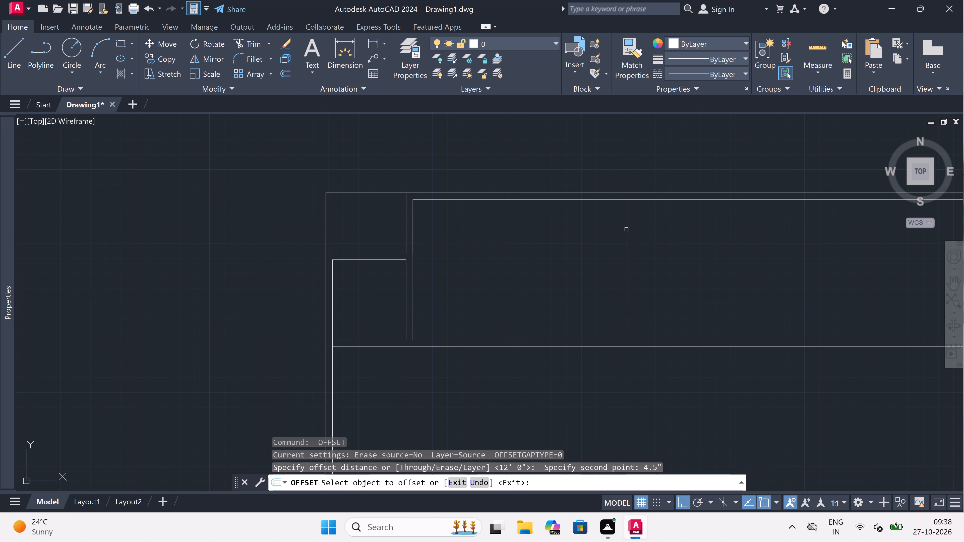
{"action": "left_click_drag", "start_coordinate": [627, 229], "coordinate": [665, 234]}
{"action": "left_click", "coordinate": [682, 237]}
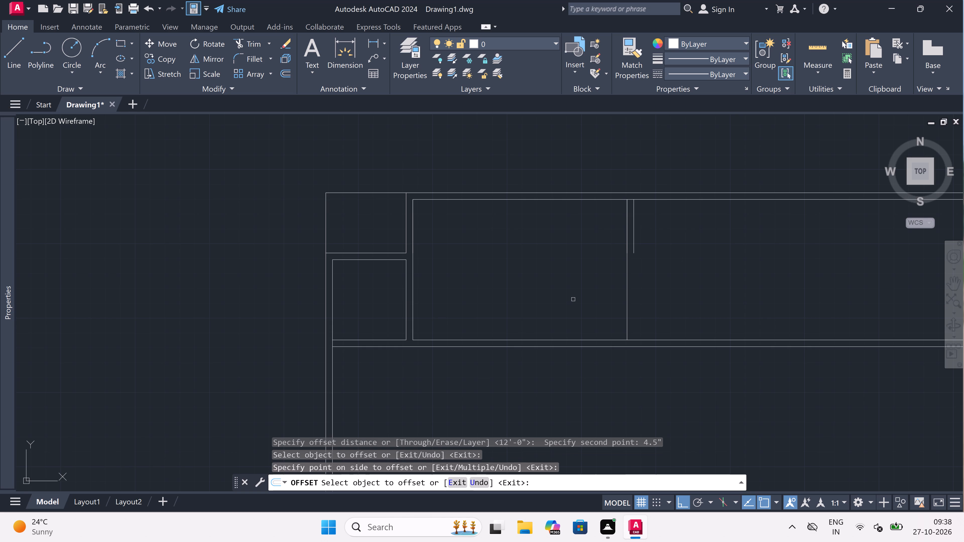
{"action": "left_click", "coordinate": [627, 283]}
{"action": "left_click", "coordinate": [637, 280]}
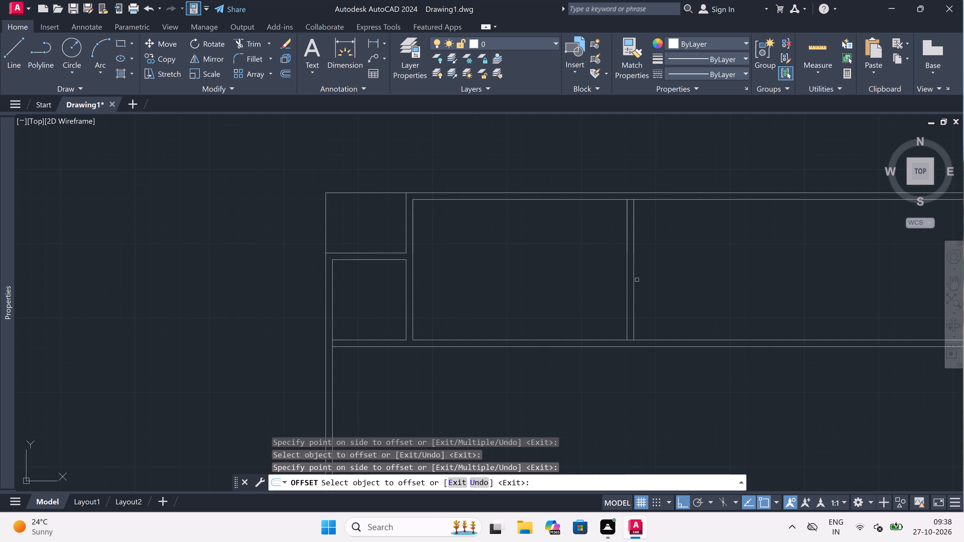
{"action": "key", "text": "Escape"}
Offset both segments of the second partition's right line 6'6" to the right.
{"action": "key", "text": "space"}
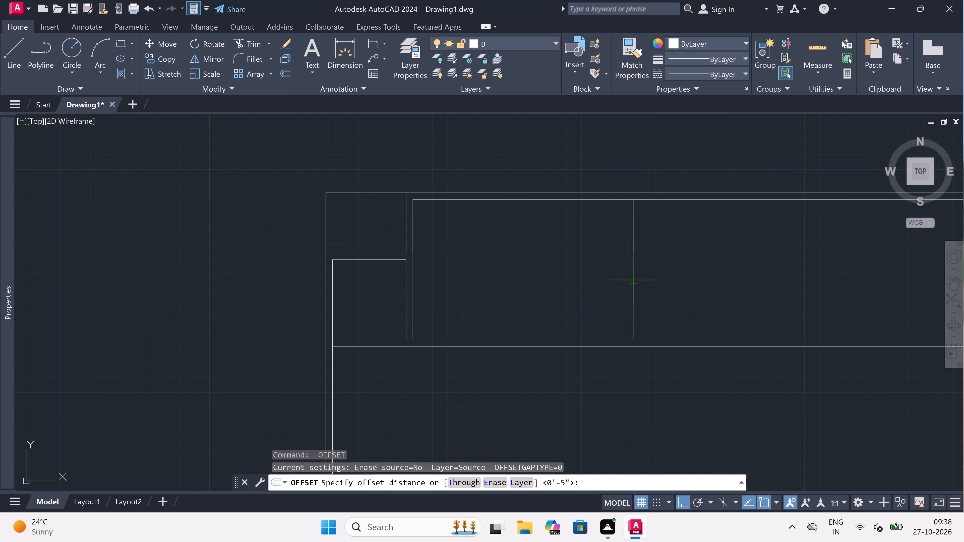
{"action": "scroll", "coordinate": [623, 284], "scroll_direction": "down", "scroll_amount": 3}
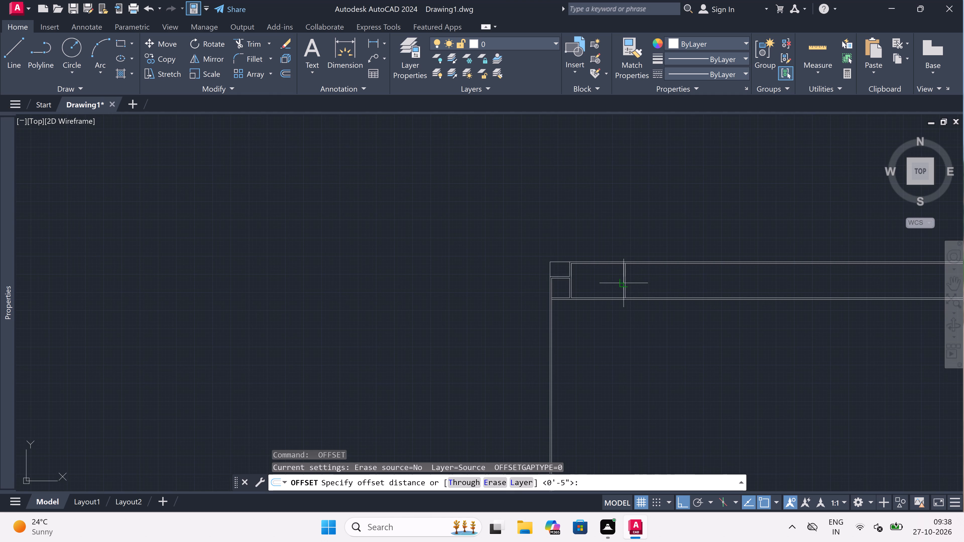
{"action": "scroll", "coordinate": [645, 267], "scroll_direction": "up", "scroll_amount": 3}
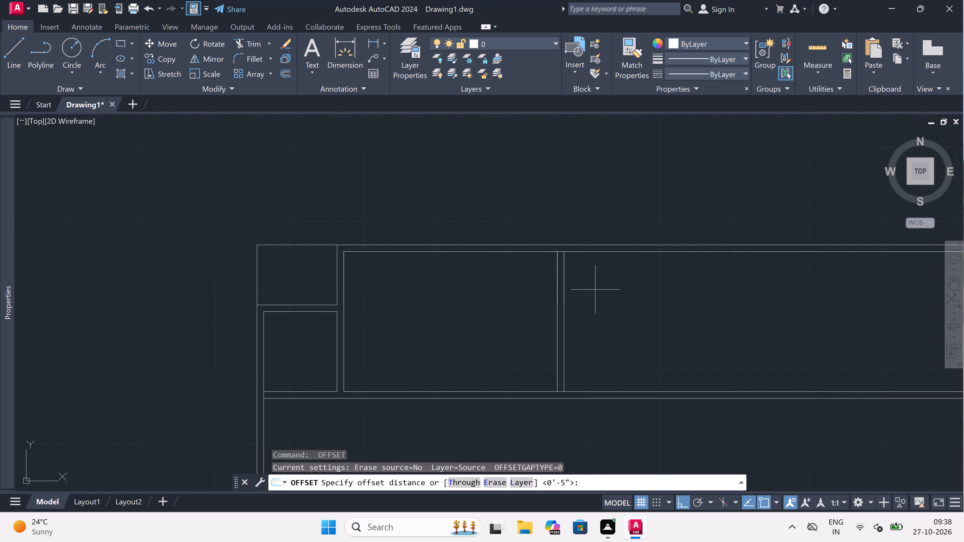
{"action": "left_click", "coordinate": [569, 300]}
{"action": "scroll", "coordinate": [621, 288], "scroll_direction": "up", "scroll_amount": 1}
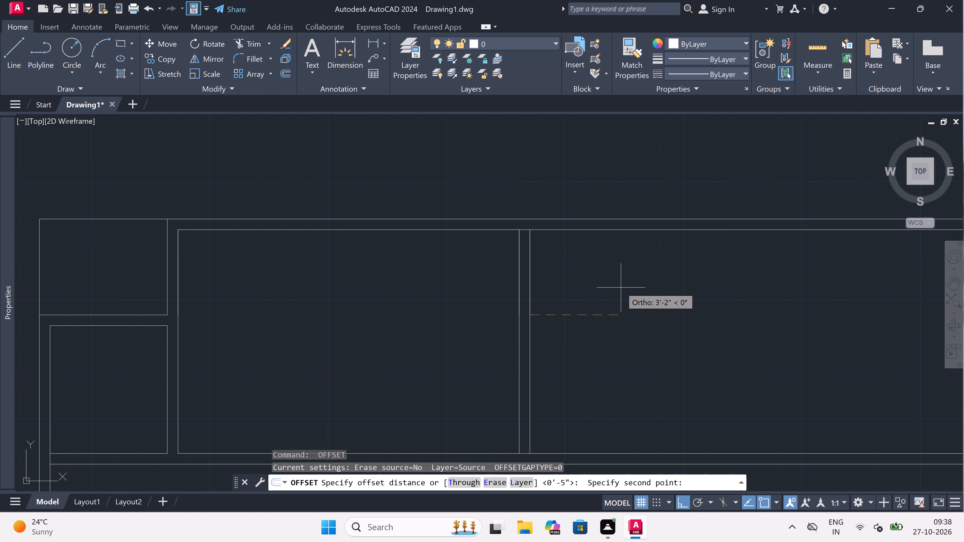
{"action": "type", "text": "6'6"}
{"action": "type", "text": "\""}
{"action": "key", "text": "space"}
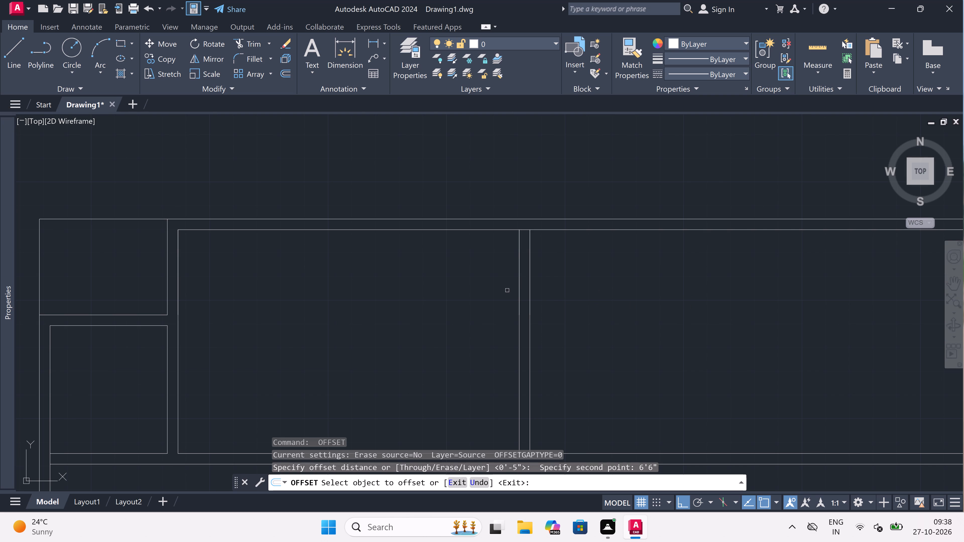
{"action": "left_click_drag", "start_coordinate": [530, 288], "coordinate": [541, 289]}
{"action": "left_click", "coordinate": [605, 291]}
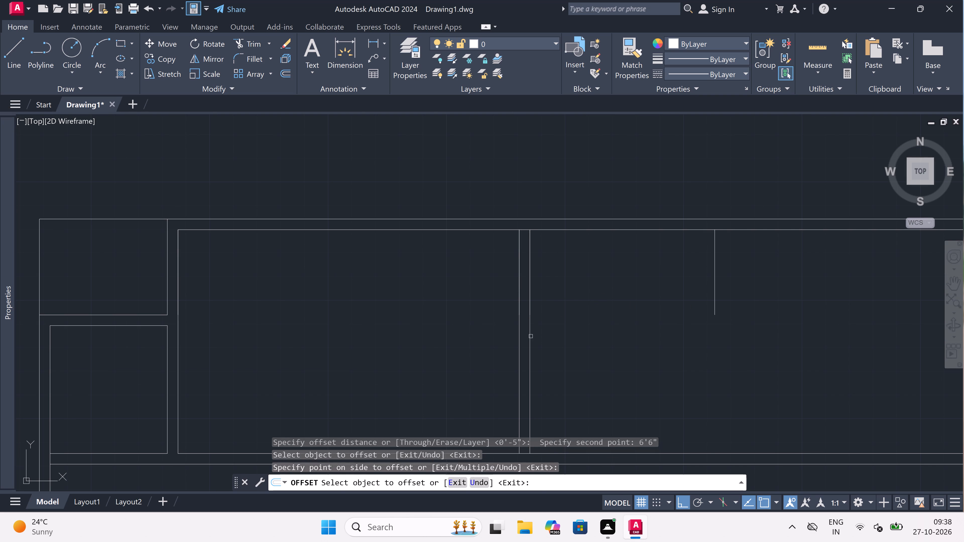
{"action": "left_click_drag", "start_coordinate": [531, 336], "coordinate": [537, 340]}
{"action": "left_click", "coordinate": [623, 349]}
{"action": "scroll", "coordinate": [623, 348], "scroll_direction": "down", "scroll_amount": 3}
{"action": "scroll", "coordinate": [645, 347], "scroll_direction": "up", "scroll_amount": 2}
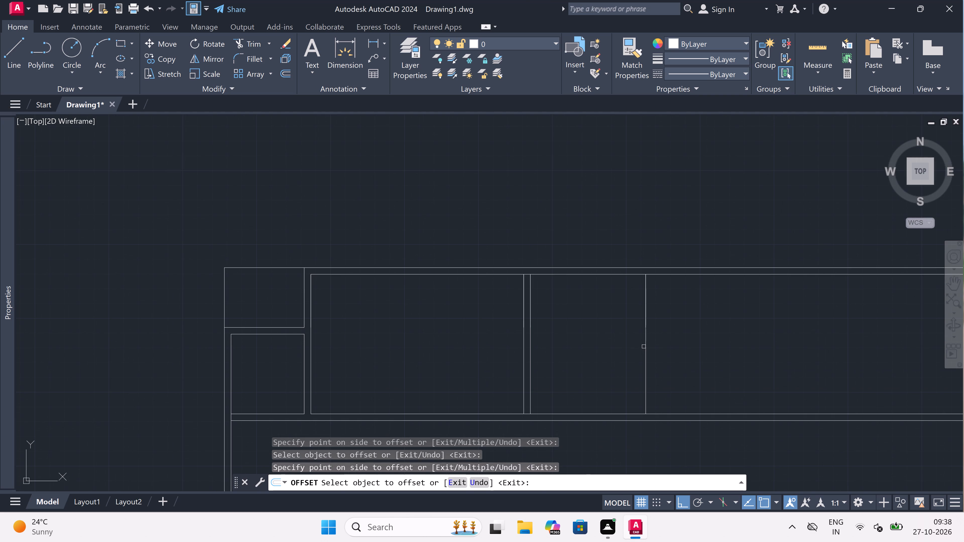
{"action": "key", "text": "Escape"}
Offset both segments of the newest vertical line 4.5" to the right to form the third partition's thickness.
{"action": "key", "text": "space"}
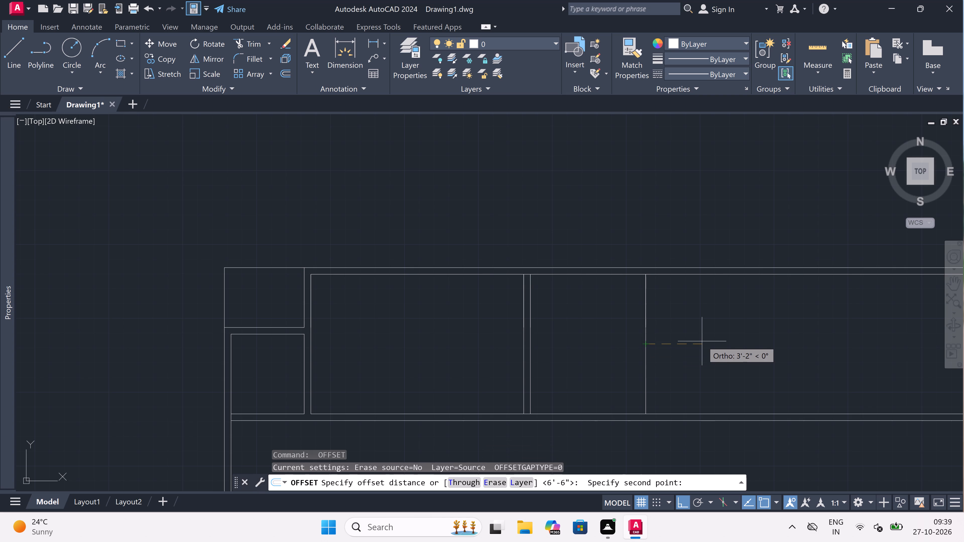
{"action": "type", "text": "4.5"}
{"action": "type", "text": "\""}
{"action": "key", "text": "space"}
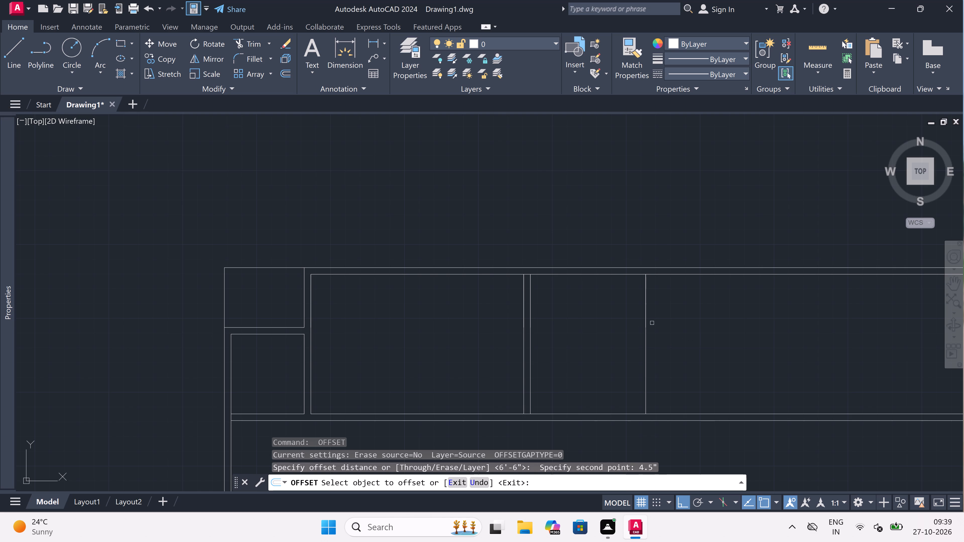
{"action": "left_click_drag", "start_coordinate": [645, 318], "coordinate": [654, 318]}
{"action": "left_click", "coordinate": [671, 322]}
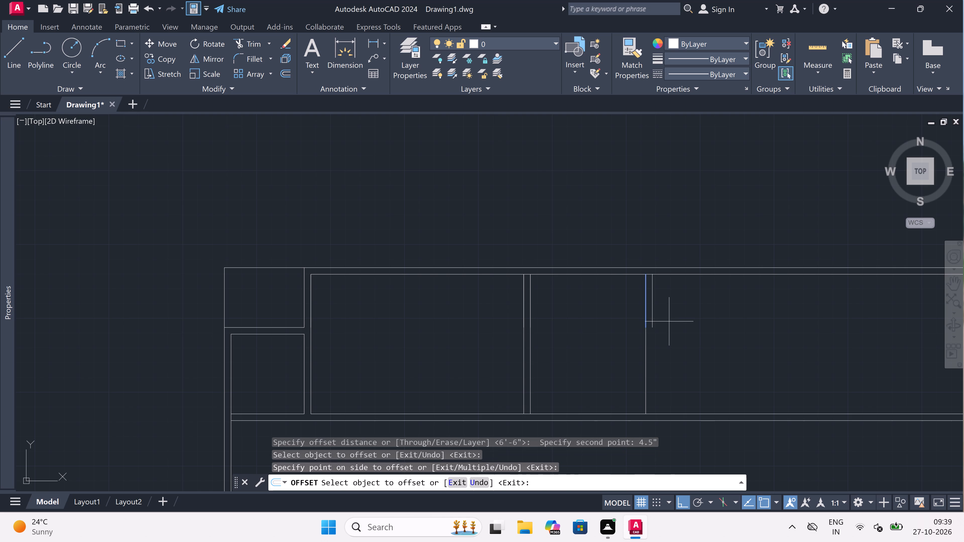
{"action": "left_click", "coordinate": [646, 354]}
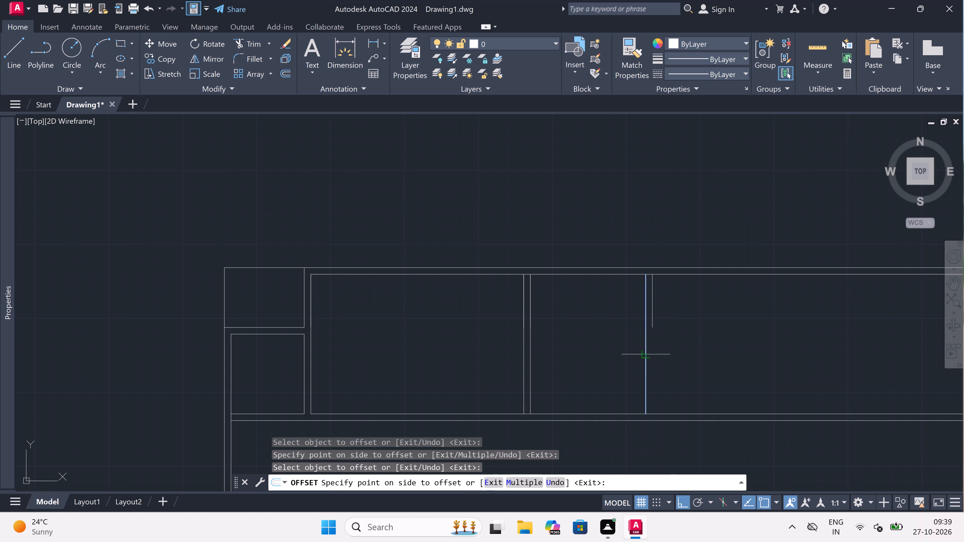
{"action": "left_click", "coordinate": [659, 354]}
{"action": "key", "text": "Escape"}
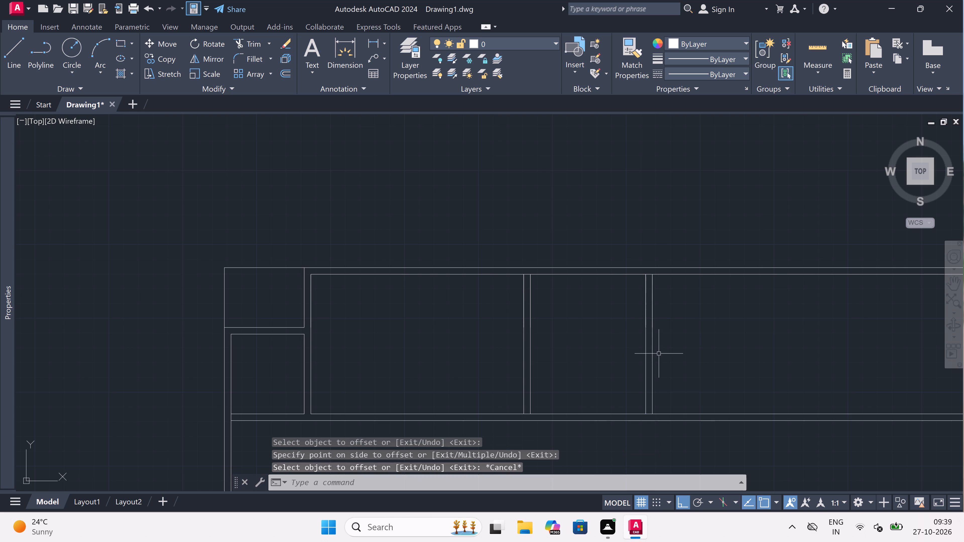
Offset the lower, full-height segment of the third partition's right line 6' to the right.
{"action": "key", "text": "space"}
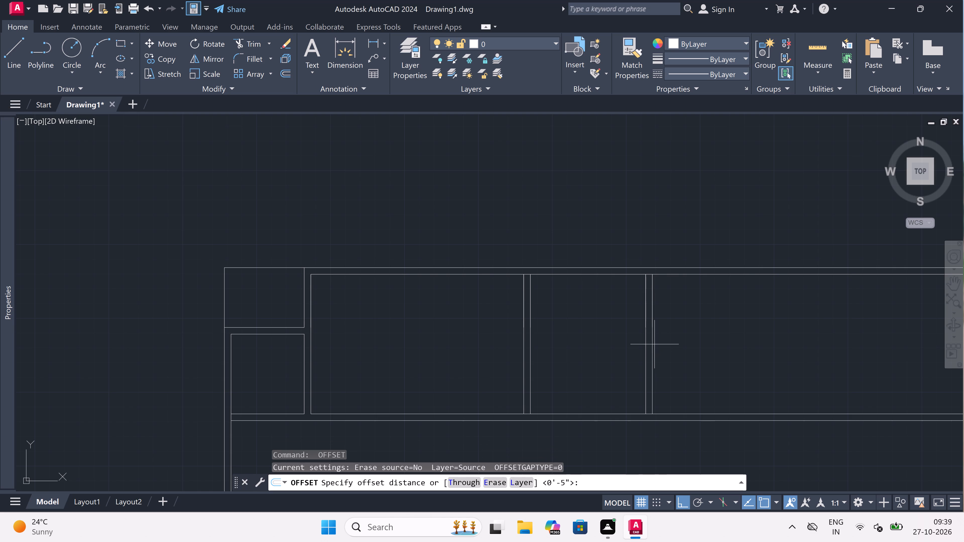
{"action": "scroll", "coordinate": [648, 326], "scroll_direction": "down", "scroll_amount": 1}
{"action": "scroll", "coordinate": [648, 325], "scroll_direction": "up", "scroll_amount": 1}
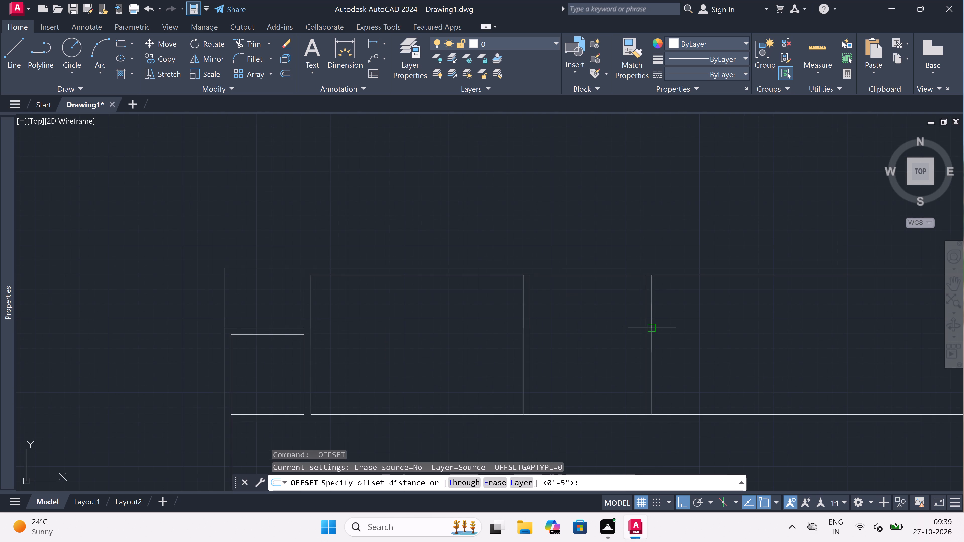
{"action": "scroll", "coordinate": [649, 324], "scroll_direction": "down", "scroll_amount": 1}
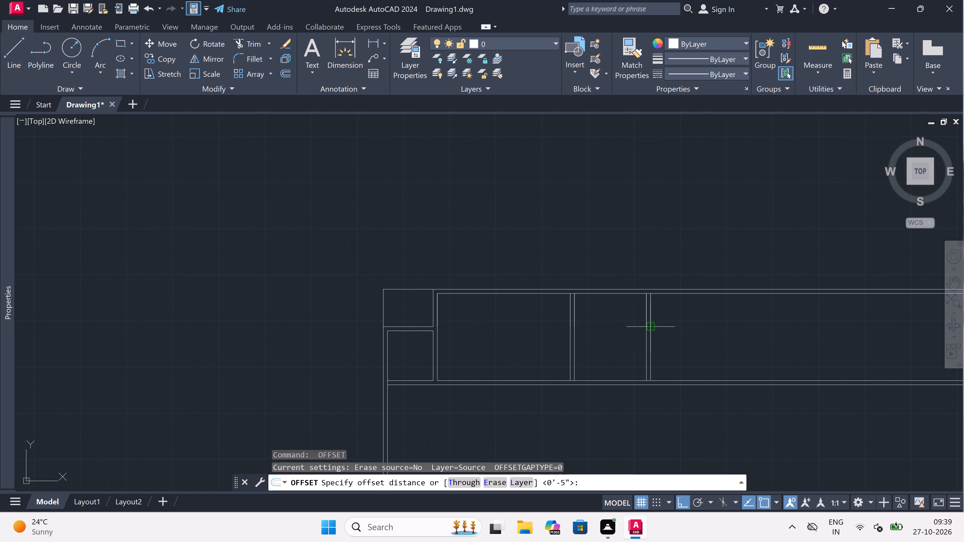
{"action": "scroll", "coordinate": [649, 324], "scroll_direction": "up", "scroll_amount": 1}
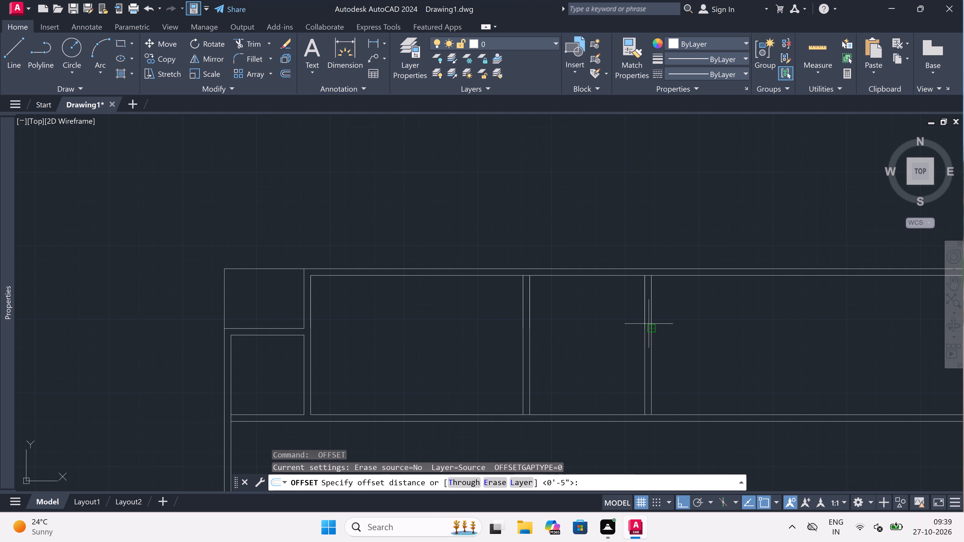
{"action": "scroll", "coordinate": [649, 324], "scroll_direction": "down", "scroll_amount": 1}
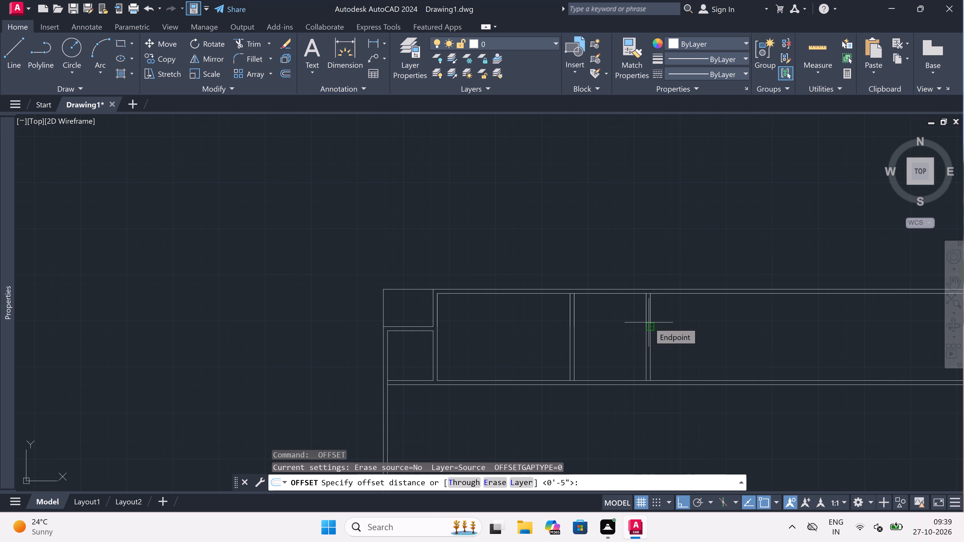
{"action": "left_click", "coordinate": [649, 322]}
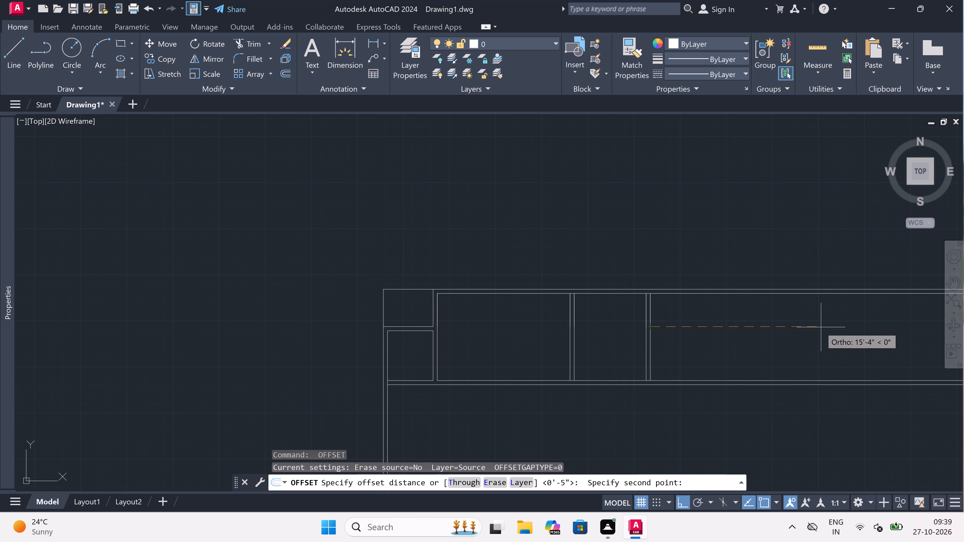
{"action": "type", "text": "6'"}
{"action": "key", "text": "space"}
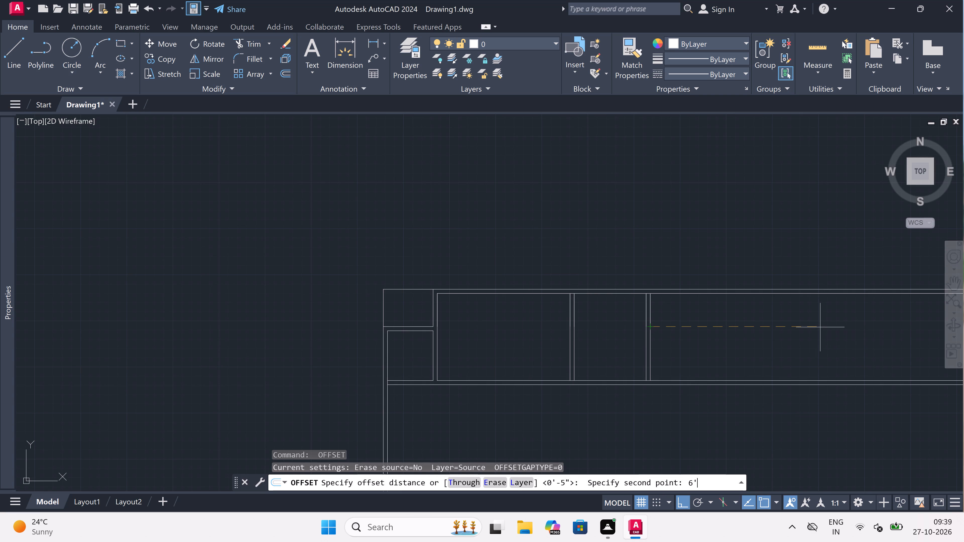
{"action": "scroll", "coordinate": [692, 363], "scroll_direction": "up", "scroll_amount": 1}
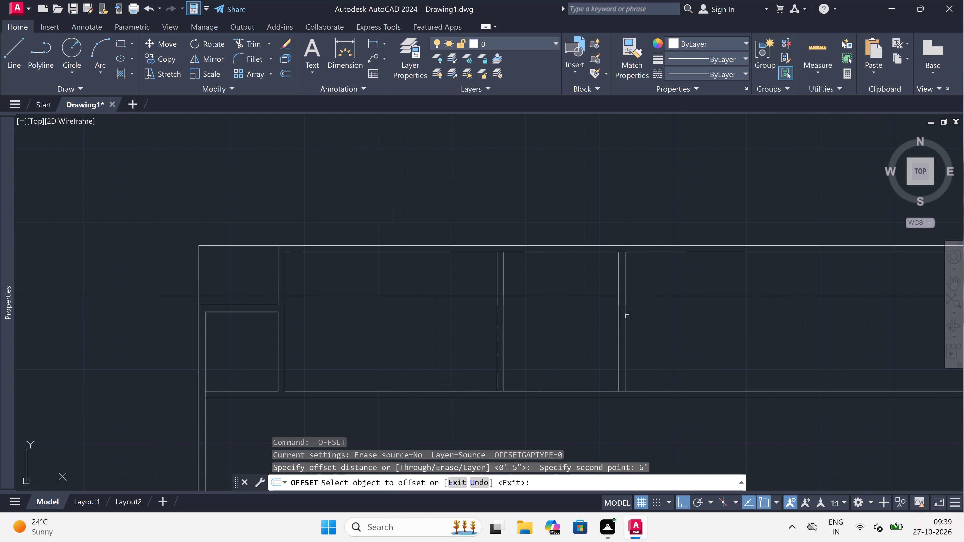
{"action": "left_click_drag", "start_coordinate": [626, 316], "coordinate": [637, 317]}
{"action": "left_click", "coordinate": [648, 314]}
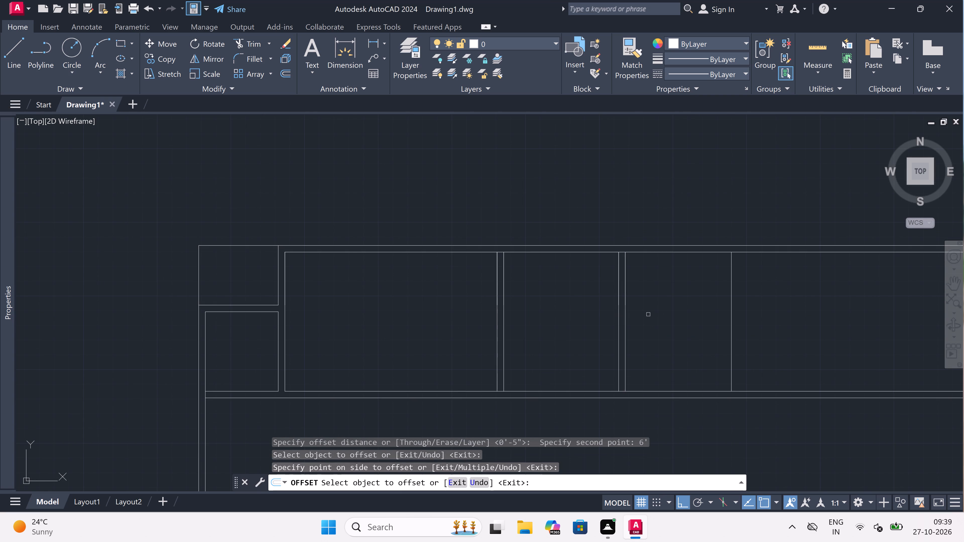
{"action": "key", "text": "Escape"}
Offset the new vertical line 4.5" to the right to form the fourth partition's thickness.
{"action": "key", "text": "space"}
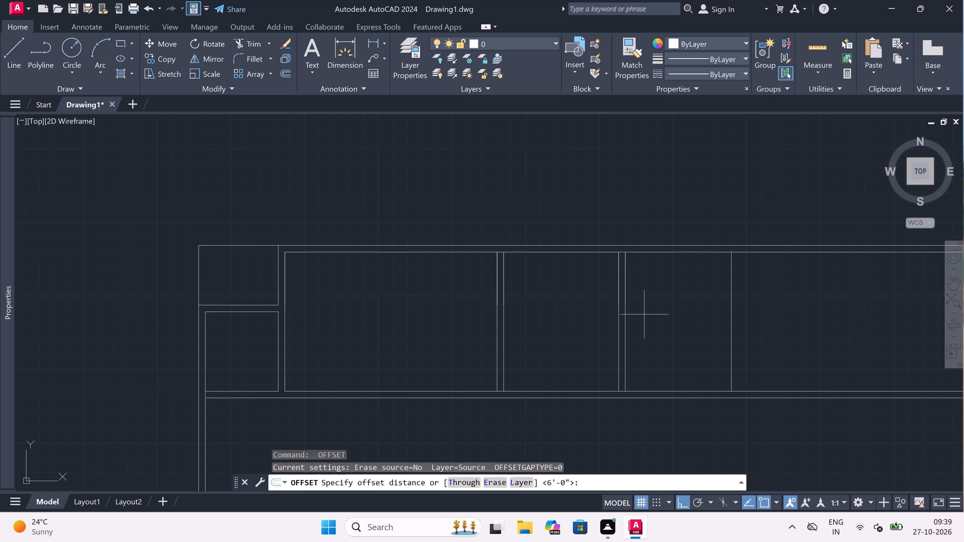
{"action": "scroll", "coordinate": [630, 318], "scroll_direction": "up", "scroll_amount": 1}
{"action": "scroll", "coordinate": [630, 318], "scroll_direction": "down", "scroll_amount": 3}
{"action": "scroll", "coordinate": [651, 314], "scroll_direction": "up", "scroll_amount": 2}
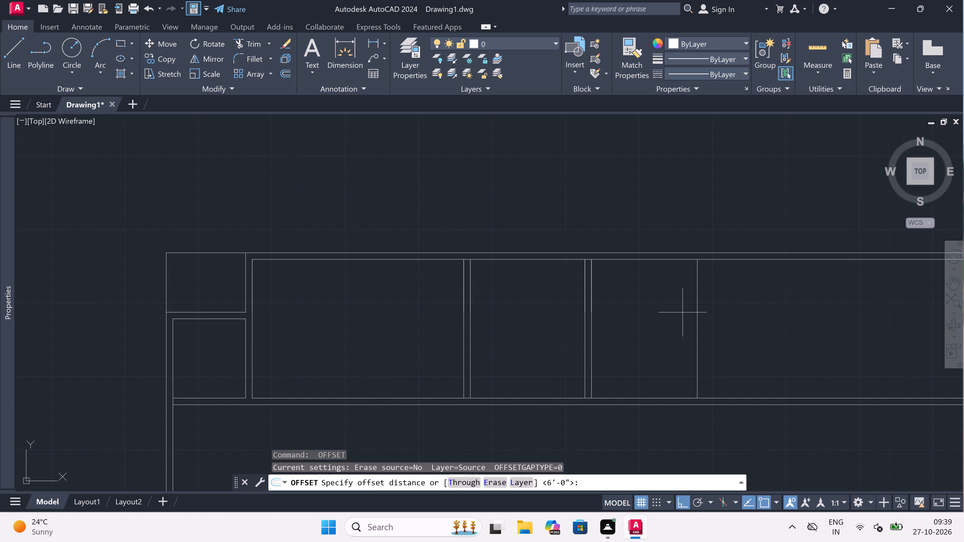
{"action": "left_click", "coordinate": [699, 311]}
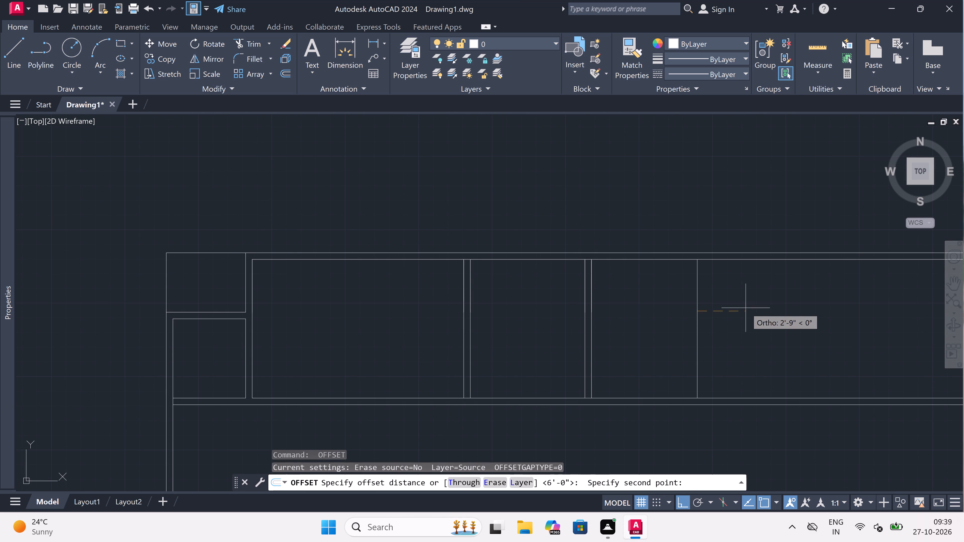
{"action": "key", "text": "5"}
{"action": "key", "text": "BackSpace"}
{"action": "type", "text": "4.5"}
{"action": "type", "text": "\""}
{"action": "key", "text": "space"}
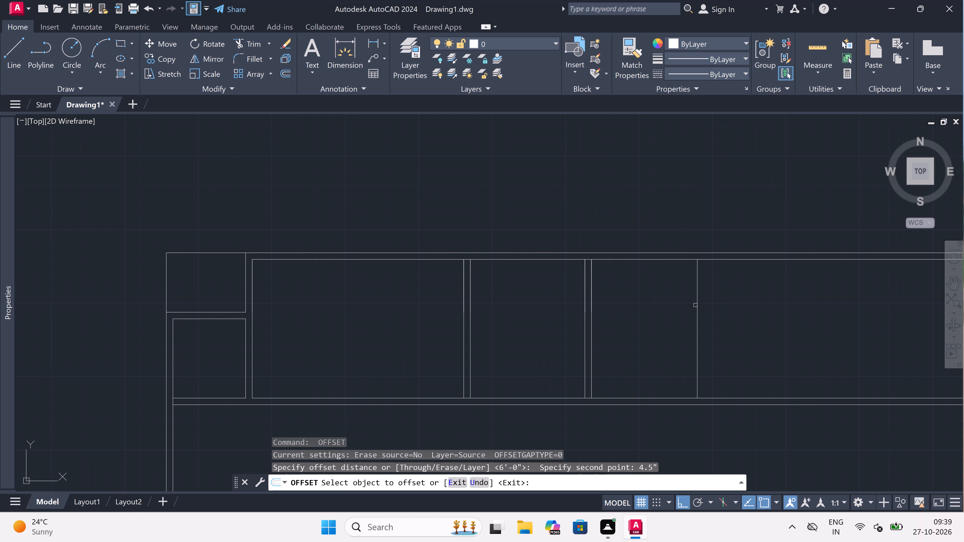
{"action": "left_click_drag", "start_coordinate": [696, 304], "coordinate": [732, 304]}
{"action": "left_click", "coordinate": [757, 305]}
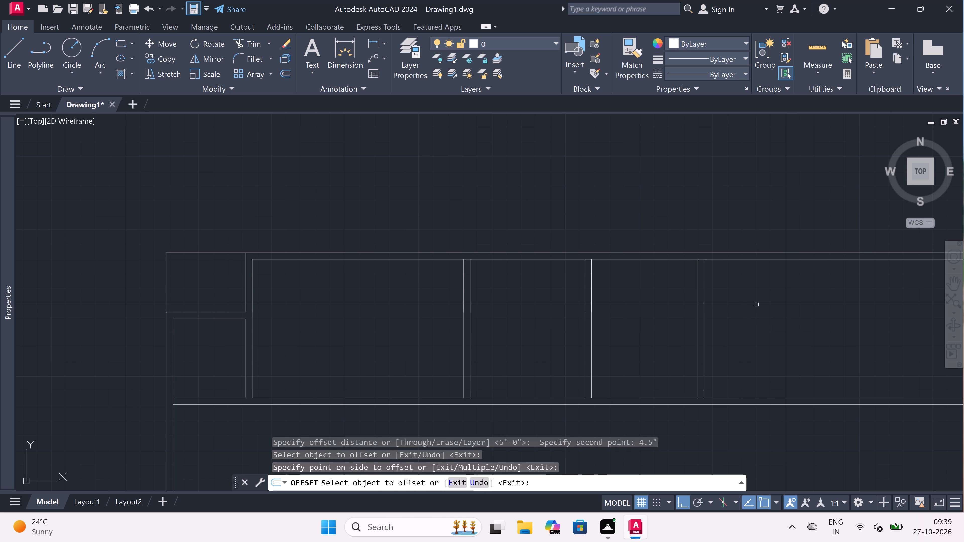
{"action": "key", "text": "Escape"}
Offset the fourth partition's right line 6' to the right.
{"action": "key", "text": "space"}
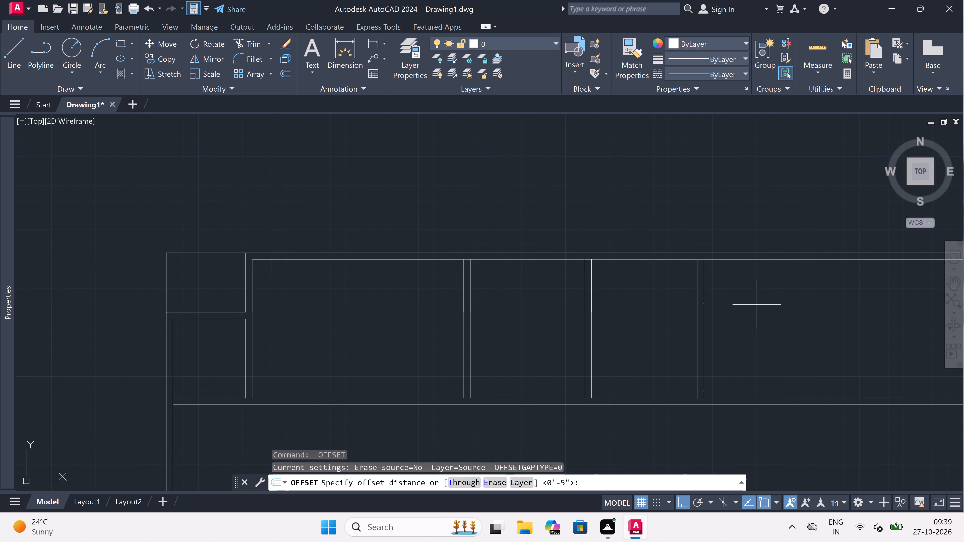
{"action": "scroll", "coordinate": [634, 335], "scroll_direction": "down", "scroll_amount": 2}
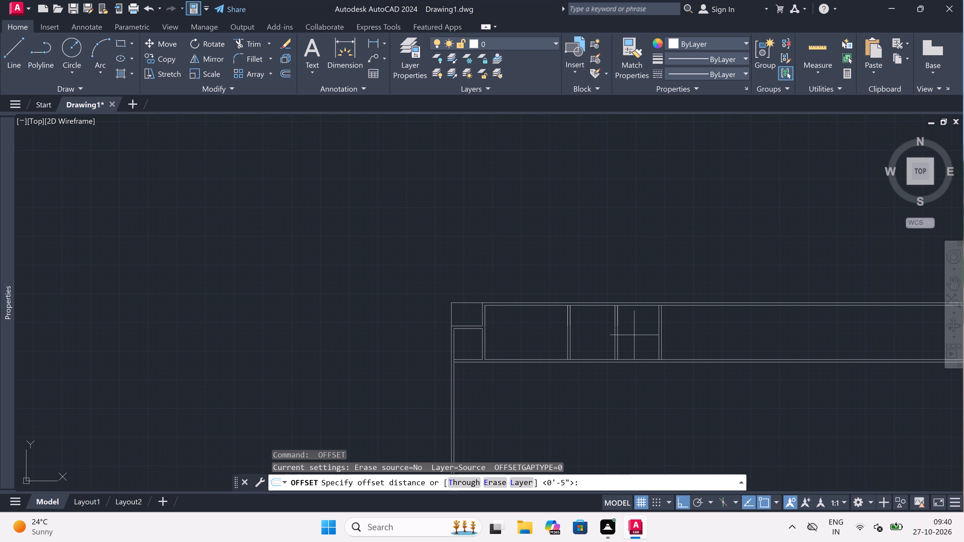
{"action": "scroll", "coordinate": [651, 335], "scroll_direction": "up", "scroll_amount": 2}
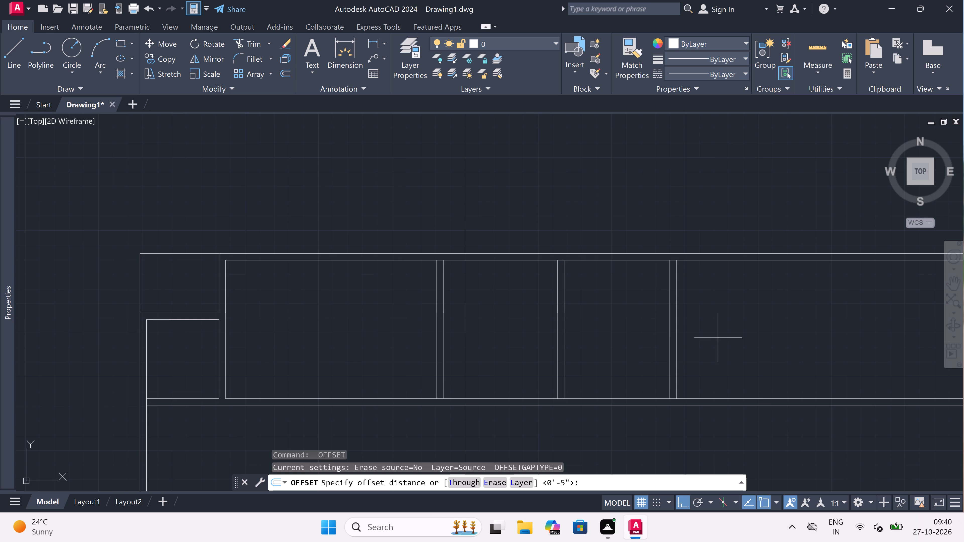
{"action": "left_click", "coordinate": [680, 329]}
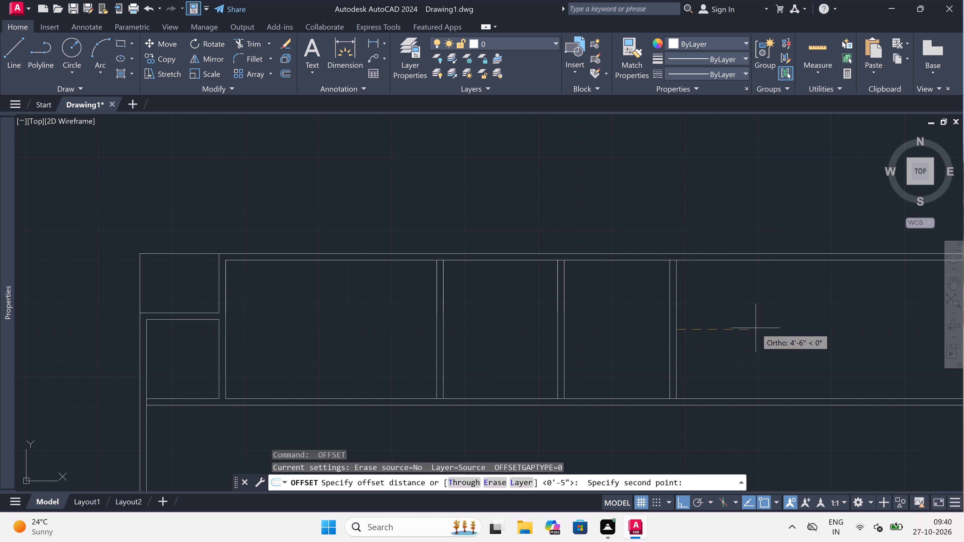
{"action": "type", "text": "6'"}
{"action": "key", "text": "space"}
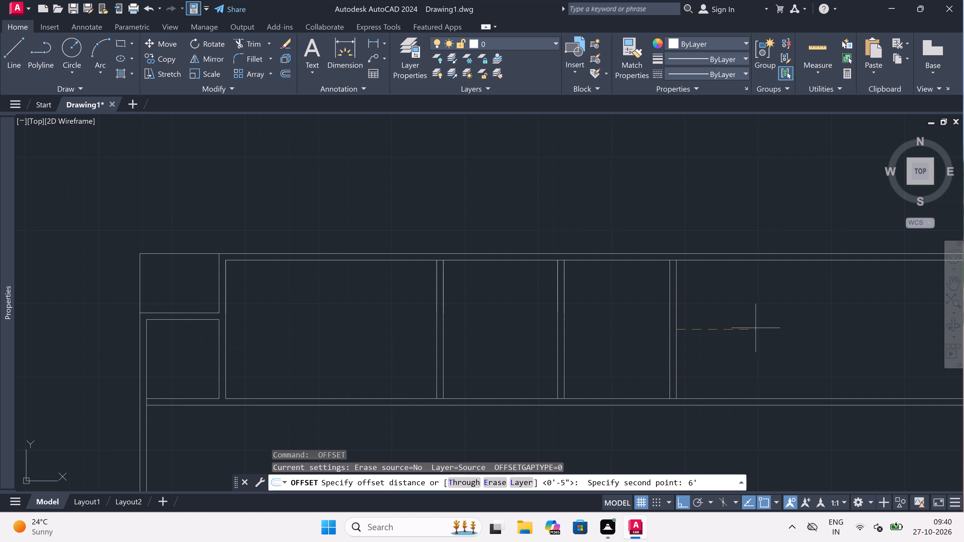
{"action": "scroll", "coordinate": [342, 257], "scroll_direction": "down", "scroll_amount": 3}
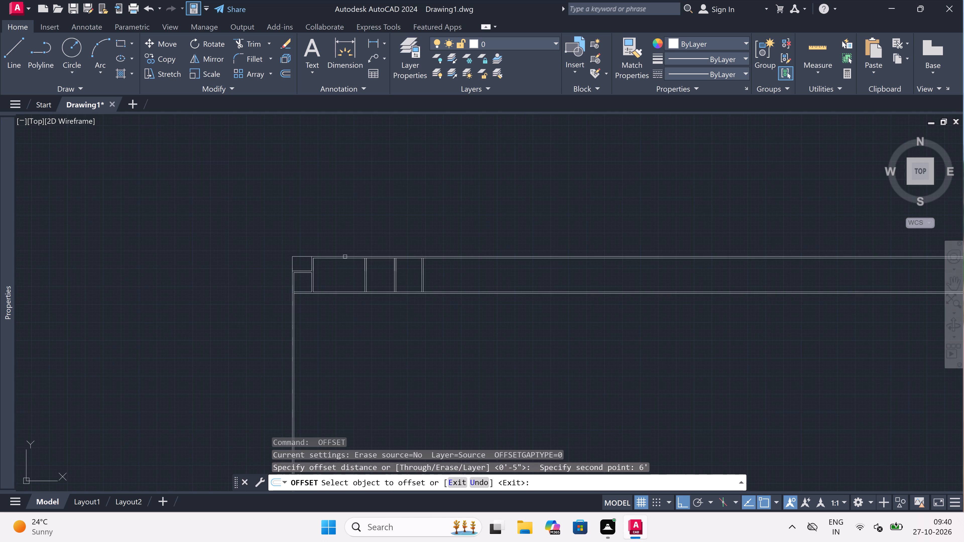
{"action": "scroll", "coordinate": [400, 268], "scroll_direction": "up", "scroll_amount": 3}
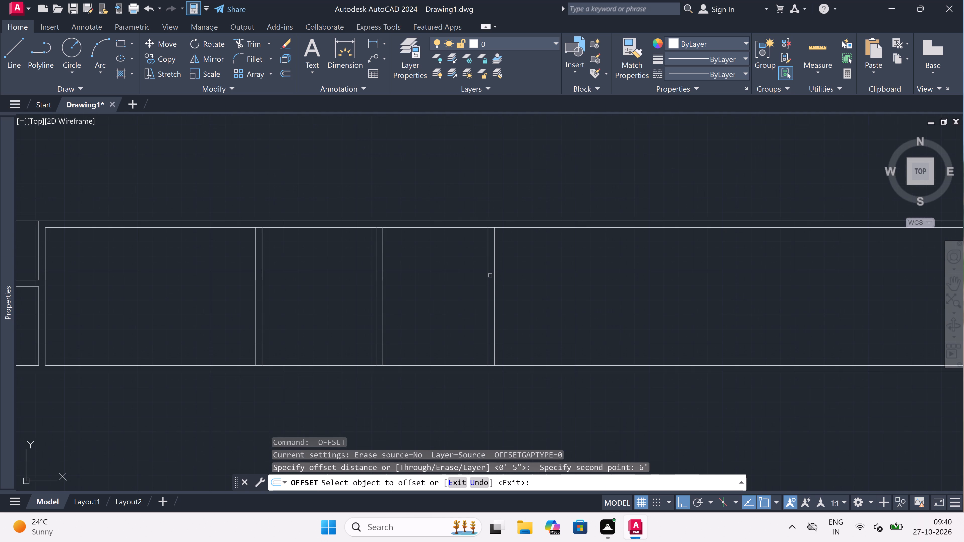
{"action": "left_click_drag", "start_coordinate": [493, 276], "coordinate": [497, 276]}
{"action": "left_click", "coordinate": [607, 307]}
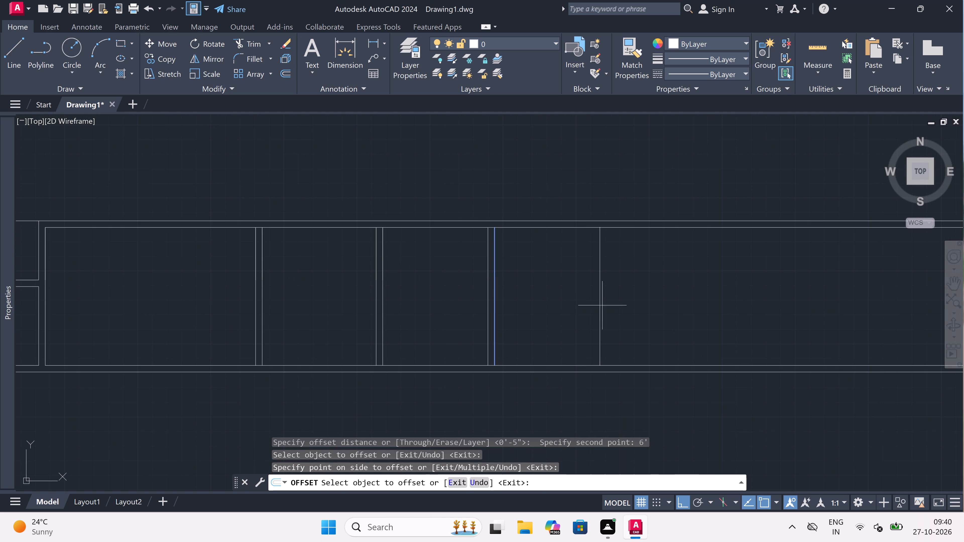
{"action": "key", "text": "Escape"}
Offset the newest vertical line 4.5" to the right to form the fifth partition's thickness.
{"action": "key", "text": "space"}
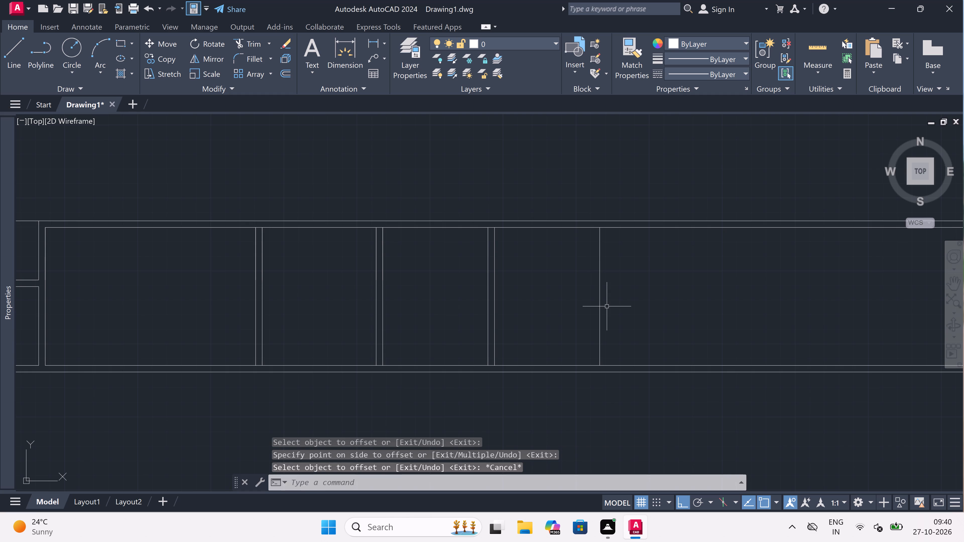
{"action": "left_click", "coordinate": [597, 300]}
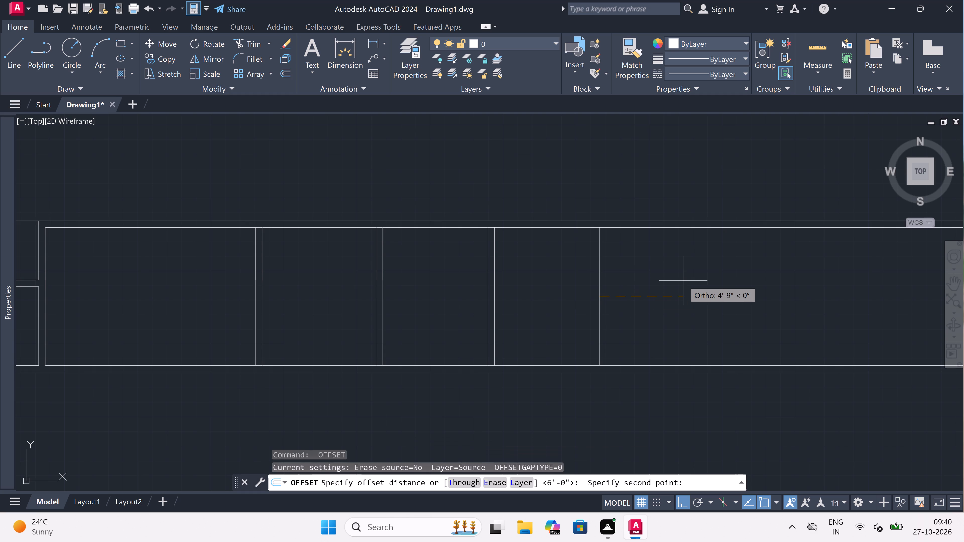
{"action": "type", "text": "4."}
{"action": "key", "text": "5"}
{"action": "type", "text": "\""}
{"action": "key", "text": "space"}
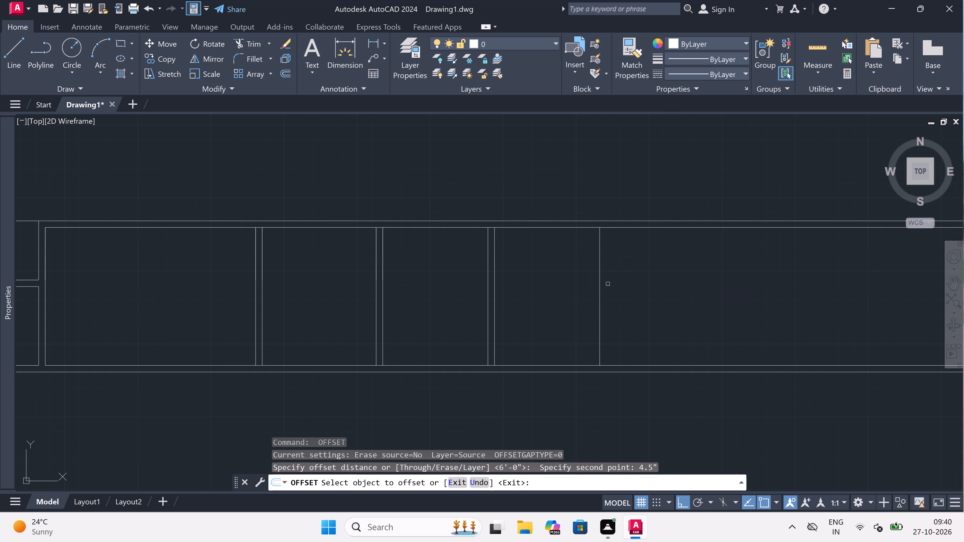
{"action": "left_click_drag", "start_coordinate": [599, 285], "coordinate": [603, 287]}
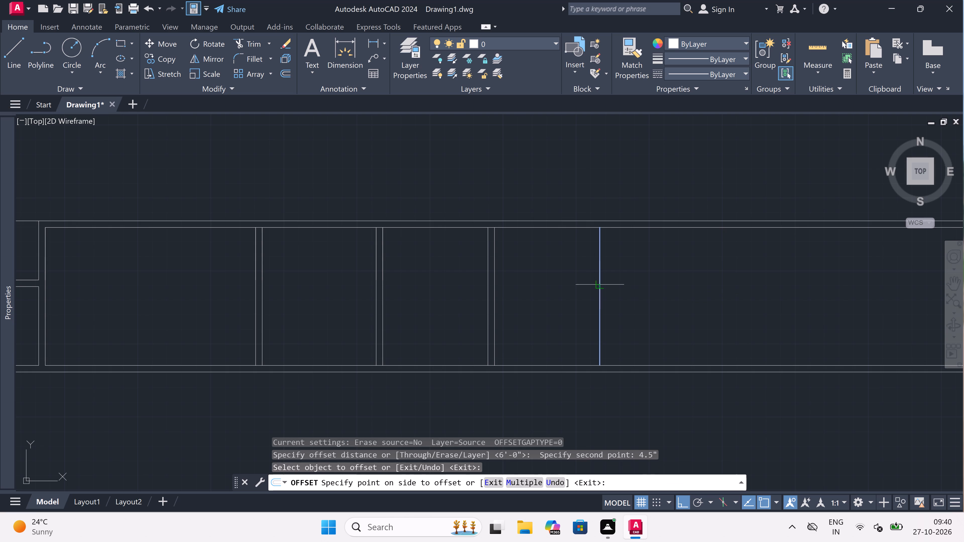
{"action": "left_click_drag", "start_coordinate": [603, 287], "coordinate": [604, 287]}
{"action": "left_click", "coordinate": [636, 293]}
{"action": "key", "text": "Escape"}
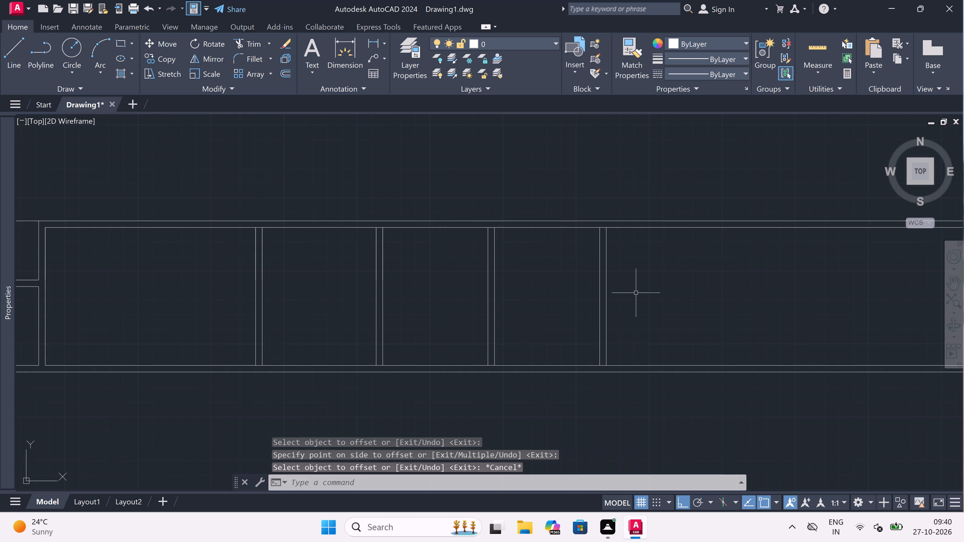
Offset the fifth partition's right line 6'6" to the right.
{"action": "key", "text": "space"}
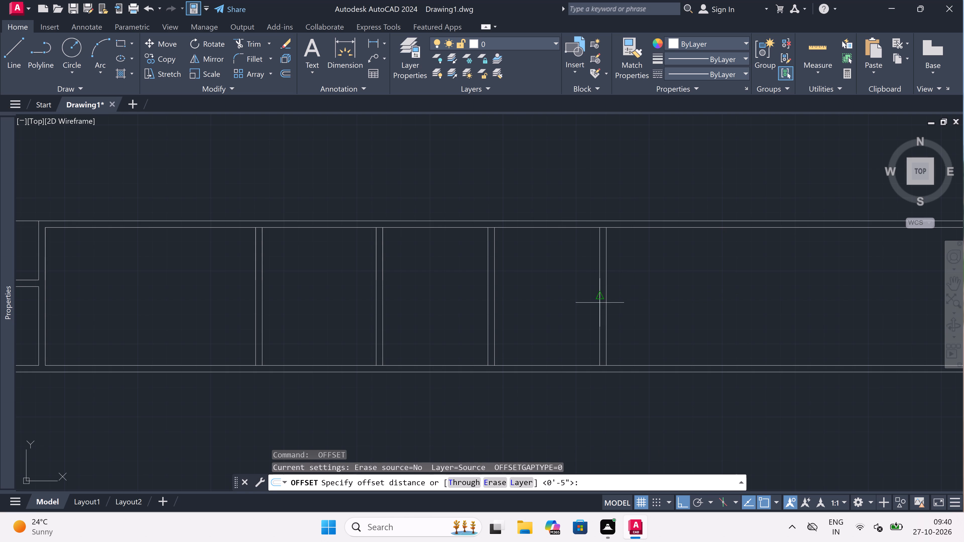
{"action": "left_click_drag", "start_coordinate": [605, 295], "coordinate": [617, 295]}
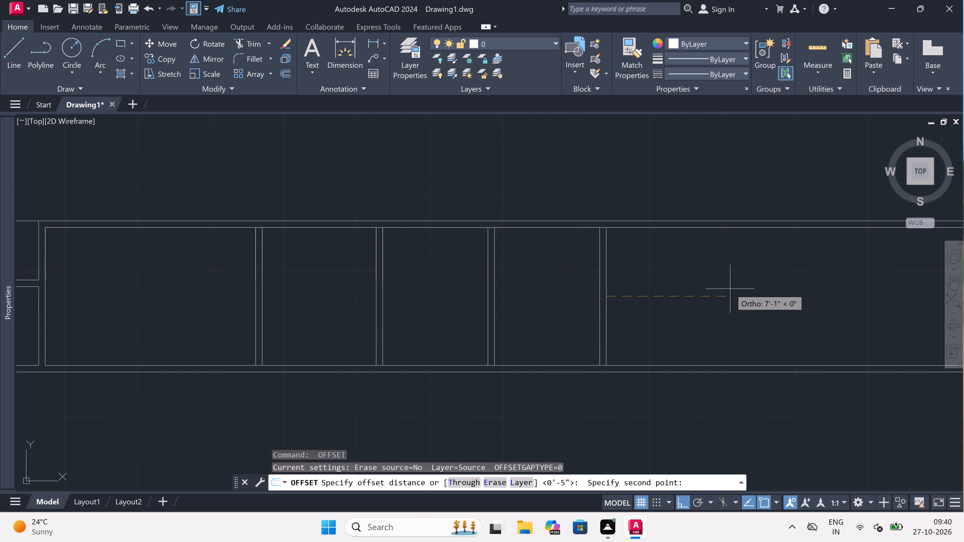
{"action": "type", "text": "6'6"}
{"action": "type", "text": "\""}
{"action": "key", "text": "space"}
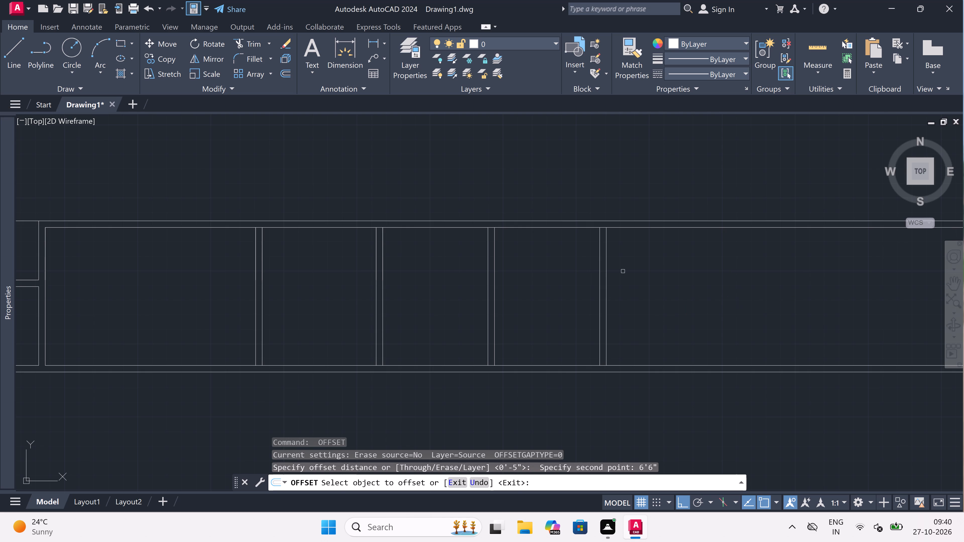
{"action": "left_click_drag", "start_coordinate": [607, 271], "coordinate": [619, 272]}
{"action": "left_click", "coordinate": [661, 279]}
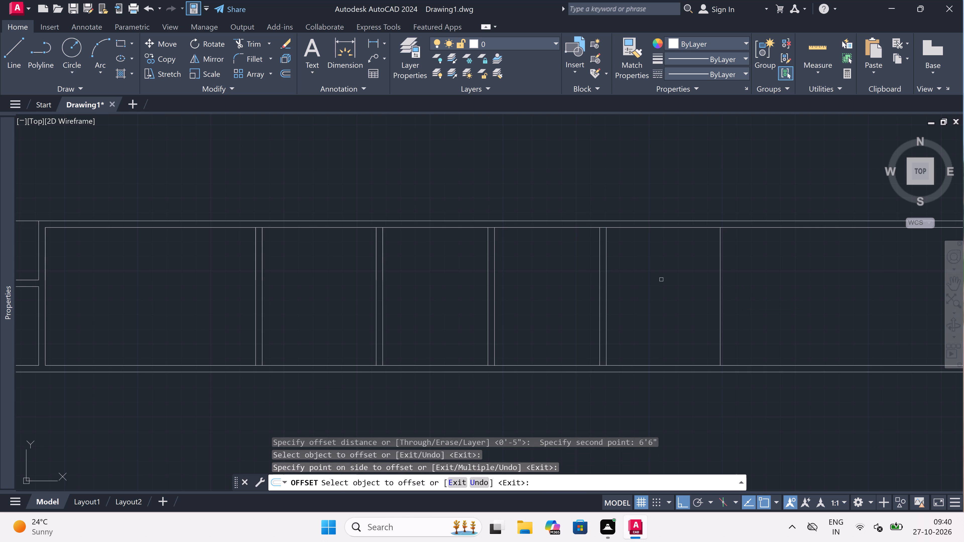
{"action": "key", "text": "Escape"}
Offset the new vertical line 4.5" to the right to form the sixth partition's thickness.
{"action": "key", "text": "space"}
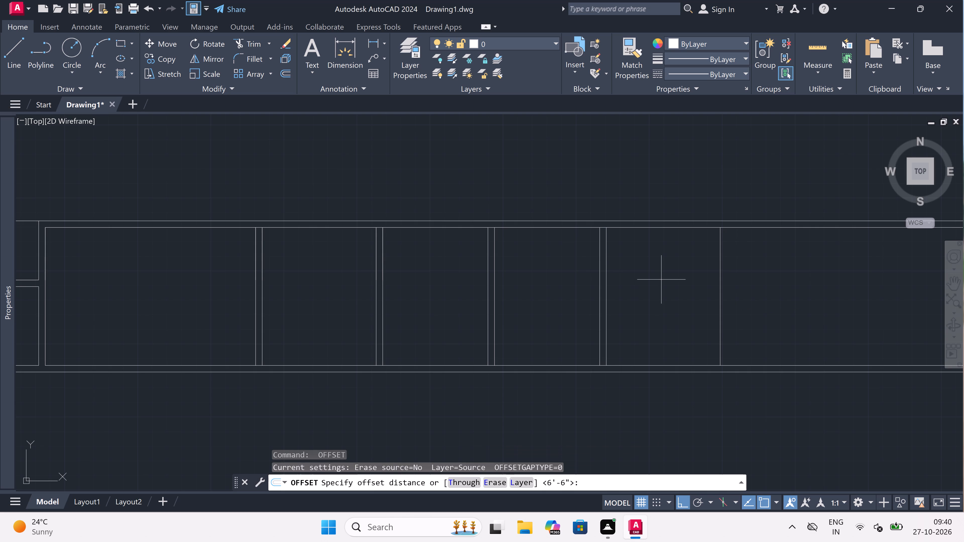
{"action": "scroll", "coordinate": [657, 274], "scroll_direction": "down", "scroll_amount": 2}
{"action": "scroll", "coordinate": [665, 274], "scroll_direction": "up", "scroll_amount": 2}
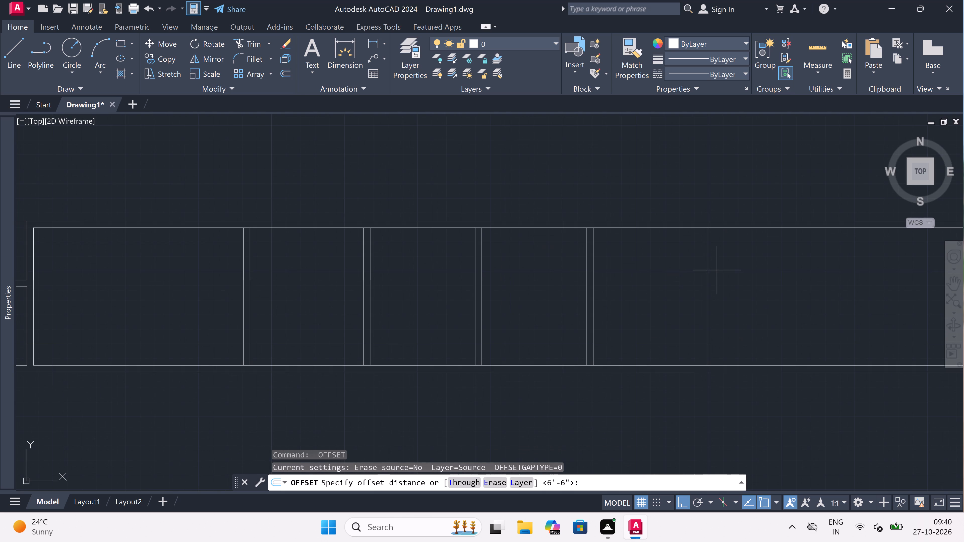
{"action": "scroll", "coordinate": [699, 270], "scroll_direction": "down", "scroll_amount": 1}
{"action": "scroll", "coordinate": [710, 268], "scroll_direction": "up", "scroll_amount": 1}
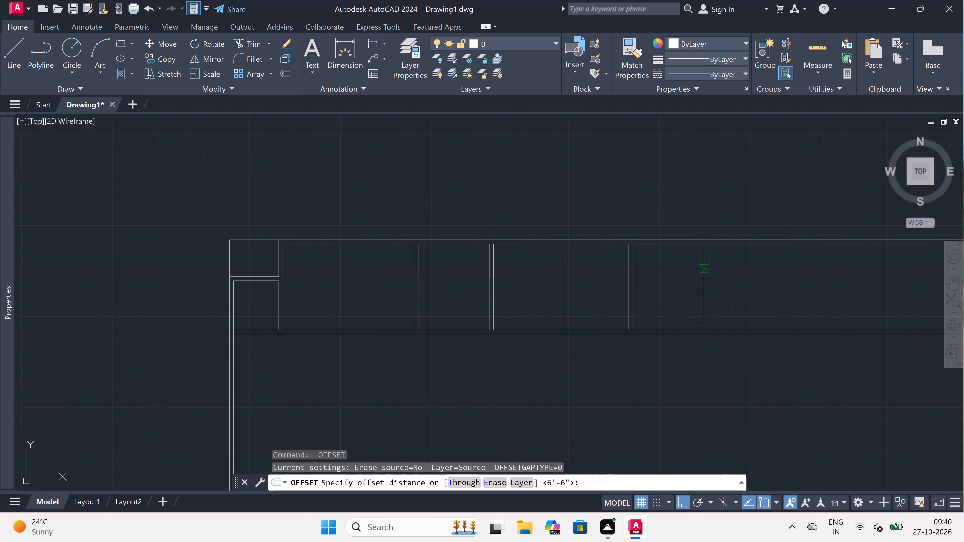
{"action": "left_click", "coordinate": [704, 270]}
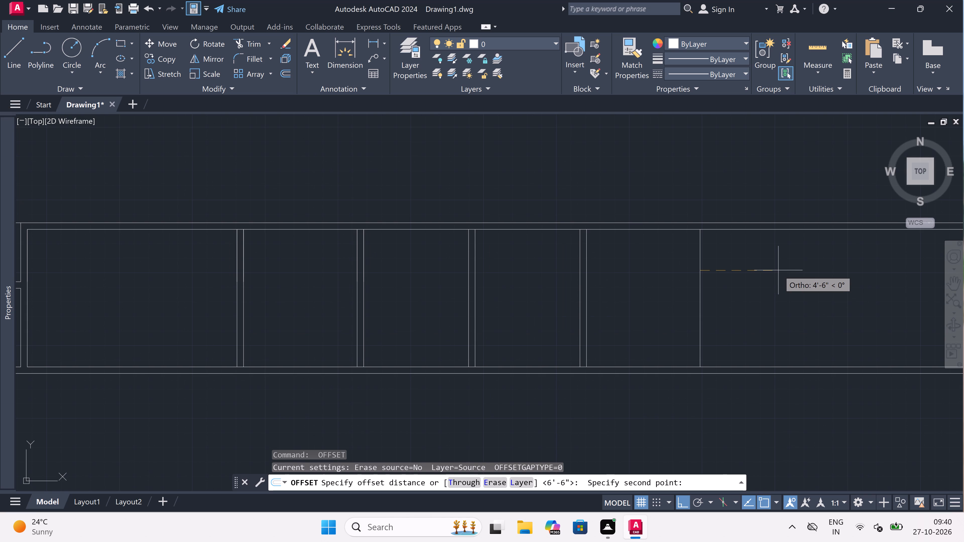
{"action": "type", "text": "4."}
{"action": "key", "text": "5"}
{"action": "type", "text": "\""}
{"action": "key", "text": "space"}
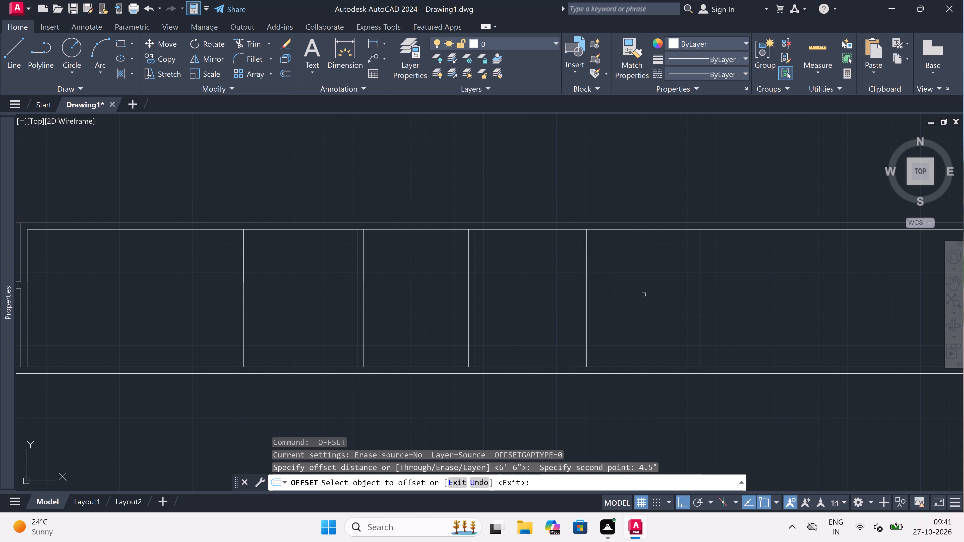
{"action": "left_click", "coordinate": [698, 286]}
{"action": "left_click", "coordinate": [735, 284]}
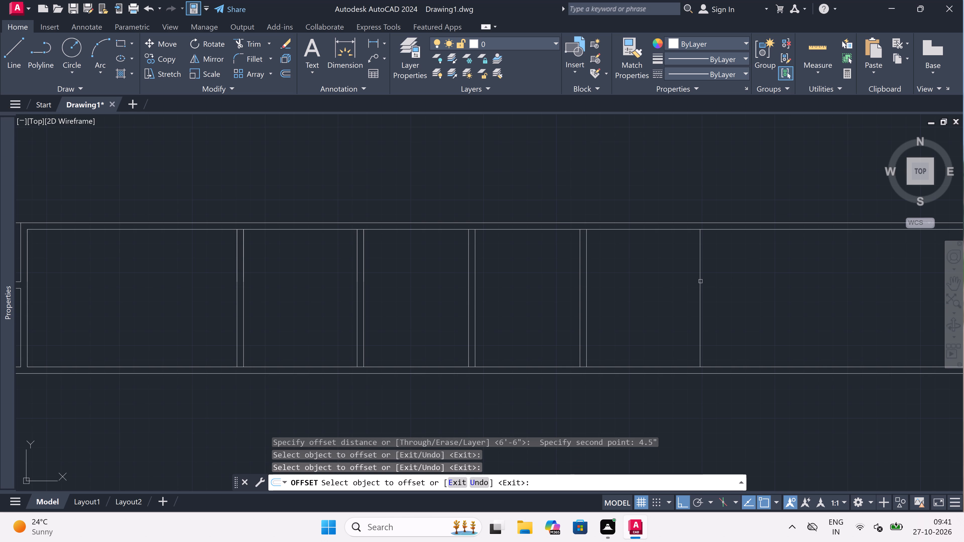
{"action": "left_click_drag", "start_coordinate": [700, 281], "coordinate": [704, 282]}
{"action": "left_click", "coordinate": [719, 283]}
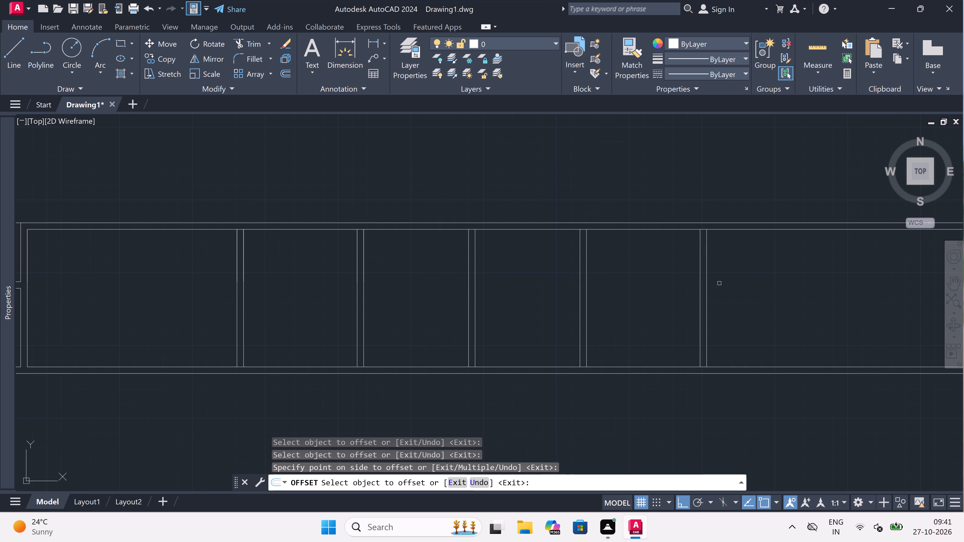
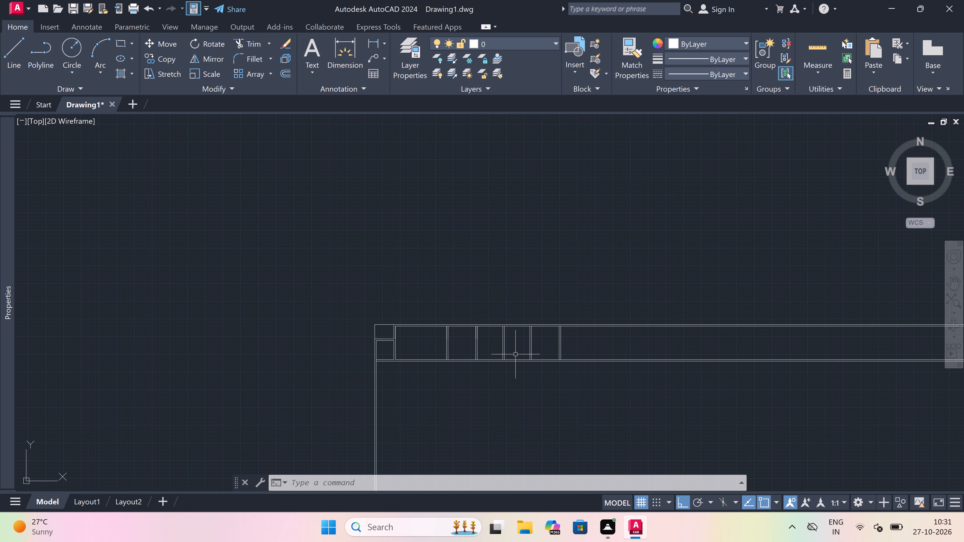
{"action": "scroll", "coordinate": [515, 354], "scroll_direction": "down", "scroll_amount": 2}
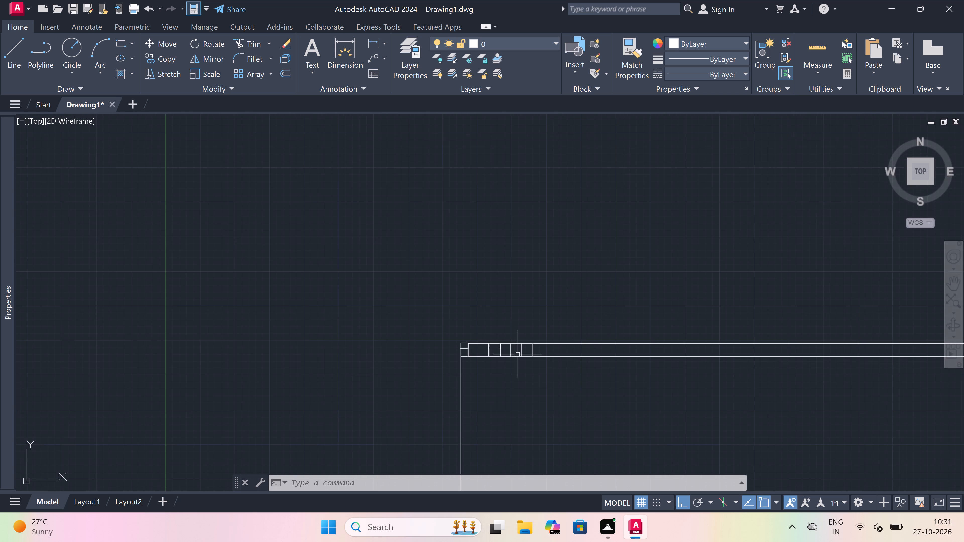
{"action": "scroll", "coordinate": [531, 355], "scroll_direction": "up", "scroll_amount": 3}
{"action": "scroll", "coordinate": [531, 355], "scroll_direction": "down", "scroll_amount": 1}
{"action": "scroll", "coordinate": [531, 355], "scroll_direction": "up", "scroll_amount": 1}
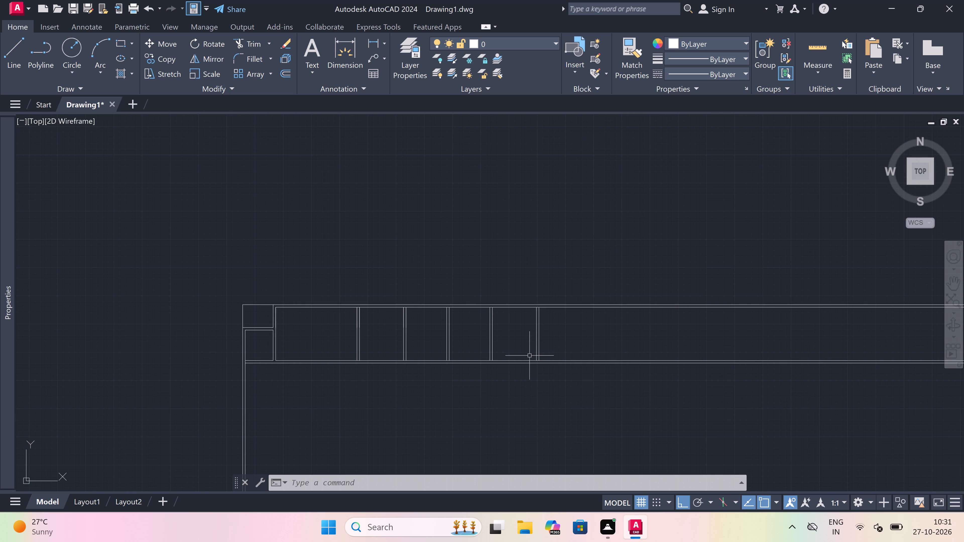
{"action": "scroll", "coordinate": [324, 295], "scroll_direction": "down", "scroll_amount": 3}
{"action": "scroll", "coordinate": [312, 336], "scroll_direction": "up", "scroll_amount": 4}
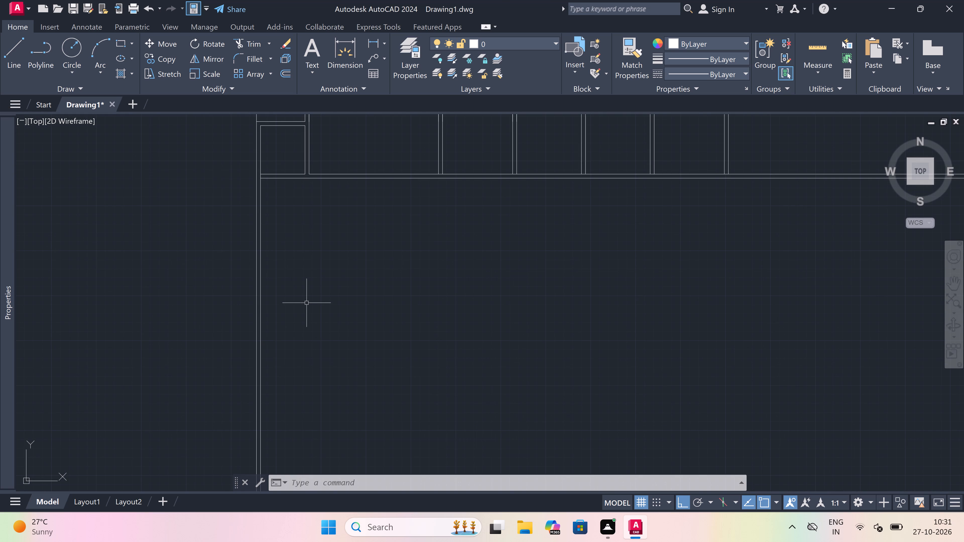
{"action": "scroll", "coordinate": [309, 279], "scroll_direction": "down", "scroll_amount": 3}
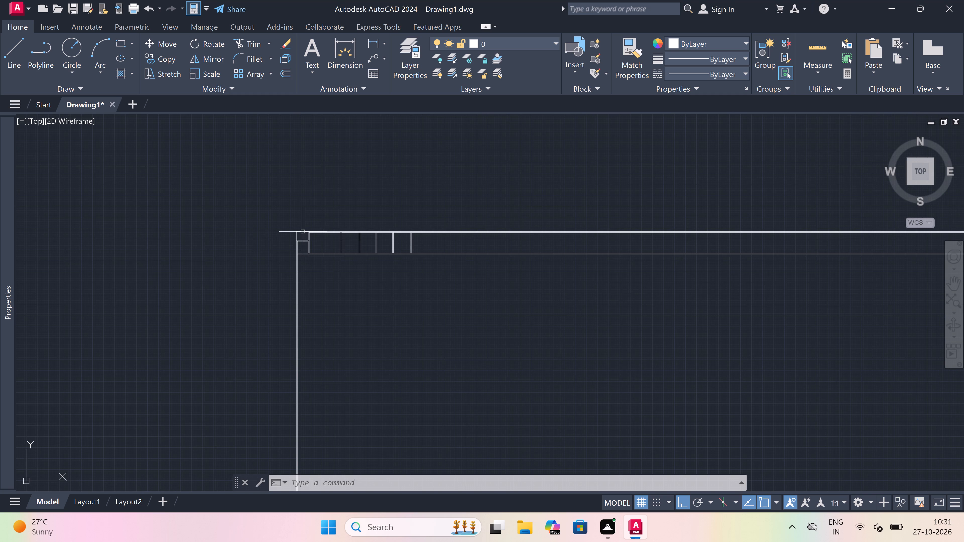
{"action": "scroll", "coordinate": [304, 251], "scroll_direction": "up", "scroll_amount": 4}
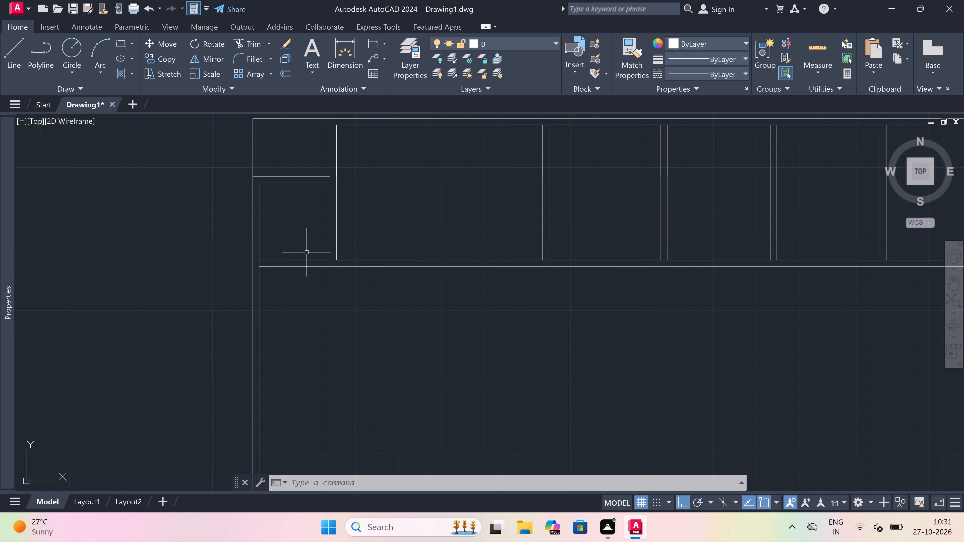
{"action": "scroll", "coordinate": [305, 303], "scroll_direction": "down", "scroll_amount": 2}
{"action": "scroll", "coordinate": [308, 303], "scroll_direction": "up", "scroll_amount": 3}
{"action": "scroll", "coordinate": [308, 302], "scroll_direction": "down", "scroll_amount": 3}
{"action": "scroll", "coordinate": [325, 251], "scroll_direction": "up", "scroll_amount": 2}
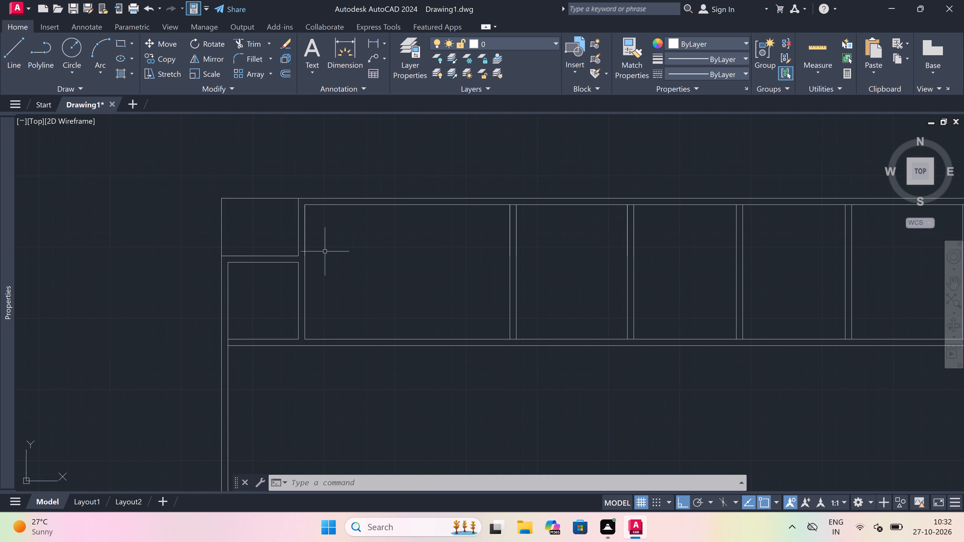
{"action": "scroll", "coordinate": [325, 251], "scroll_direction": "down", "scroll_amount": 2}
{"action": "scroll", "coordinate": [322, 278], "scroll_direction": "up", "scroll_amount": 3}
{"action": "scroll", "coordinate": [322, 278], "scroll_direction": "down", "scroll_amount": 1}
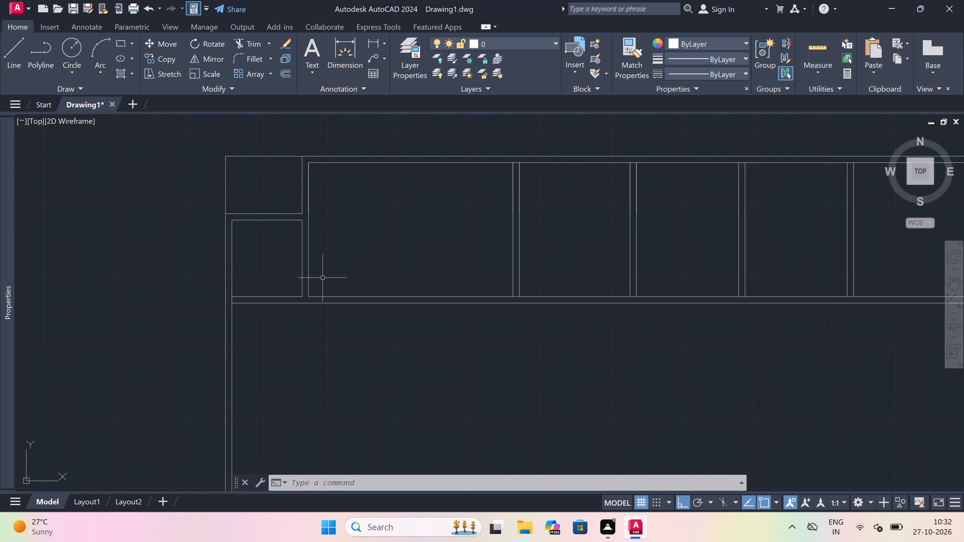
Offset the lower line of the horizontal wall beneath the partitioned rooms 16'6" downward.
{"action": "type", "text": "o"}
{"action": "key", "text": "space"}
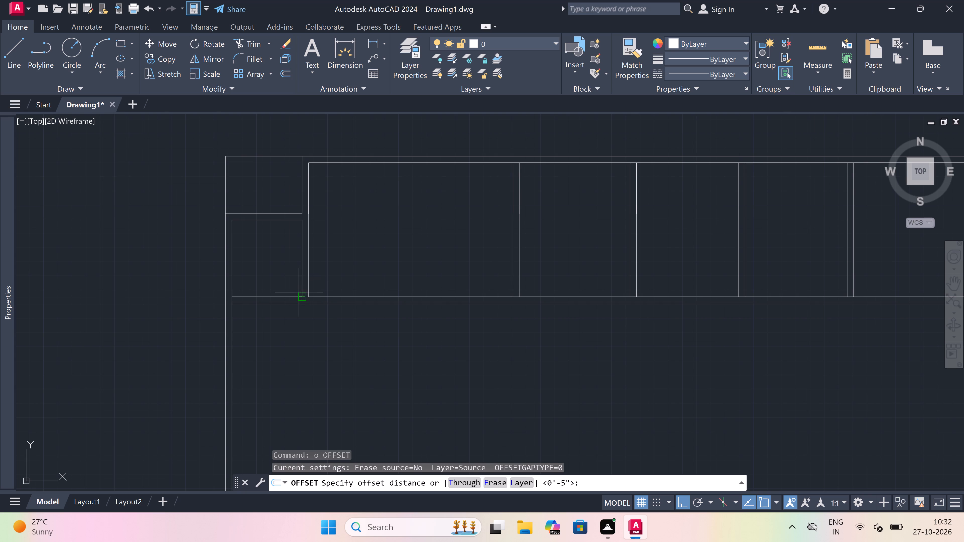
{"action": "scroll", "coordinate": [301, 331], "scroll_direction": "down", "scroll_amount": 2}
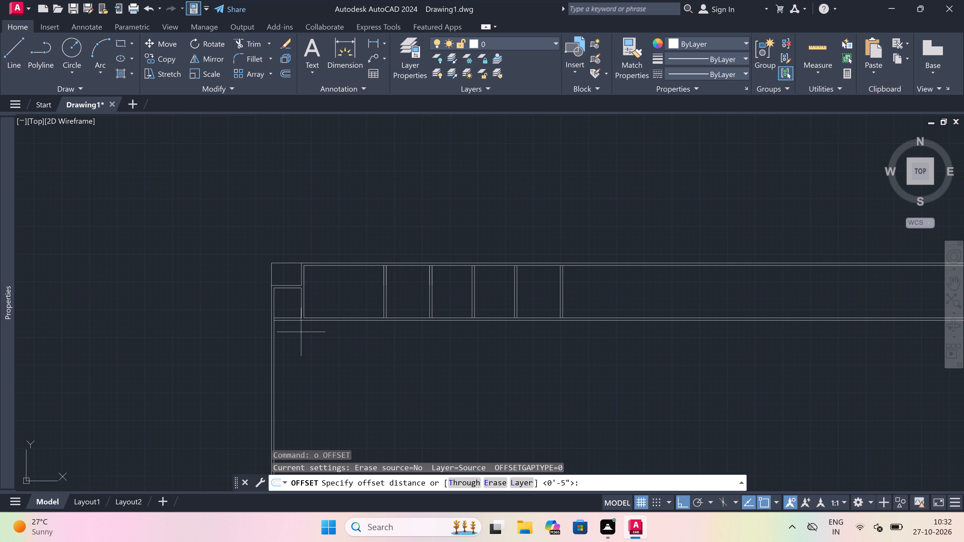
{"action": "scroll", "coordinate": [290, 347], "scroll_direction": "up", "scroll_amount": 1}
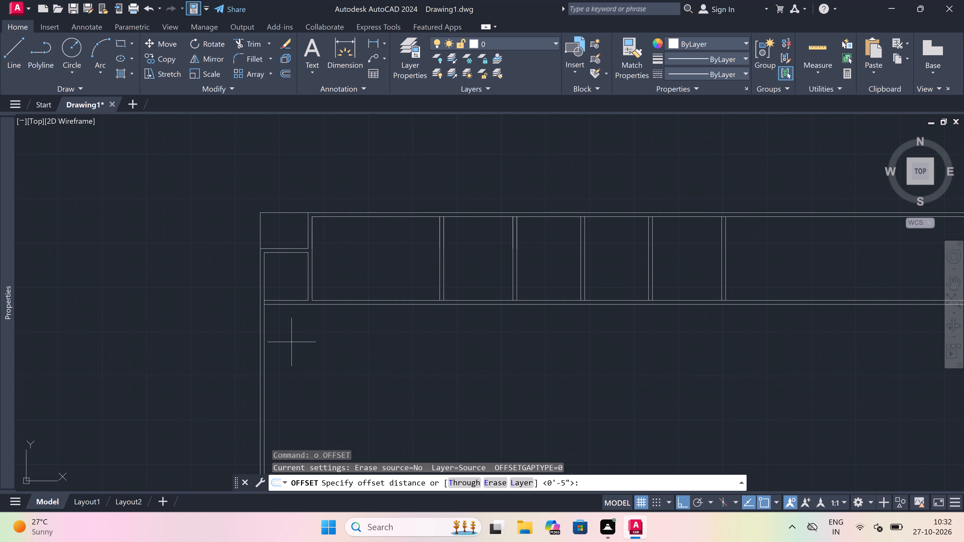
{"action": "left_click", "coordinate": [345, 304]}
{"action": "scroll", "coordinate": [336, 343], "scroll_direction": "up", "scroll_amount": 2}
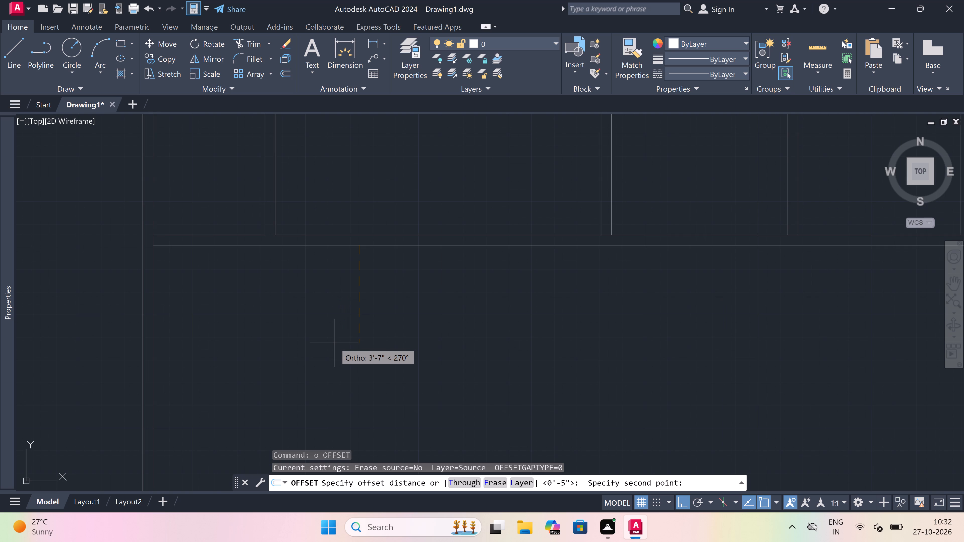
{"action": "type", "text": "15"}
{"action": "key", "text": "BackSpace"}
{"action": "type", "text": "6'6"}
{"action": "type", "text": "\""}
{"action": "key", "text": "space"}
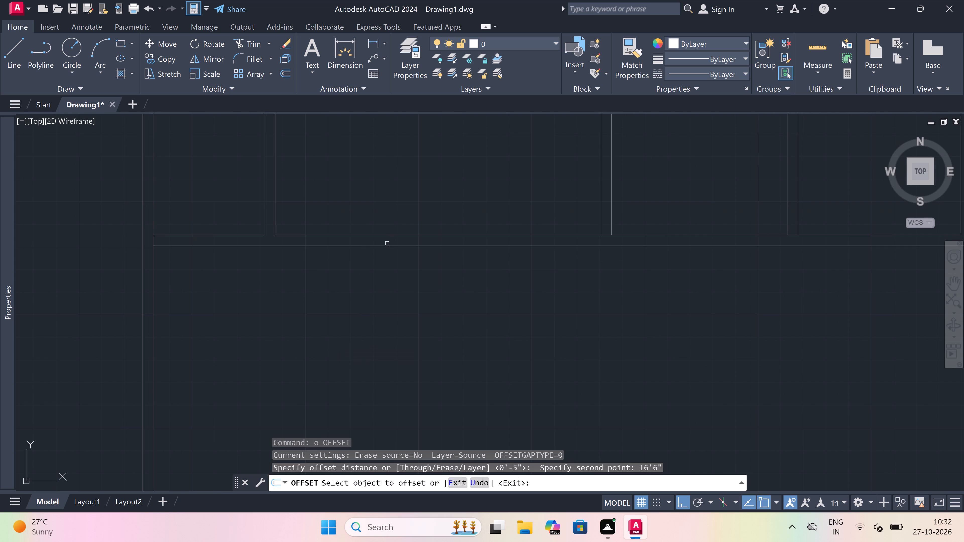
{"action": "scroll", "coordinate": [386, 246], "scroll_direction": "down", "scroll_amount": 2}
{"action": "left_click_drag", "start_coordinate": [386, 246], "coordinate": [387, 260]}
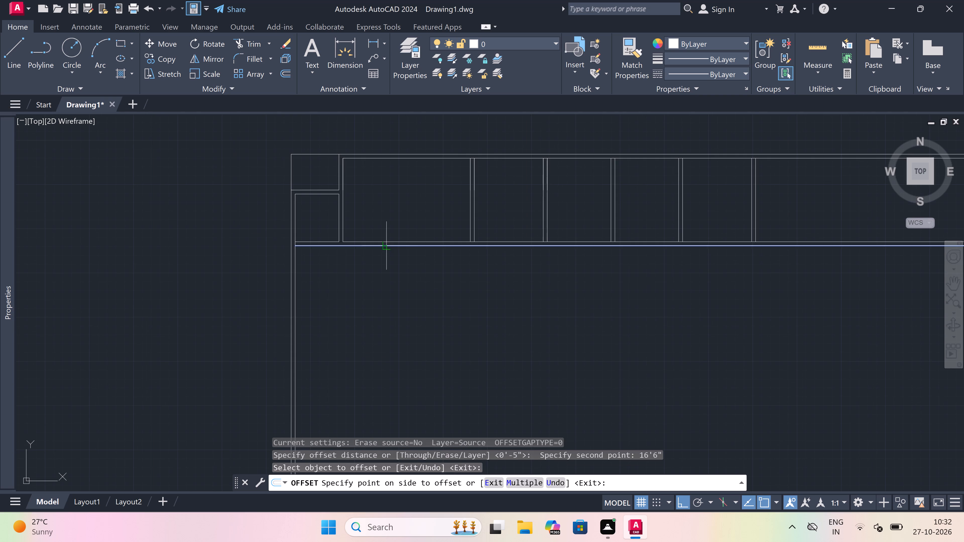
{"action": "left_click", "coordinate": [385, 303]}
{"action": "scroll", "coordinate": [386, 303], "scroll_direction": "down", "scroll_amount": 4}
{"action": "scroll", "coordinate": [383, 338], "scroll_direction": "up", "scroll_amount": 3}
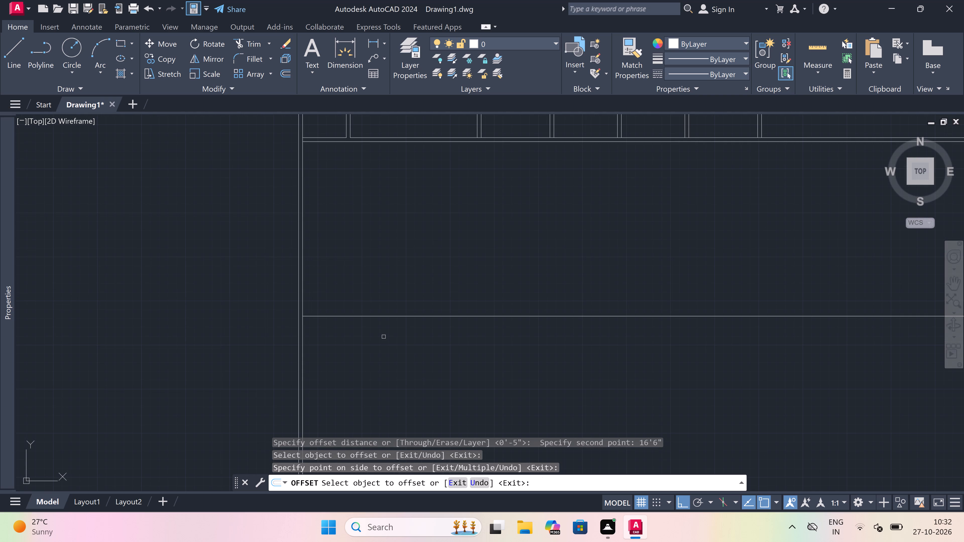
{"action": "key", "text": "Escape"}
Offset the new horizontal line 4.5" downward to form the second horizontal wall's thickness.
{"action": "key", "text": "space"}
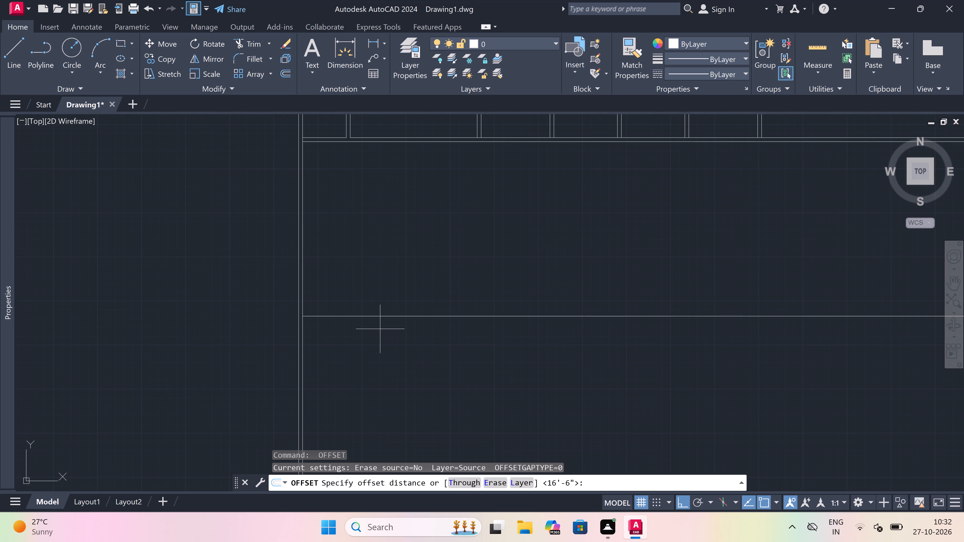
{"action": "left_click", "coordinate": [384, 313]}
{"action": "scroll", "coordinate": [389, 338], "scroll_direction": "up", "scroll_amount": 2}
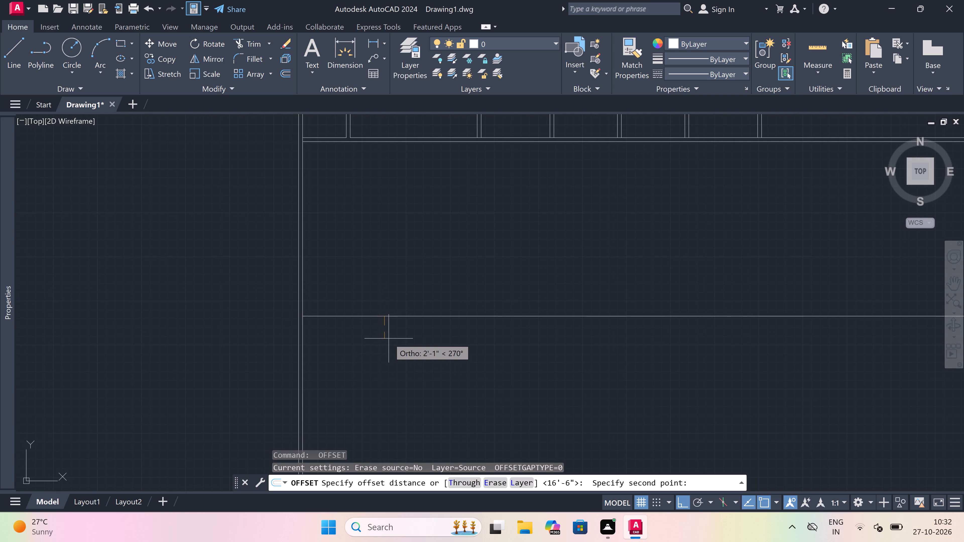
{"action": "key", "text": "4"}
{"action": "type", "text": ".5"}
{"action": "type", "text": "\""}
{"action": "key", "text": "space"}
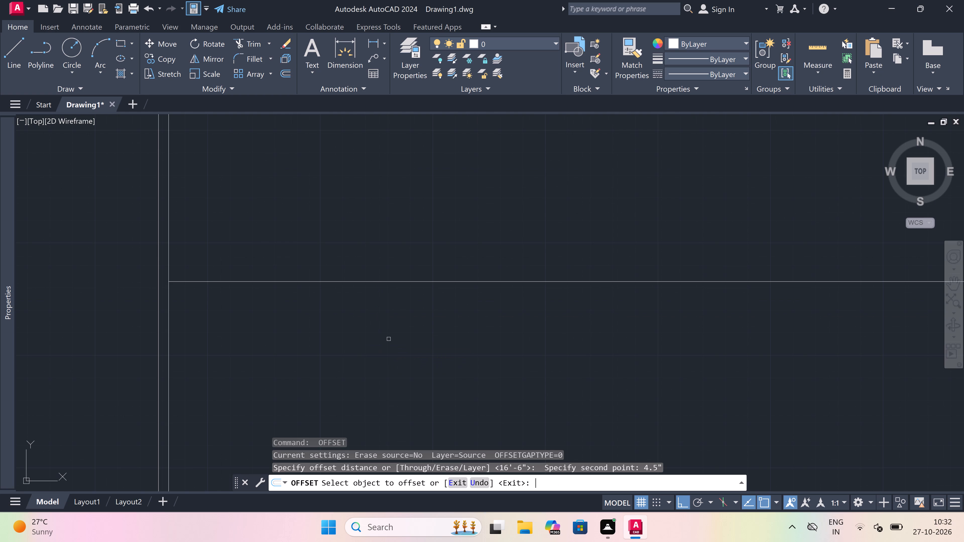
{"action": "left_click", "coordinate": [374, 282]}
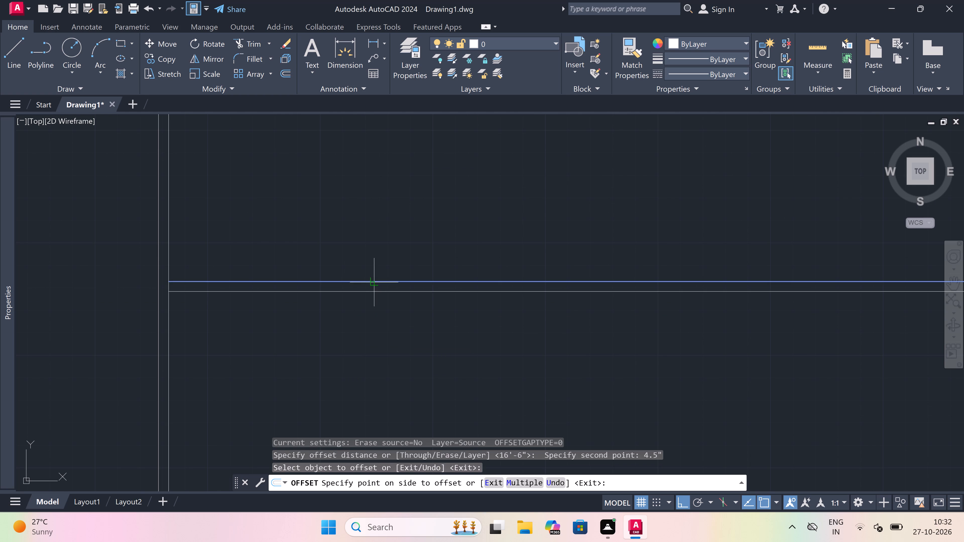
{"action": "left_click", "coordinate": [354, 320]}
{"action": "scroll", "coordinate": [347, 308], "scroll_direction": "down", "scroll_amount": 3}
{"action": "scroll", "coordinate": [341, 291], "scroll_direction": "up", "scroll_amount": 2}
{"action": "scroll", "coordinate": [341, 291], "scroll_direction": "down", "scroll_amount": 2}
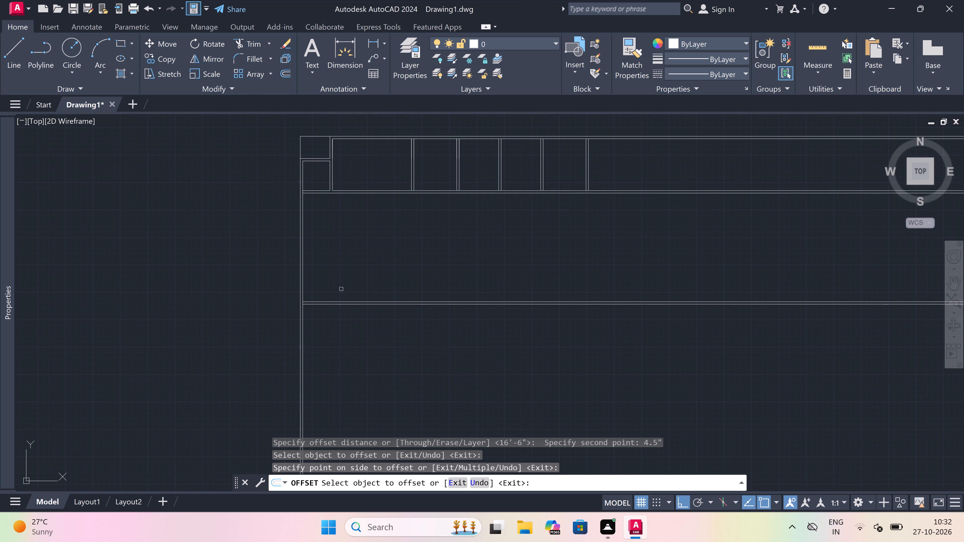
{"action": "key", "text": "Escape"}
Trim the left wall's inner line between the two lines of the horizontal wall beneath the partitioned rooms.
{"action": "key", "text": "t"}
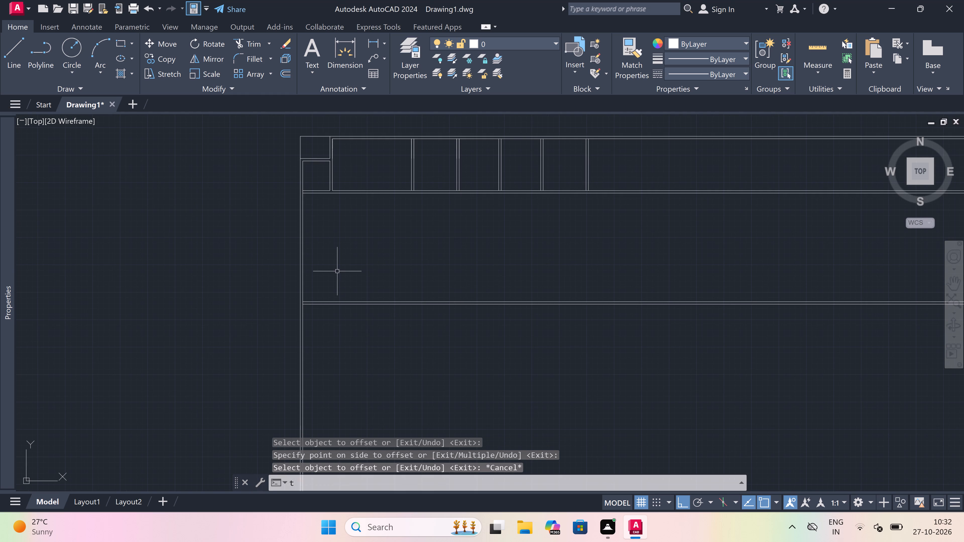
{"action": "type", "text": "r"}
{"action": "key", "text": "space"}
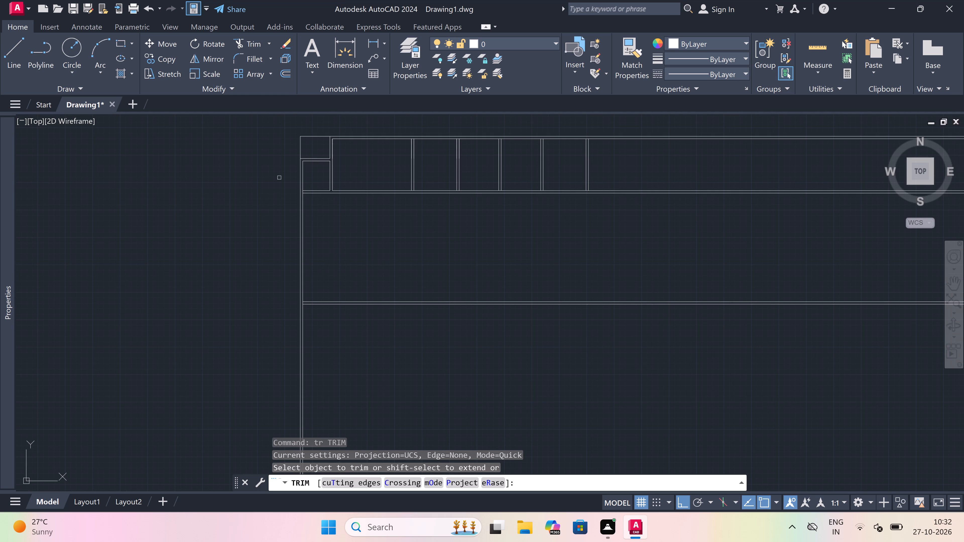
{"action": "scroll", "coordinate": [306, 183], "scroll_direction": "up", "scroll_amount": 3}
{"action": "scroll", "coordinate": [289, 215], "scroll_direction": "up", "scroll_amount": 2}
{"action": "left_click", "coordinate": [302, 224]}
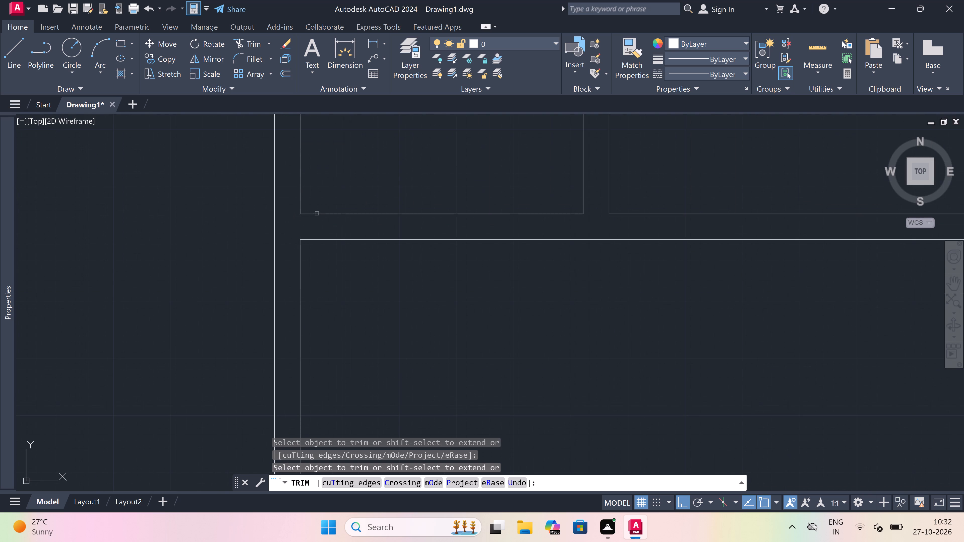
Trim the left wall's inner line between the two lines of the new lower horizontal wall.
{"action": "scroll", "coordinate": [345, 202], "scroll_direction": "down", "scroll_amount": 6}
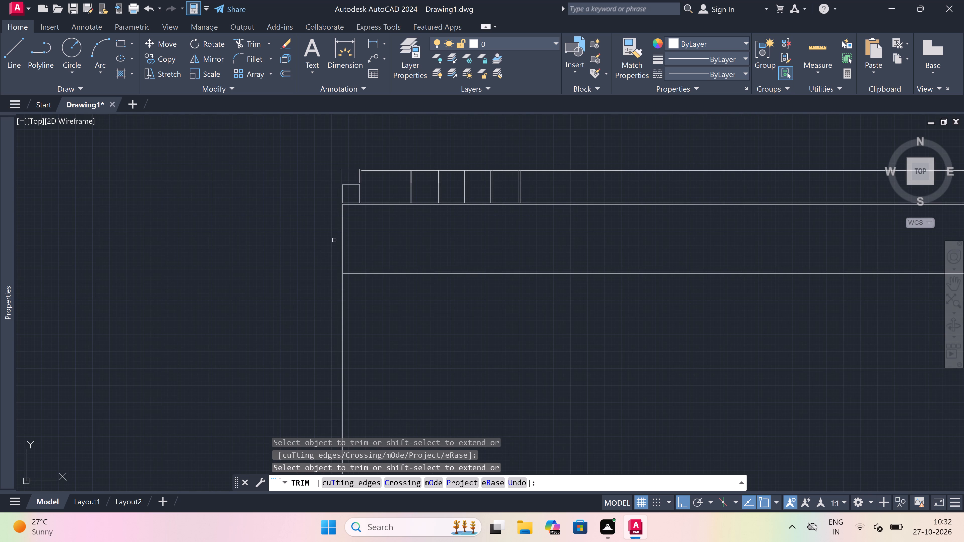
{"action": "scroll", "coordinate": [334, 240], "scroll_direction": "up", "scroll_amount": 3}
{"action": "scroll", "coordinate": [335, 242], "scroll_direction": "down", "scroll_amount": 4}
{"action": "scroll", "coordinate": [335, 268], "scroll_direction": "up", "scroll_amount": 1}
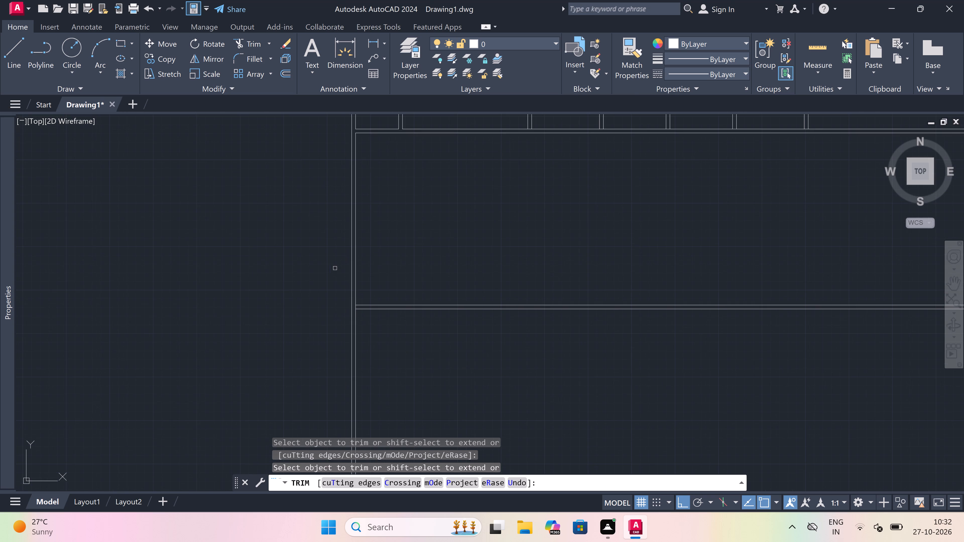
{"action": "scroll", "coordinate": [355, 304], "scroll_direction": "up", "scroll_amount": 4}
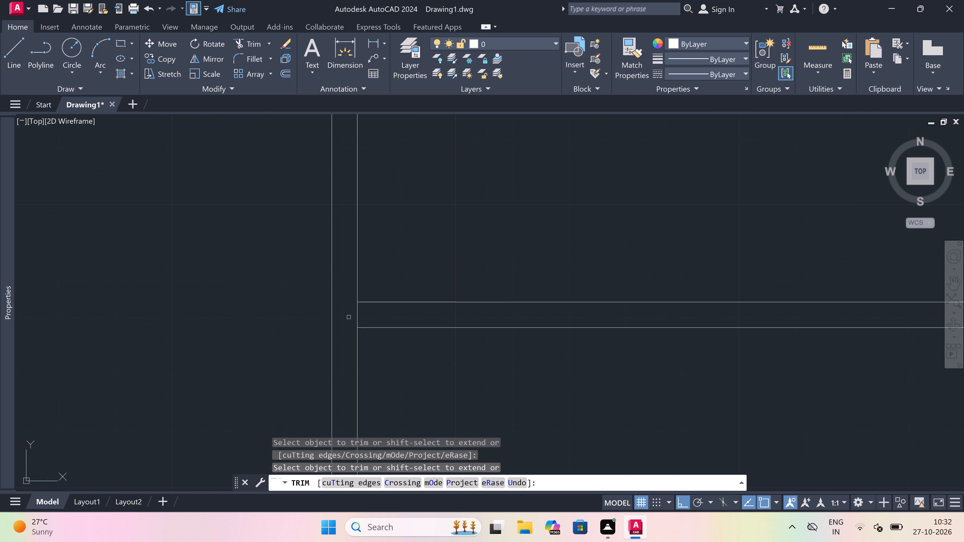
{"action": "left_click", "coordinate": [353, 310]}
{"action": "left_click", "coordinate": [367, 309]}
{"action": "scroll", "coordinate": [339, 301], "scroll_direction": "down", "scroll_amount": 4}
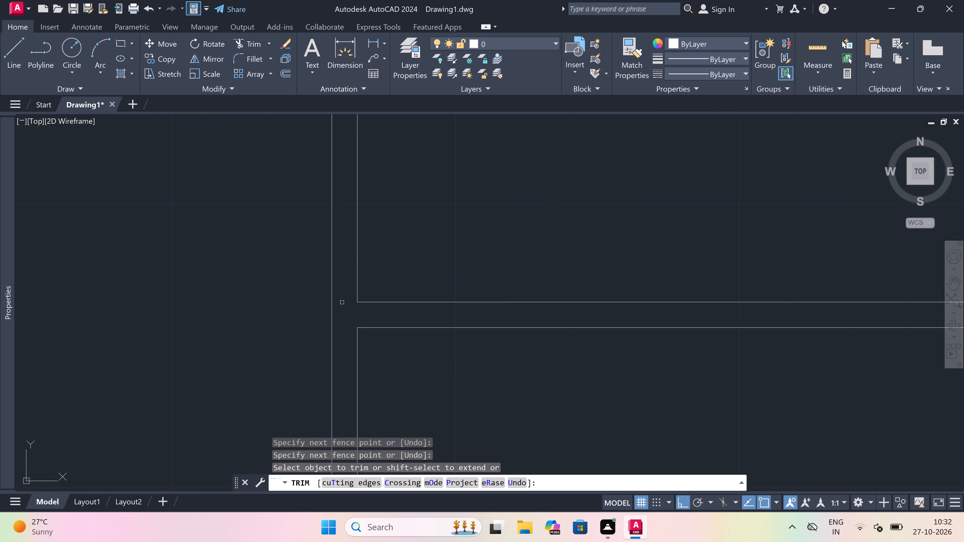
{"action": "scroll", "coordinate": [339, 301], "scroll_direction": "down", "scroll_amount": 1}
{"action": "scroll", "coordinate": [383, 274], "scroll_direction": "down", "scroll_amount": 4}
{"action": "scroll", "coordinate": [426, 241], "scroll_direction": "up", "scroll_amount": 2}
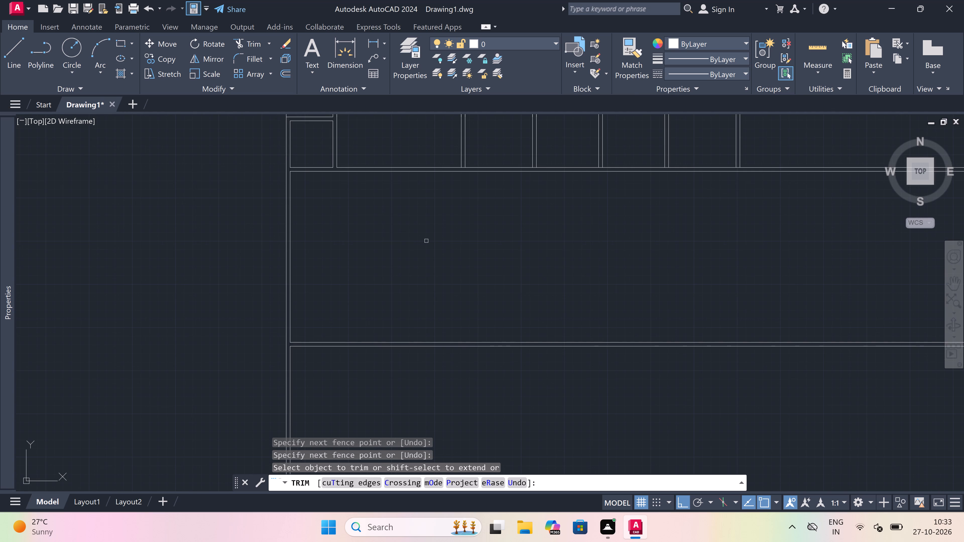
{"action": "key", "text": "Escape"}
Offset the left wall's inner line 5'7" into the second row of rooms, between the two horizontal walls.
{"action": "type", "text": "o"}
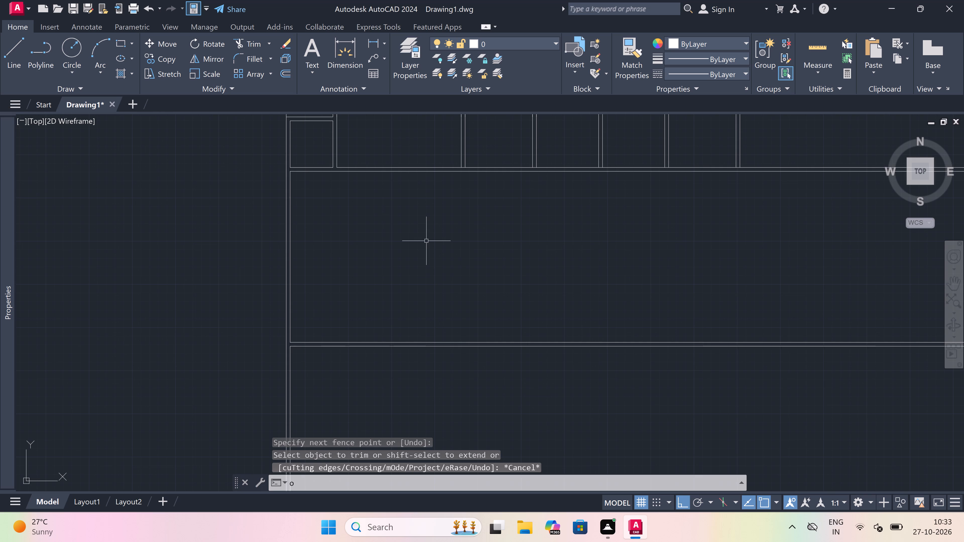
{"action": "key", "text": "space"}
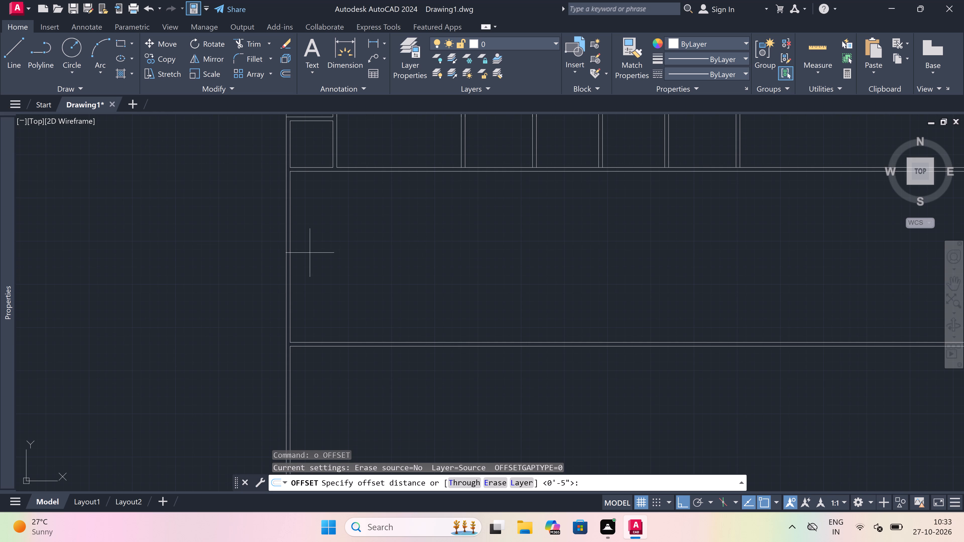
{"action": "left_click_drag", "start_coordinate": [295, 254], "coordinate": [308, 254]}
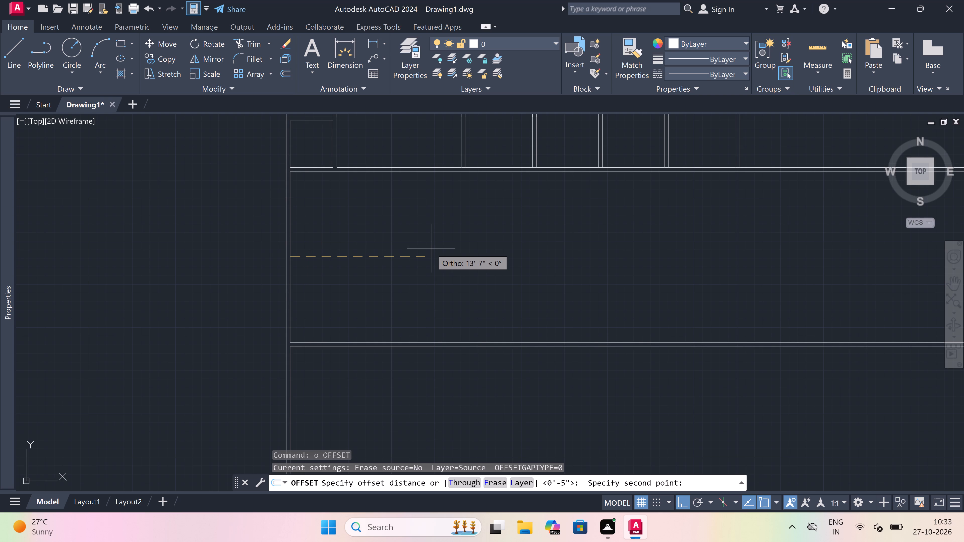
{"action": "type", "text": "5'7\""}
{"action": "key", "text": "space"}
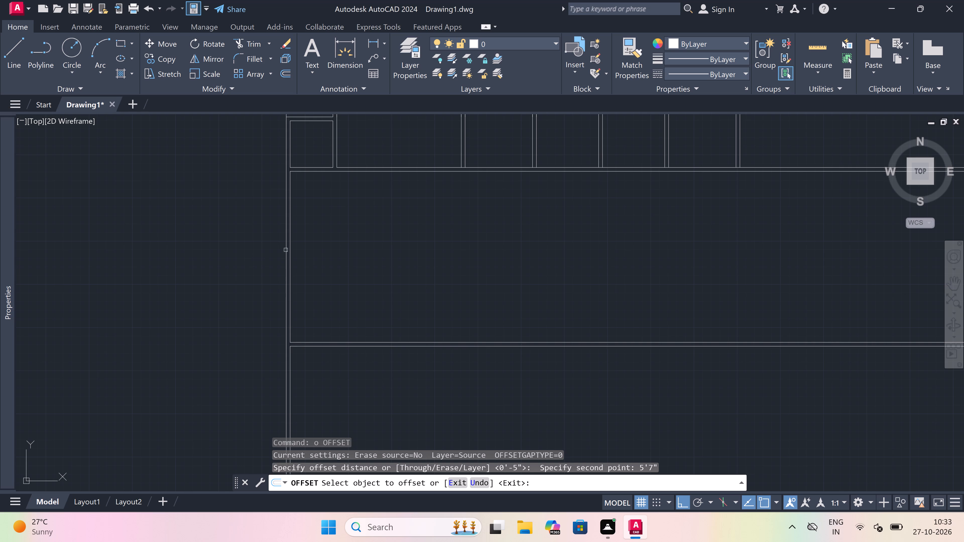
{"action": "left_click_drag", "start_coordinate": [291, 247], "coordinate": [295, 247]}
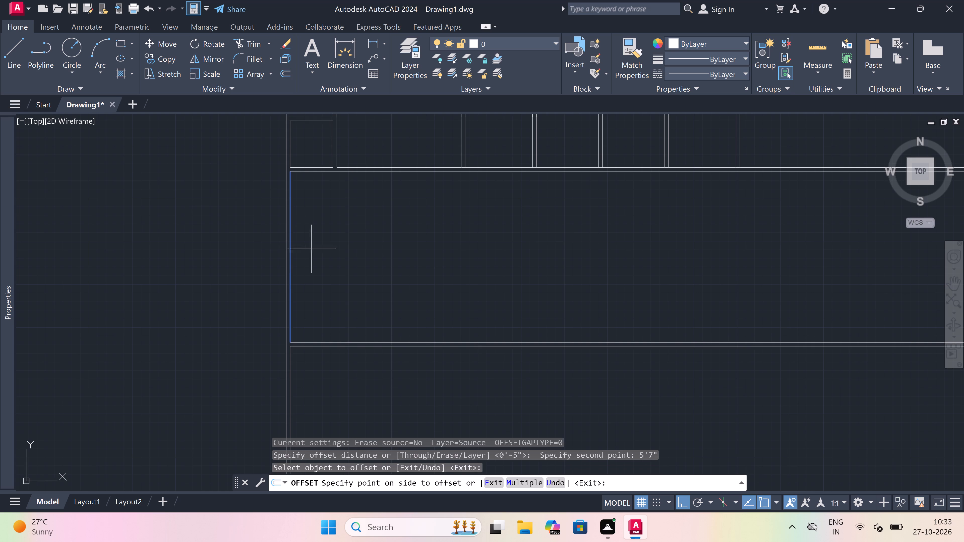
{"action": "left_click", "coordinate": [418, 266]}
{"action": "key", "text": "Escape"}
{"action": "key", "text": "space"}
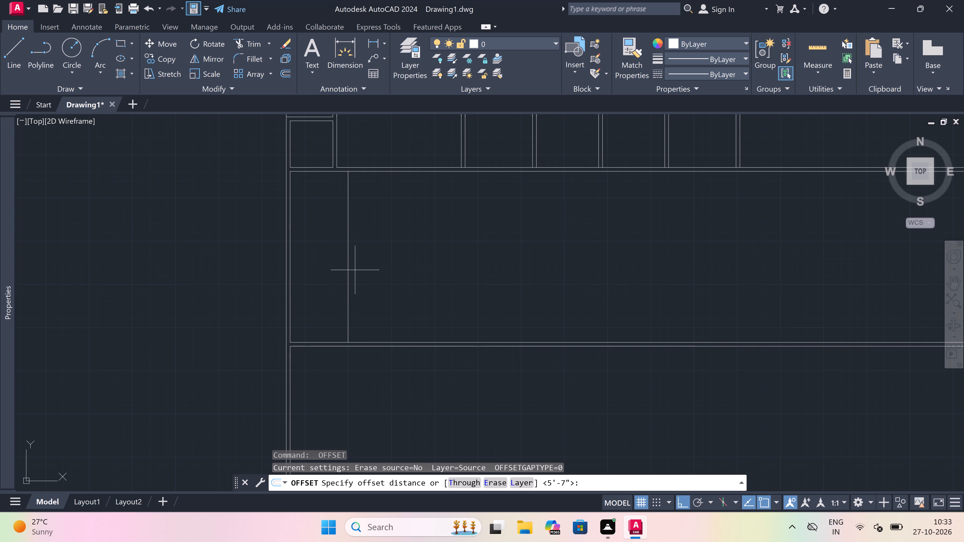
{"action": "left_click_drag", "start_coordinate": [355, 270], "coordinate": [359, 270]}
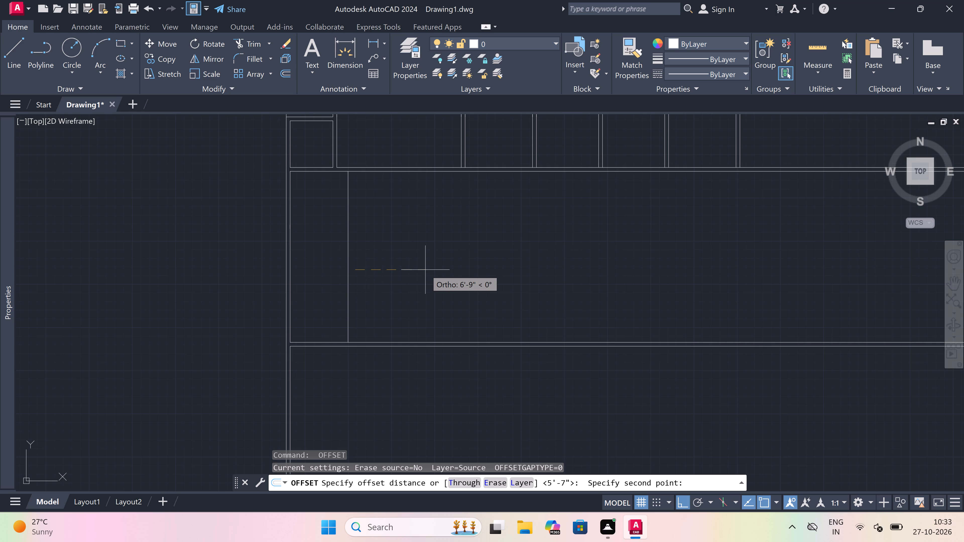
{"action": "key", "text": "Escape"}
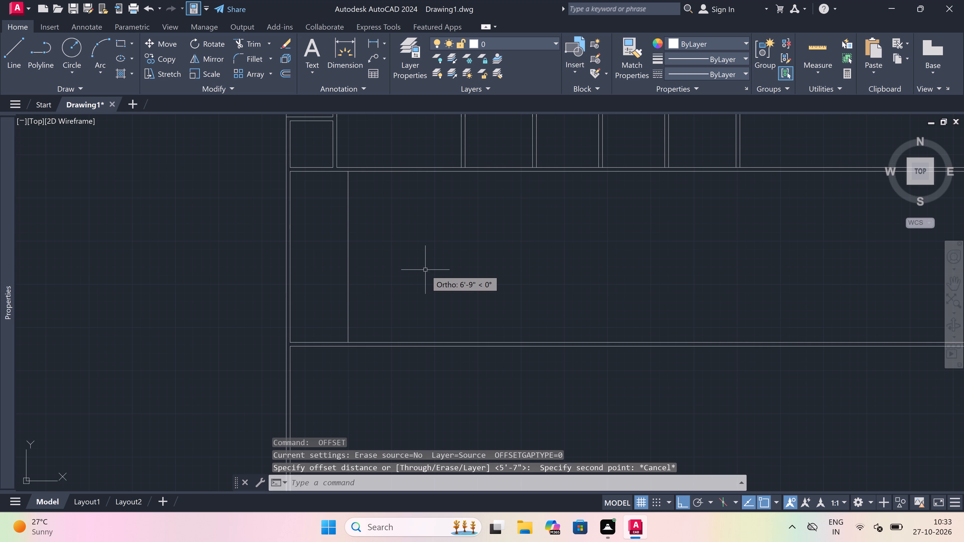
Offset the new vertical partition line 4.5" away from the left wall to form the partition's thickness.
{"action": "key", "text": "space"}
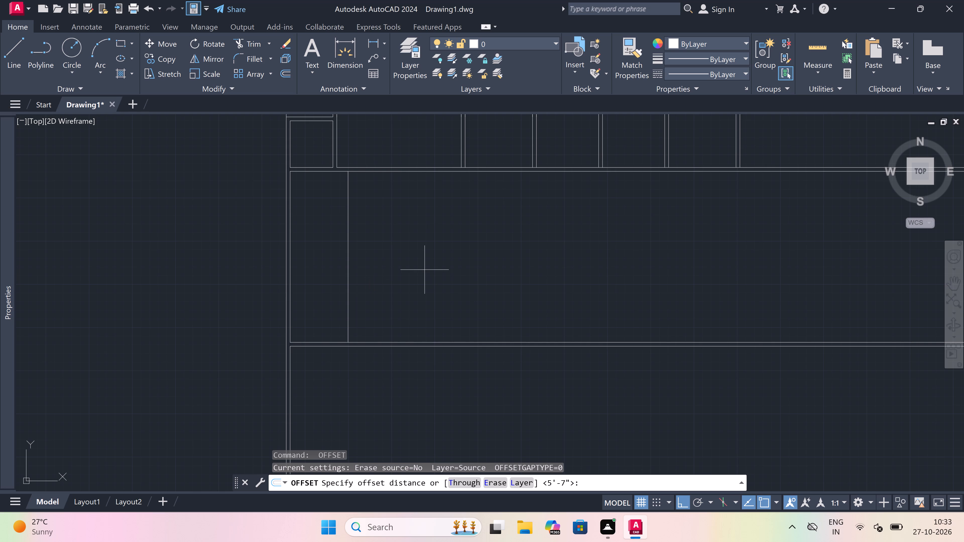
{"action": "scroll", "coordinate": [373, 248], "scroll_direction": "up", "scroll_amount": 2}
{"action": "scroll", "coordinate": [313, 259], "scroll_direction": "down", "scroll_amount": 1}
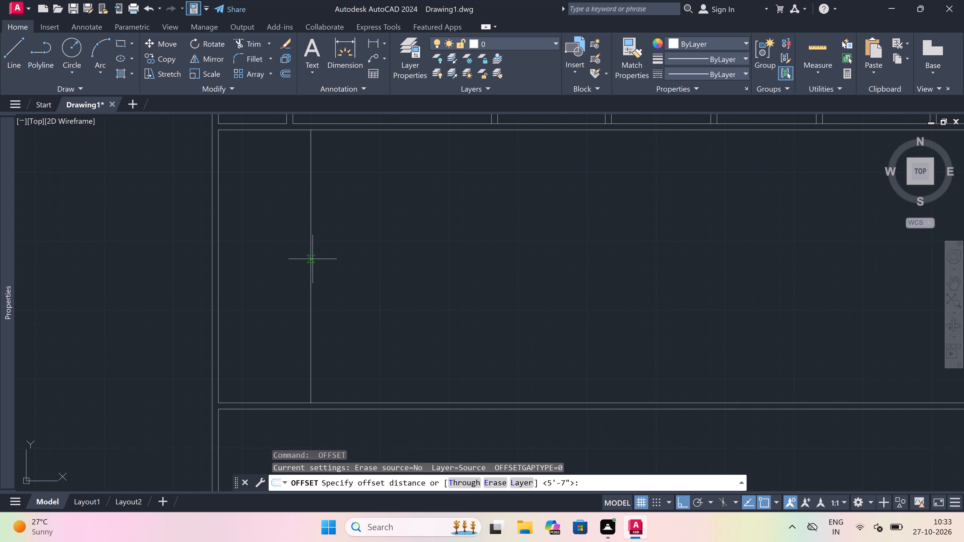
{"action": "left_click_drag", "start_coordinate": [312, 259], "coordinate": [316, 257]}
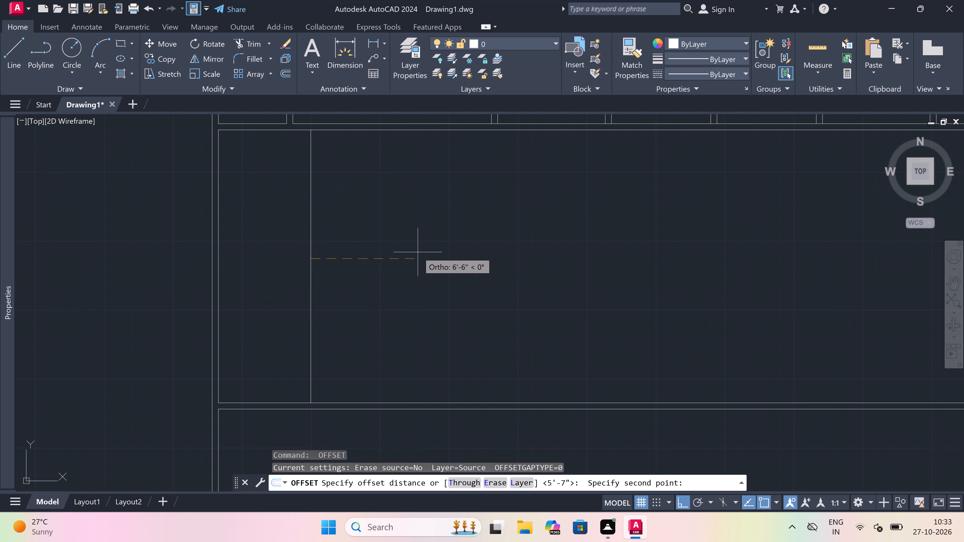
{"action": "type", "text": "4.5"}
{"action": "type", "text": "\""}
{"action": "key", "text": "space"}
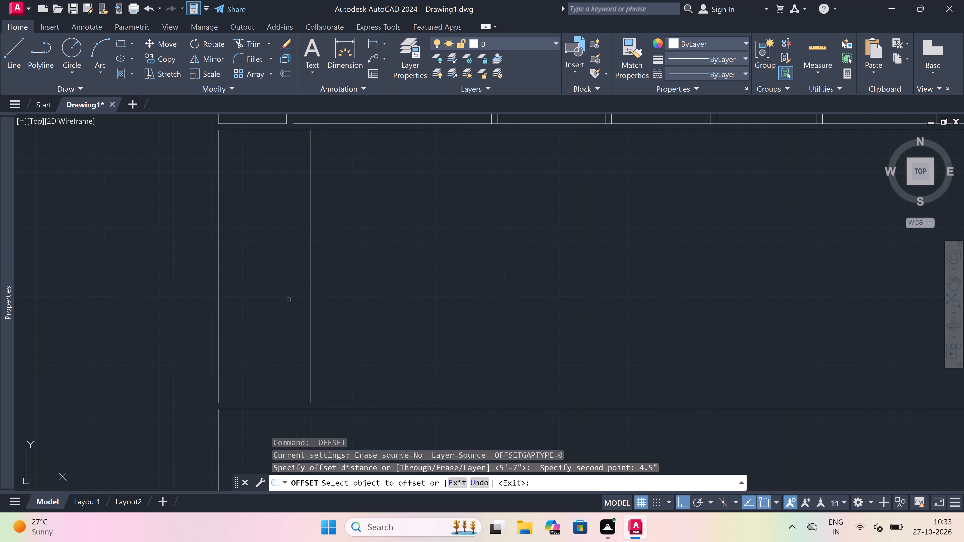
{"action": "left_click_drag", "start_coordinate": [309, 290], "coordinate": [316, 290]}
{"action": "left_click", "coordinate": [361, 294]}
{"action": "scroll", "coordinate": [363, 294], "scroll_direction": "down", "scroll_amount": 2}
{"action": "scroll", "coordinate": [345, 307], "scroll_direction": "up", "scroll_amount": 2}
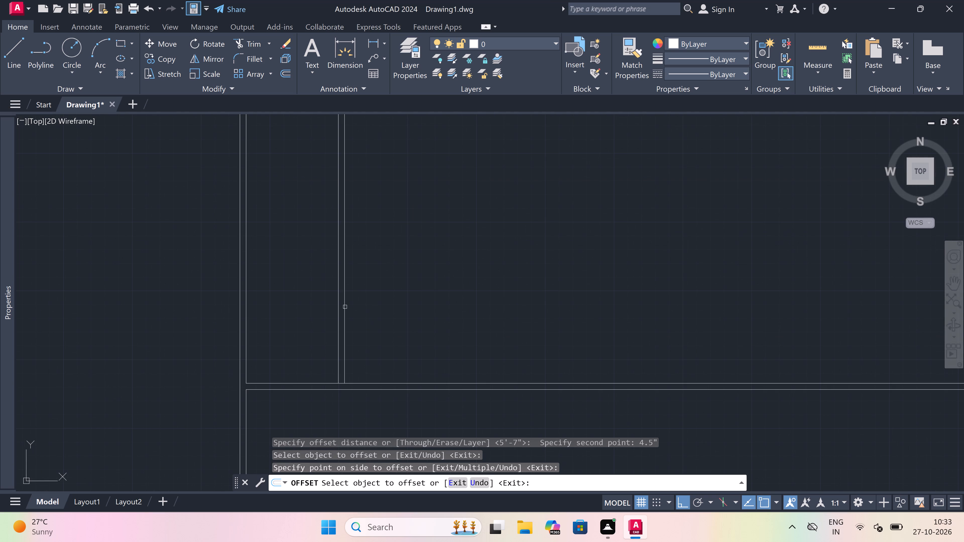
{"action": "key", "text": "Escape"}
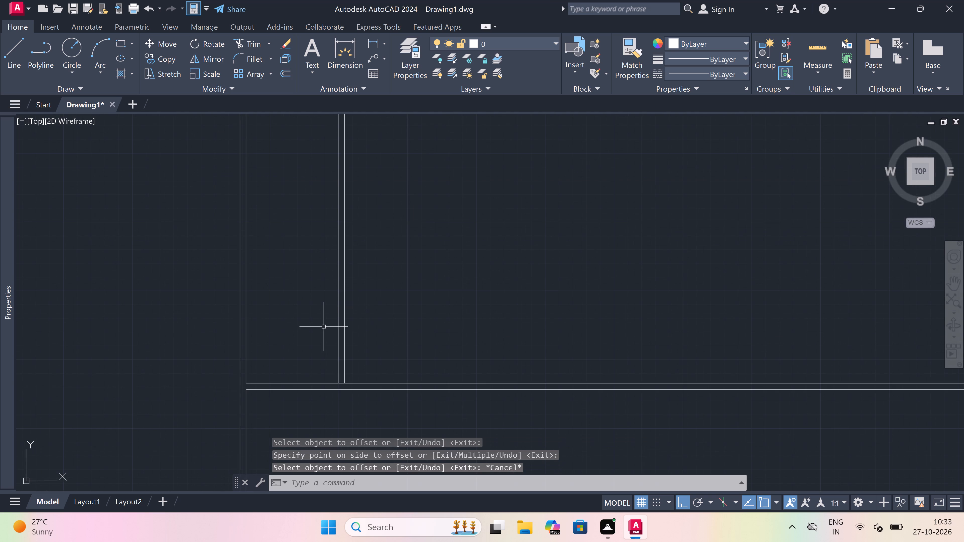
Offset the upper line of the lower horizontal wall 6' upward into the second row of rooms.
{"action": "key", "text": "space"}
{"action": "left_click_drag", "start_coordinate": [297, 379], "coordinate": [300, 335]}
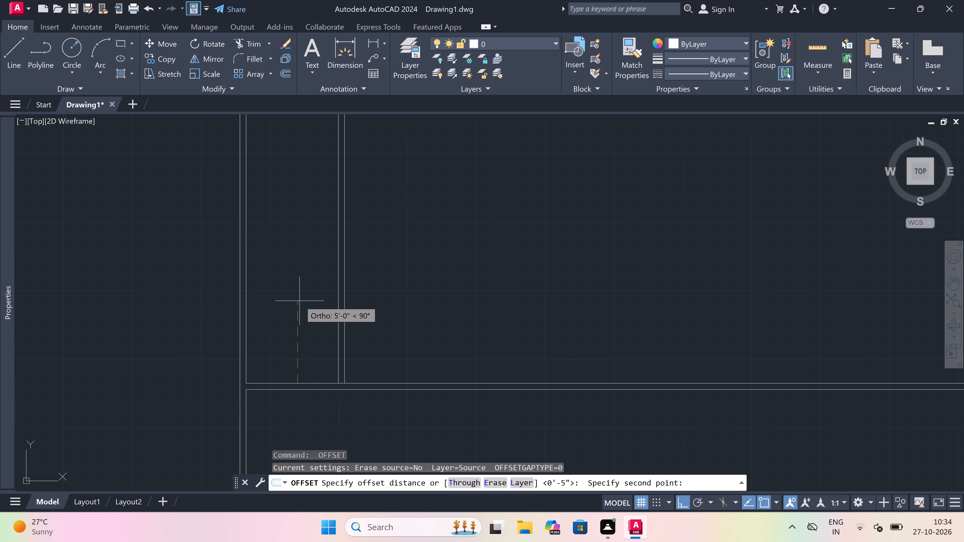
{"action": "scroll", "coordinate": [299, 302], "scroll_direction": "down", "scroll_amount": 1}
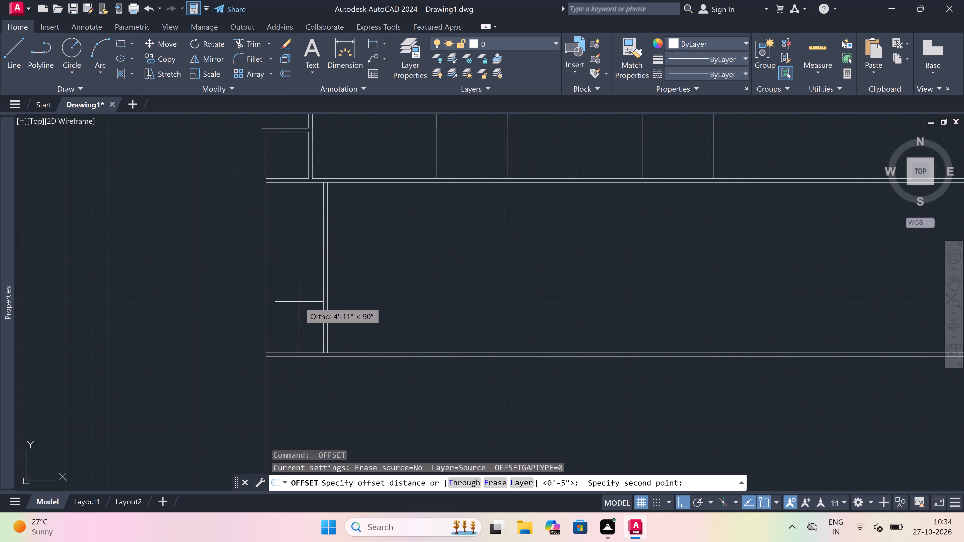
{"action": "scroll", "coordinate": [299, 301], "scroll_direction": "up", "scroll_amount": 1}
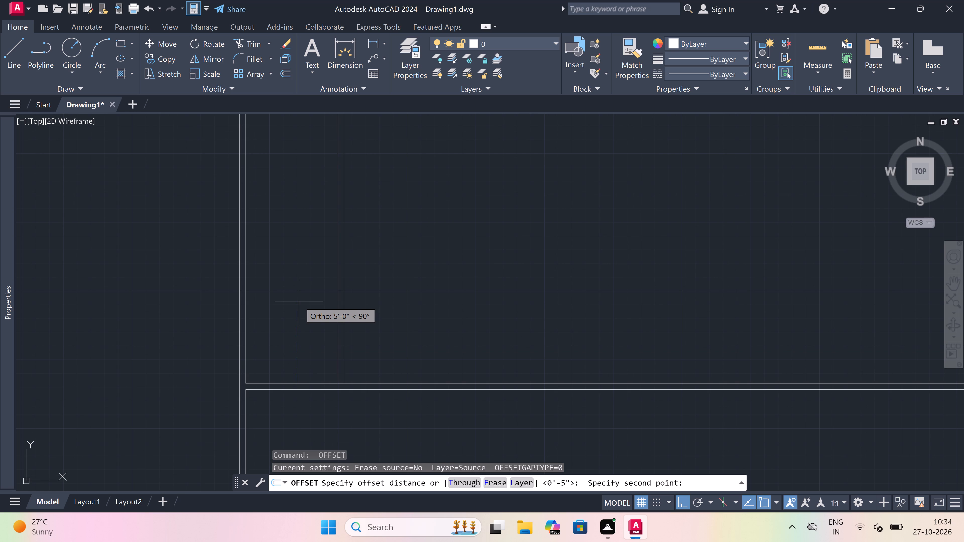
{"action": "scroll", "coordinate": [298, 302], "scroll_direction": "up", "scroll_amount": 1}
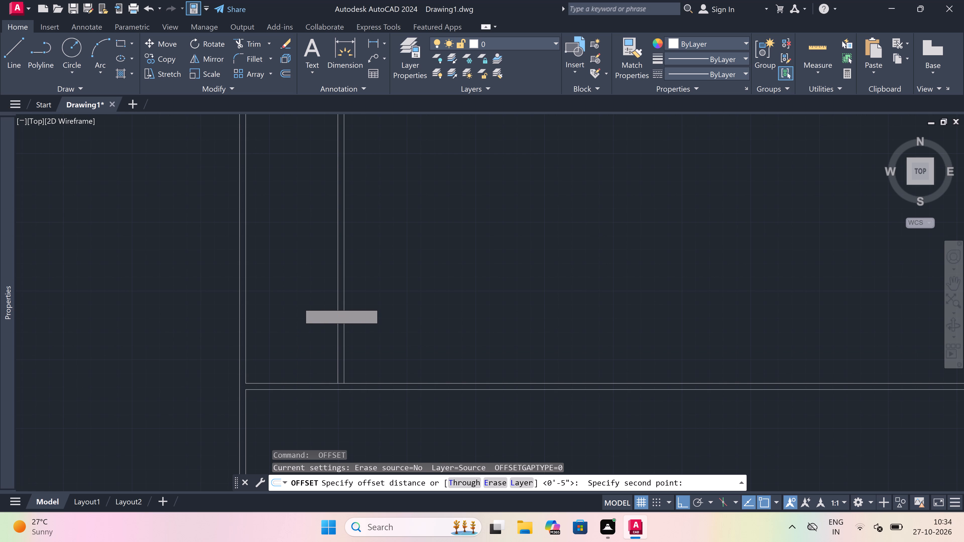
{"action": "scroll", "coordinate": [298, 302], "scroll_direction": "down", "scroll_amount": 2}
{"action": "scroll", "coordinate": [278, 335], "scroll_direction": "up", "scroll_amount": 2}
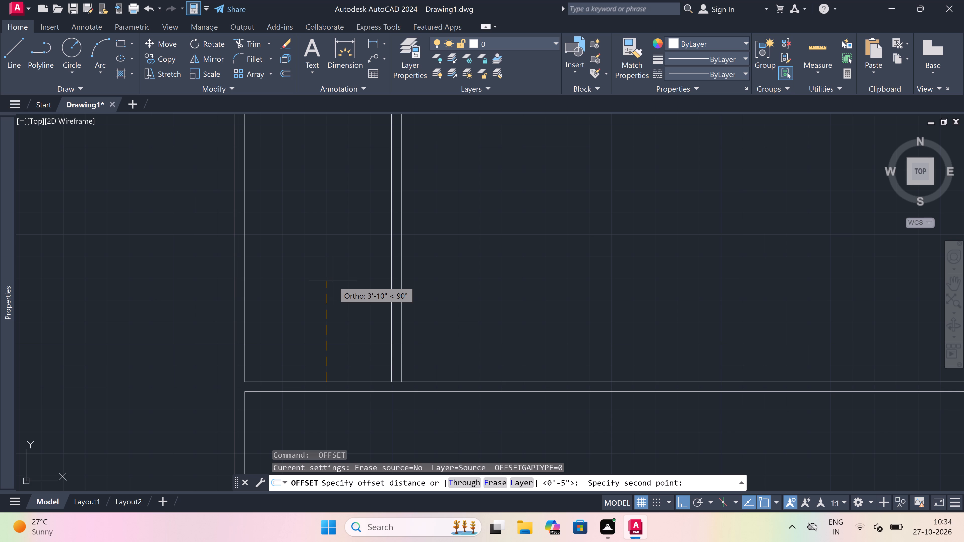
{"action": "scroll", "coordinate": [330, 283], "scroll_direction": "down", "scroll_amount": 1}
{"action": "scroll", "coordinate": [329, 283], "scroll_direction": "up", "scroll_amount": 1}
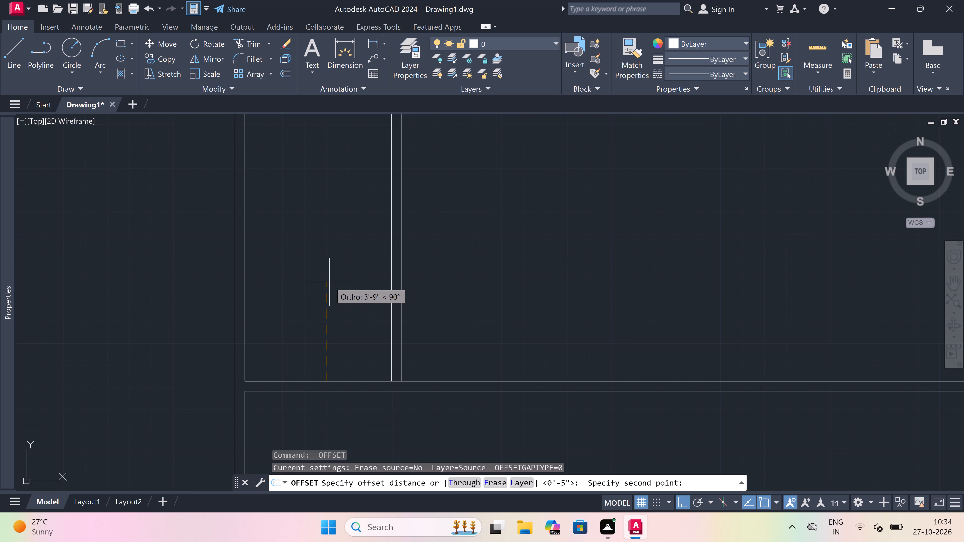
{"action": "scroll", "coordinate": [329, 282], "scroll_direction": "up", "scroll_amount": 1}
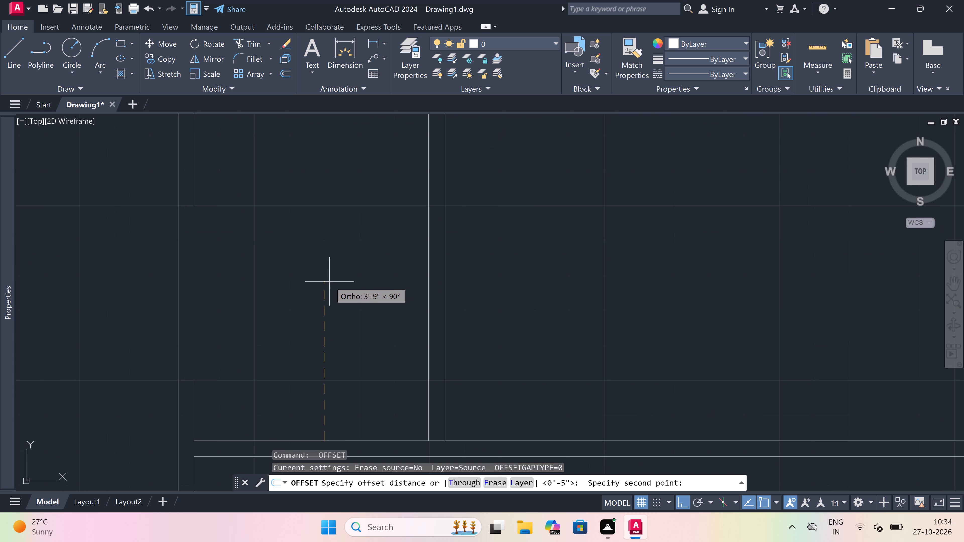
{"action": "scroll", "coordinate": [329, 282], "scroll_direction": "down", "scroll_amount": 1}
{"action": "type", "text": "6'"}
{"action": "key", "text": "space"}
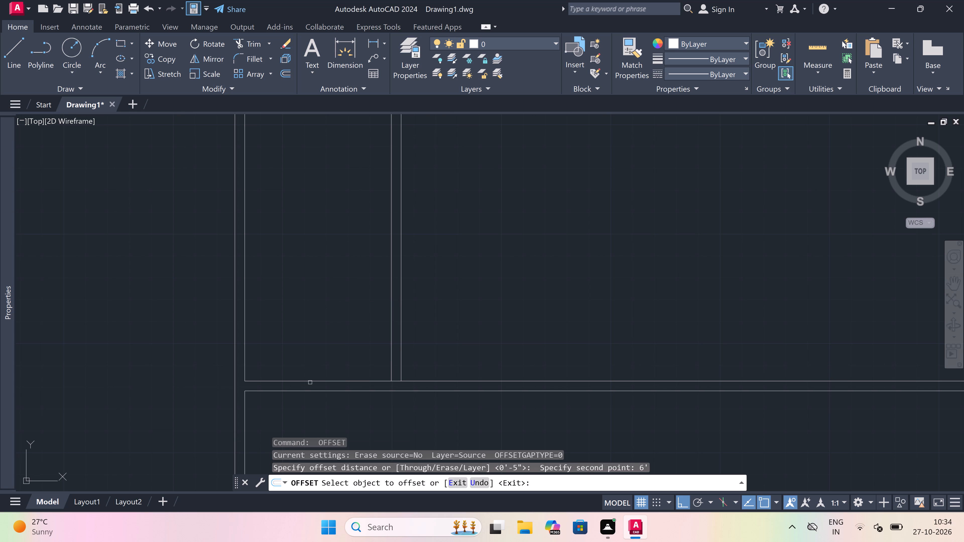
{"action": "left_click_drag", "start_coordinate": [310, 381], "coordinate": [314, 351]}
{"action": "left_click", "coordinate": [324, 305]}
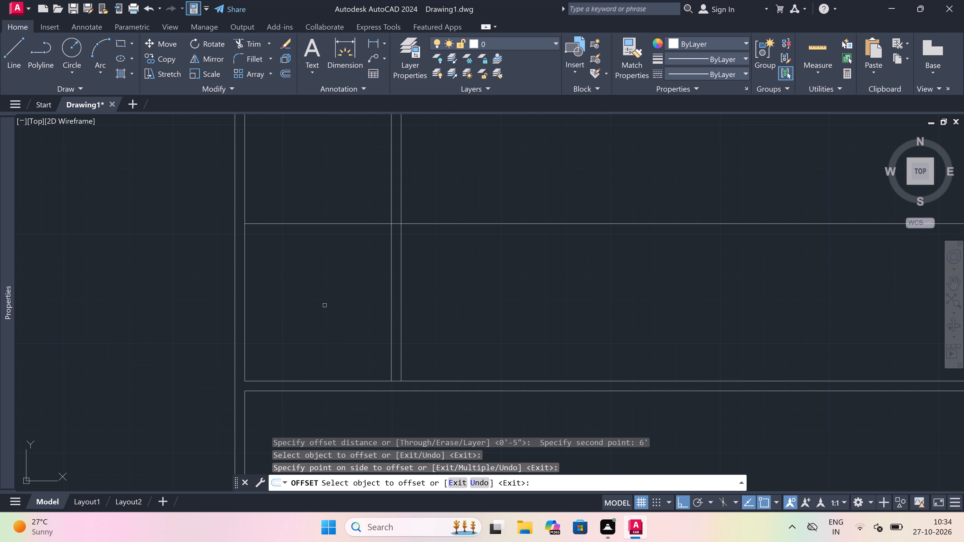
{"action": "key", "text": "Escape"}
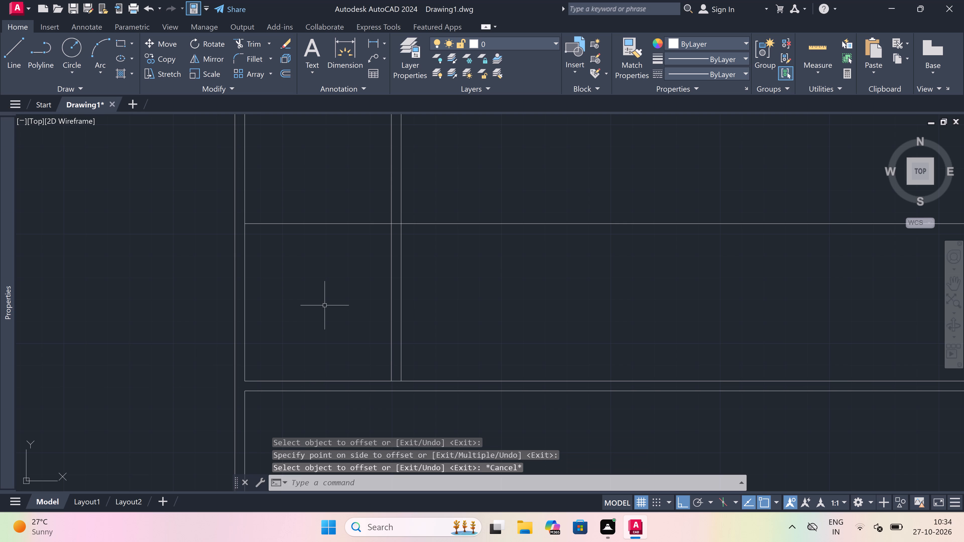
Offset the new horizontal line 4.5" upward to form the small room's upper wall thickness.
{"action": "key", "text": "space"}
{"action": "scroll", "coordinate": [326, 303], "scroll_direction": "down", "scroll_amount": 2}
{"action": "scroll", "coordinate": [335, 260], "scroll_direction": "up", "scroll_amount": 2}
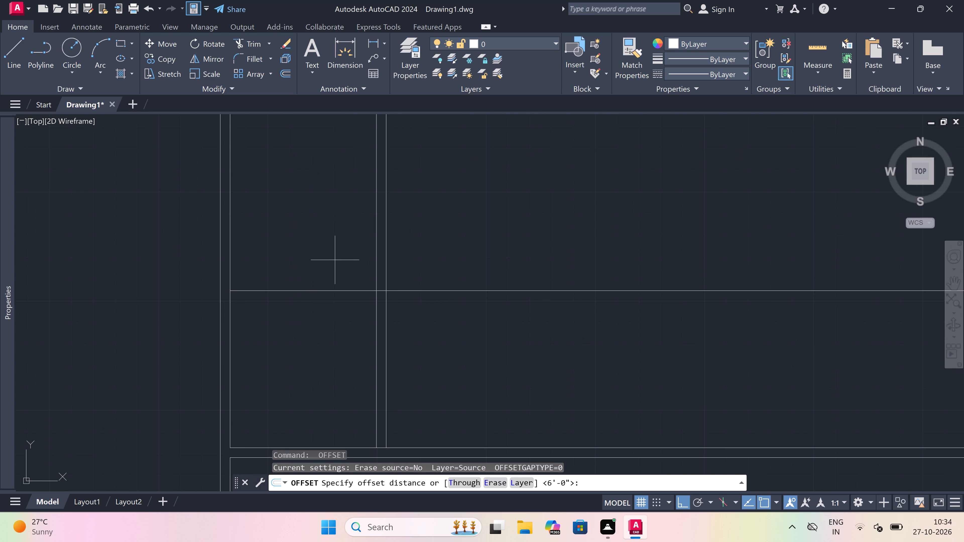
{"action": "left_click", "coordinate": [315, 292]}
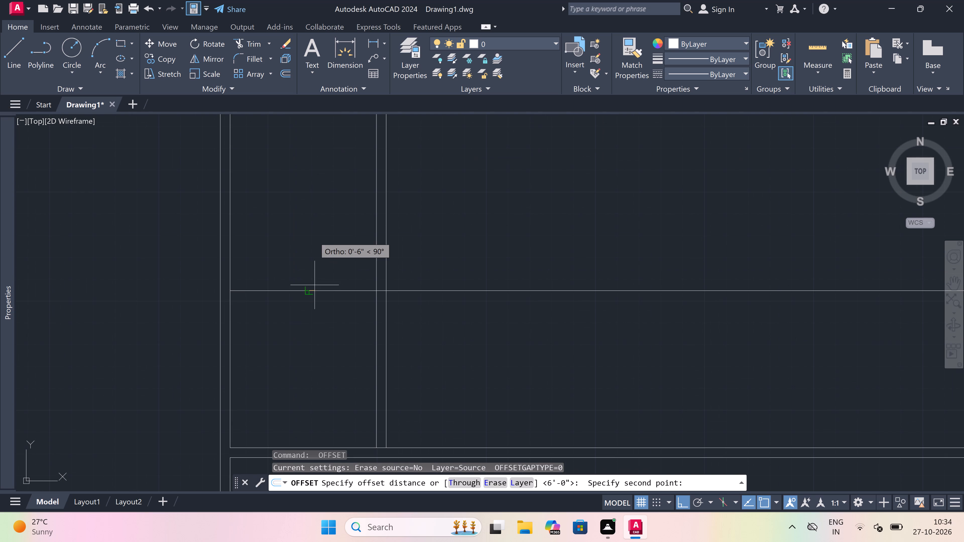
{"action": "type", "text": "4.5\""}
{"action": "key", "text": "space"}
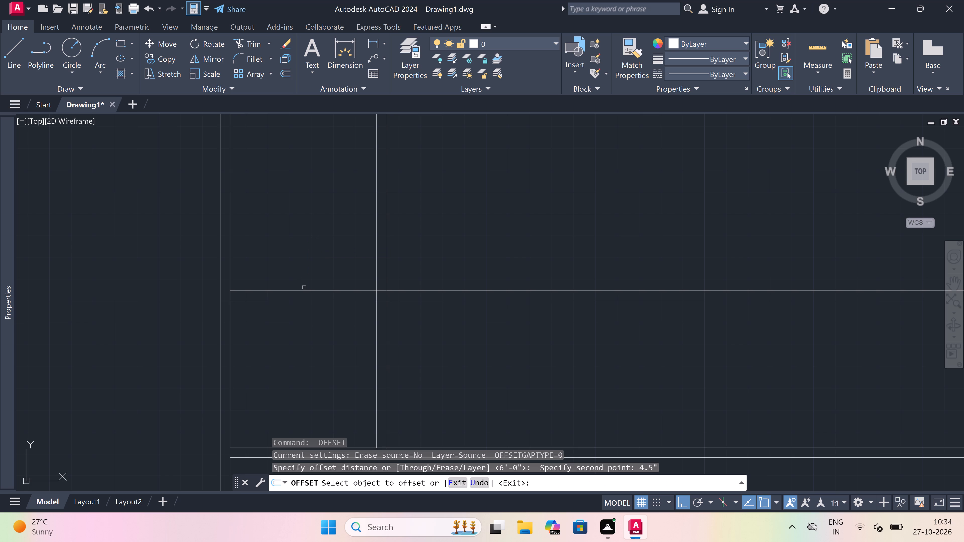
{"action": "left_click_drag", "start_coordinate": [304, 291], "coordinate": [307, 280]}
{"action": "left_click", "coordinate": [312, 269]}
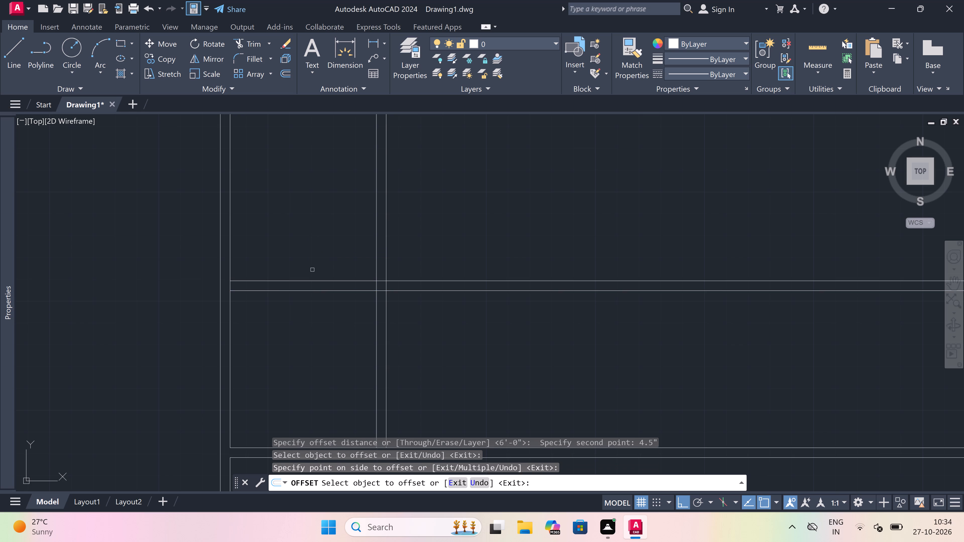
{"action": "key", "text": "Escape"}
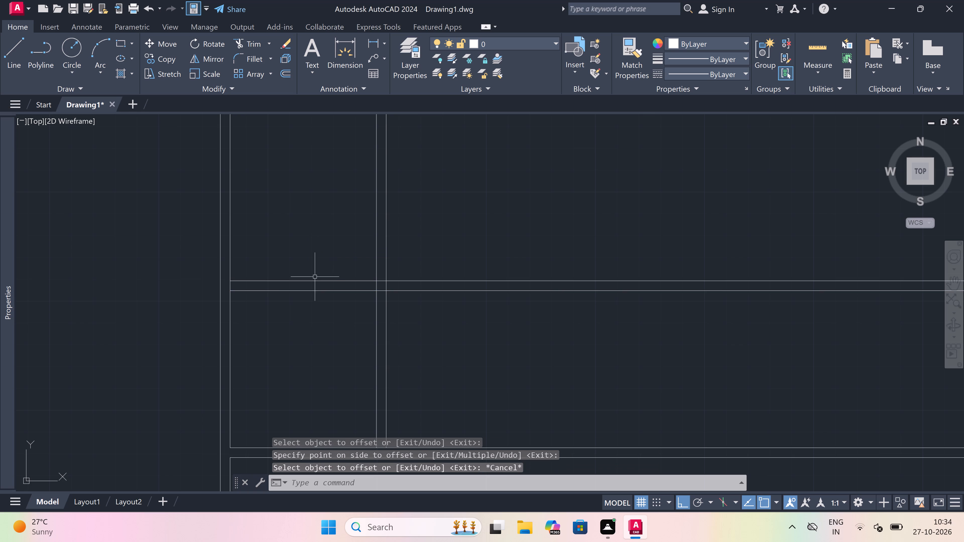
Trim both lines of the second row's vertical partition above the small room's new upper wall.
{"action": "scroll", "coordinate": [325, 302], "scroll_direction": "down", "scroll_amount": 3}
{"action": "scroll", "coordinate": [333, 283], "scroll_direction": "up", "scroll_amount": 2}
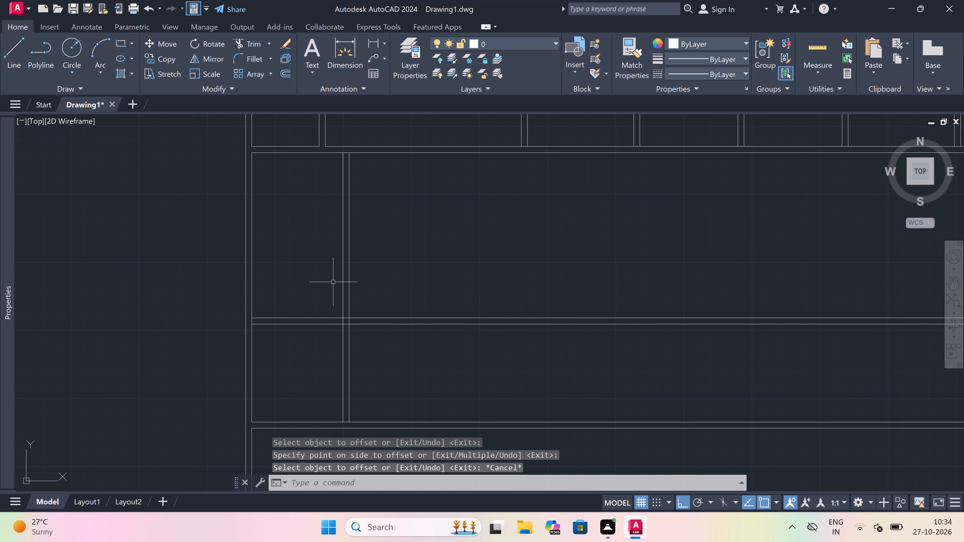
{"action": "type", "text": "tr"}
{"action": "key", "text": "space"}
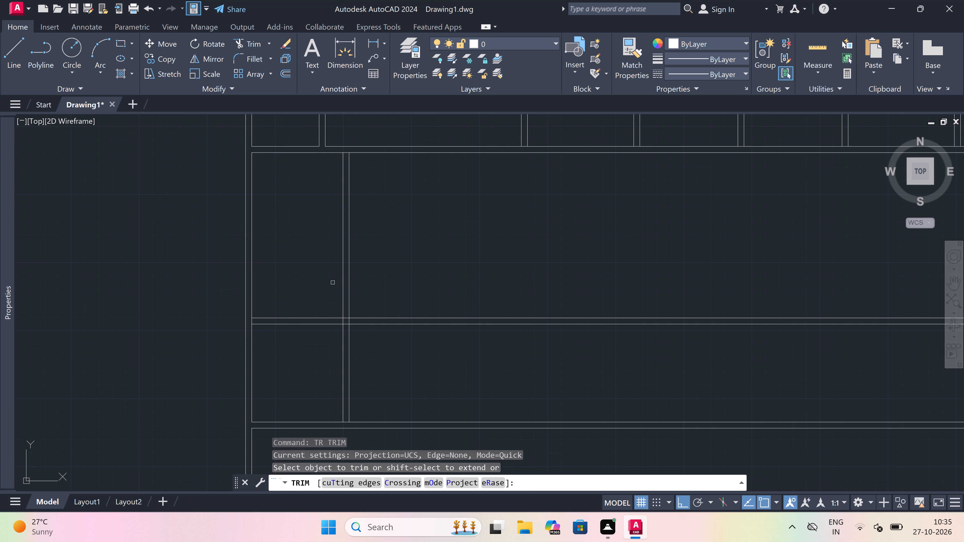
{"action": "left_click_drag", "start_coordinate": [330, 270], "coordinate": [333, 270]}
{"action": "left_click", "coordinate": [421, 270]}
Trim both lines of the small room's upper wall where they extend to the right beyond the vertical partition.
{"action": "scroll", "coordinate": [383, 271], "scroll_direction": "down", "scroll_amount": 2}
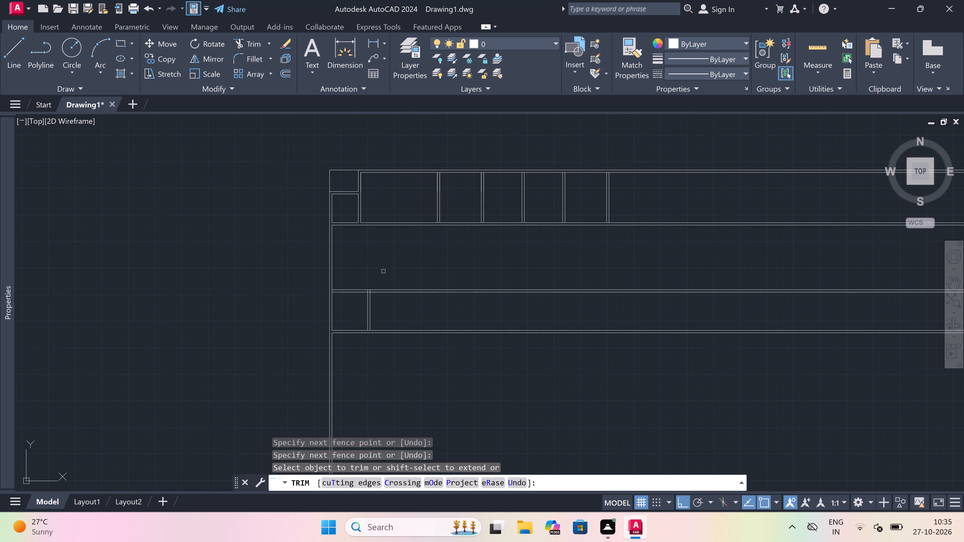
{"action": "left_click", "coordinate": [384, 270]}
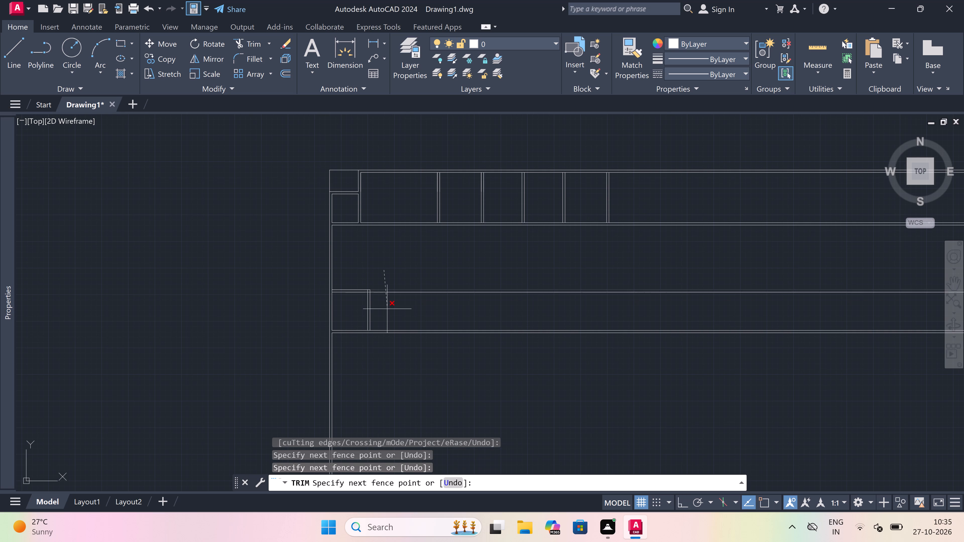
{"action": "left_click", "coordinate": [387, 312]}
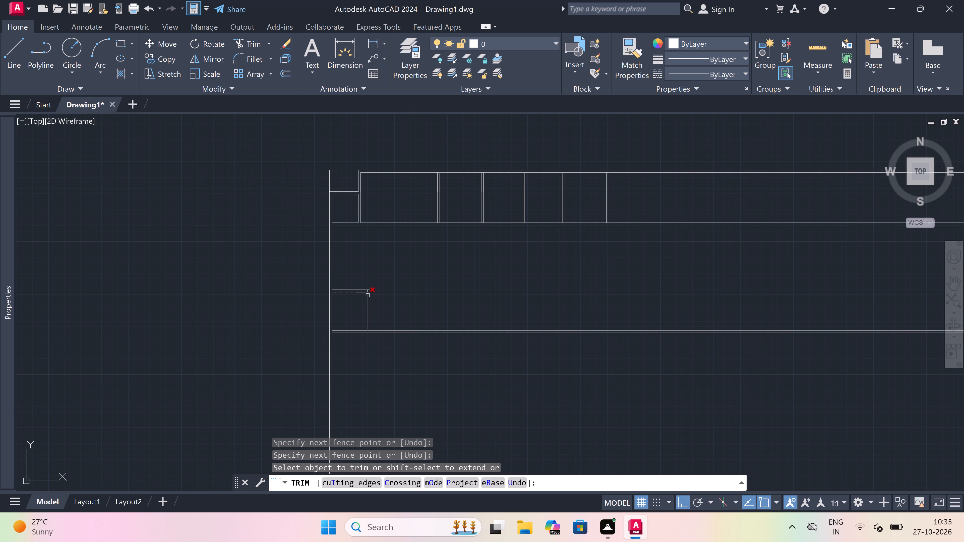
Trim the lower horizontal wall's upper line between the two partition lines at the foot of the small room's vertical wall.
{"action": "scroll", "coordinate": [360, 350], "scroll_direction": "up", "scroll_amount": 2}
{"action": "scroll", "coordinate": [382, 299], "scroll_direction": "up", "scroll_amount": 1}
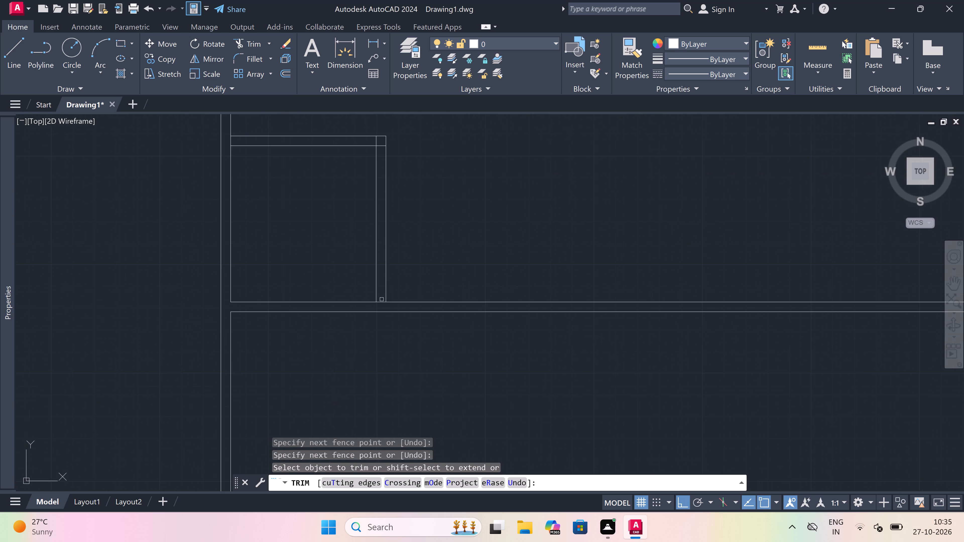
{"action": "scroll", "coordinate": [382, 299], "scroll_direction": "up", "scroll_amount": 2}
{"action": "left_click", "coordinate": [382, 299]}
{"action": "left_click", "coordinate": [381, 318]}
{"action": "scroll", "coordinate": [381, 318], "scroll_direction": "down", "scroll_amount": 4}
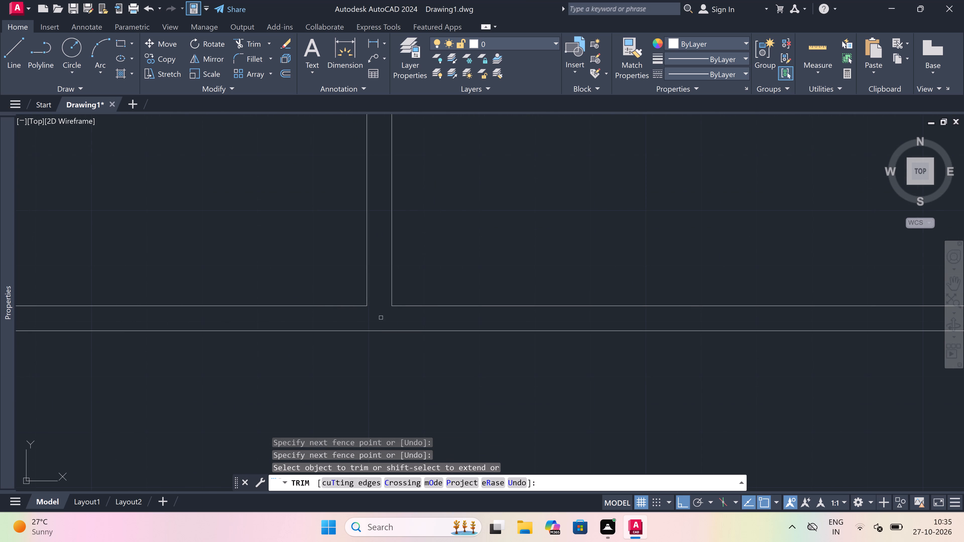
Trim the leftover segments where the small room's upper wall meets the outer wall and at its corner with the vertical wall.
{"action": "scroll", "coordinate": [261, 218], "scroll_direction": "up", "scroll_amount": 1}
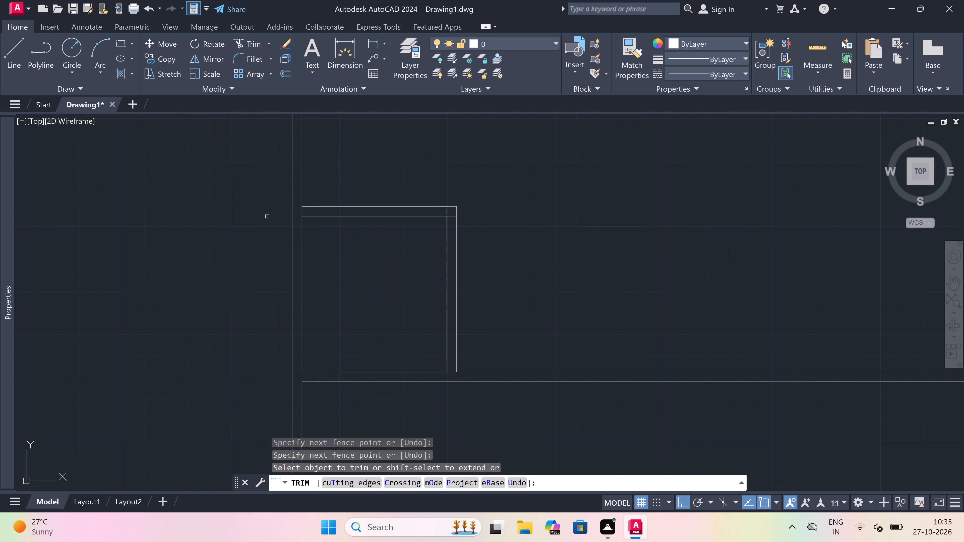
{"action": "scroll", "coordinate": [306, 213], "scroll_direction": "up", "scroll_amount": 2}
{"action": "left_click", "coordinate": [290, 213]}
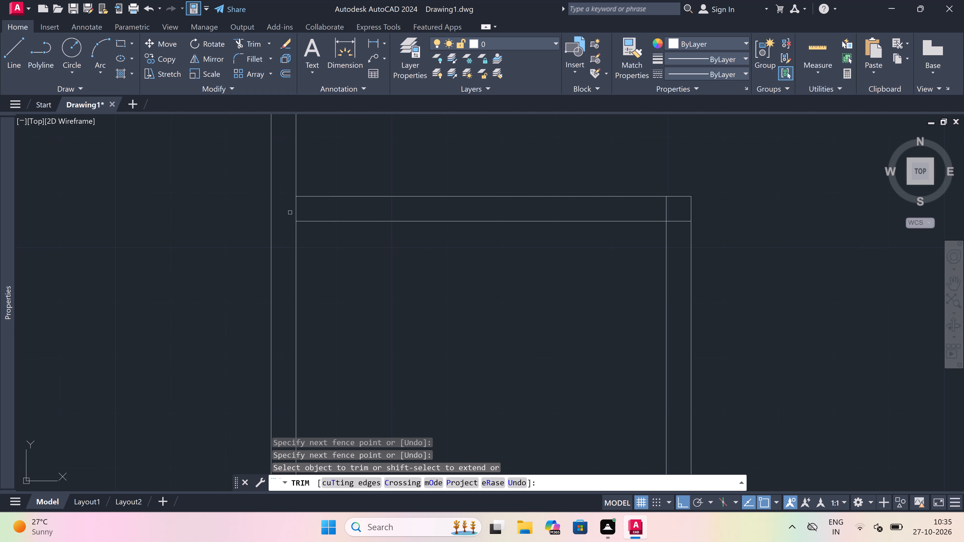
{"action": "left_click", "coordinate": [676, 216]}
{"action": "left_click", "coordinate": [676, 216]}
{"action": "left_click", "coordinate": [675, 228]}
{"action": "scroll", "coordinate": [79, 250], "scroll_direction": "down", "scroll_amount": 4}
{"action": "scroll", "coordinate": [433, 339], "scroll_direction": "down", "scroll_amount": 2}
{"action": "scroll", "coordinate": [245, 261], "scroll_direction": "up", "scroll_amount": 1}
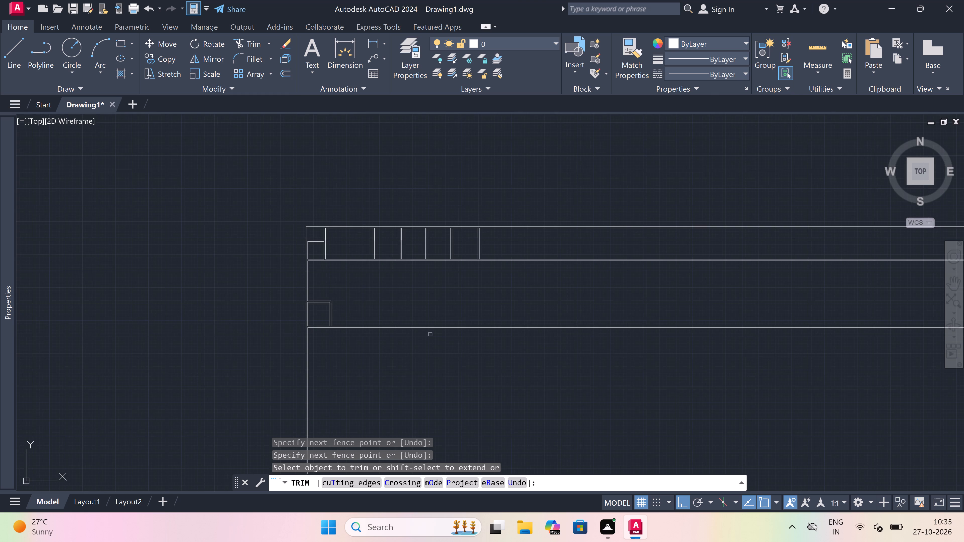
{"action": "scroll", "coordinate": [254, 263], "scroll_direction": "up", "scroll_amount": 1}
{"action": "scroll", "coordinate": [263, 270], "scroll_direction": "down", "scroll_amount": 3}
{"action": "scroll", "coordinate": [328, 297], "scroll_direction": "up", "scroll_amount": 3}
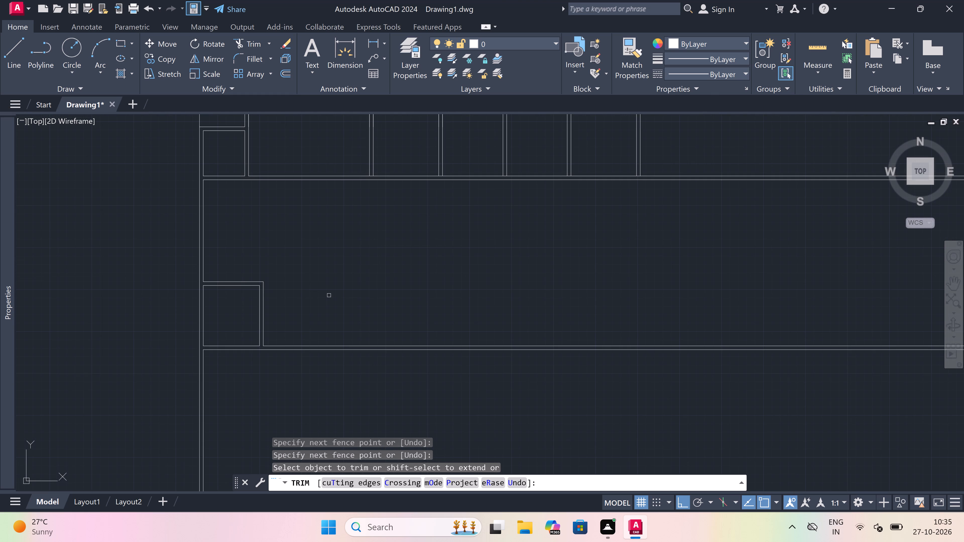
{"action": "key", "text": "Escape"}
Offset the outer line of the small room's vertical wall 13'5" to the right in the second row.
{"action": "scroll", "coordinate": [325, 298], "scroll_direction": "down", "scroll_amount": 1}
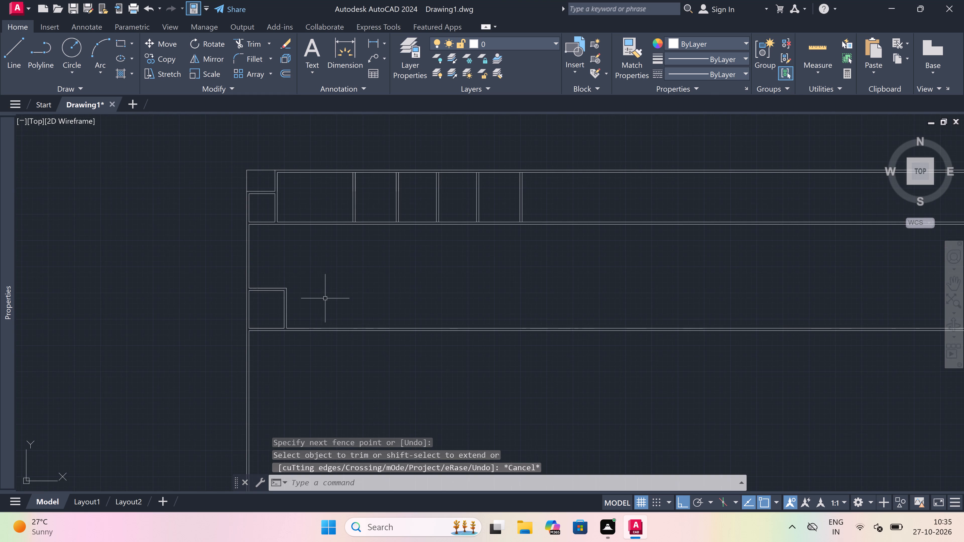
{"action": "scroll", "coordinate": [342, 278], "scroll_direction": "down", "scroll_amount": 2}
{"action": "scroll", "coordinate": [315, 271], "scroll_direction": "up", "scroll_amount": 3}
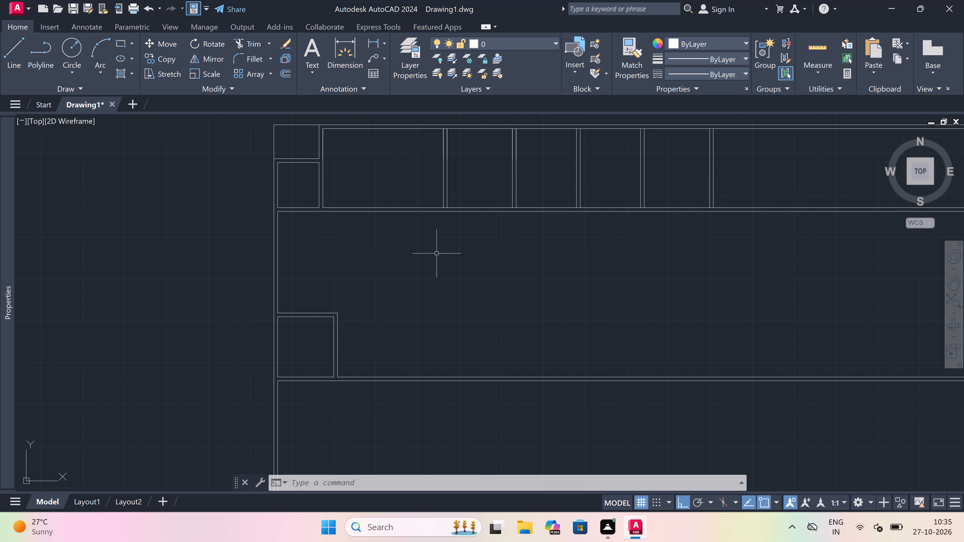
{"action": "scroll", "coordinate": [437, 253], "scroll_direction": "down", "scroll_amount": 1}
{"action": "scroll", "coordinate": [437, 253], "scroll_direction": "up", "scroll_amount": 1}
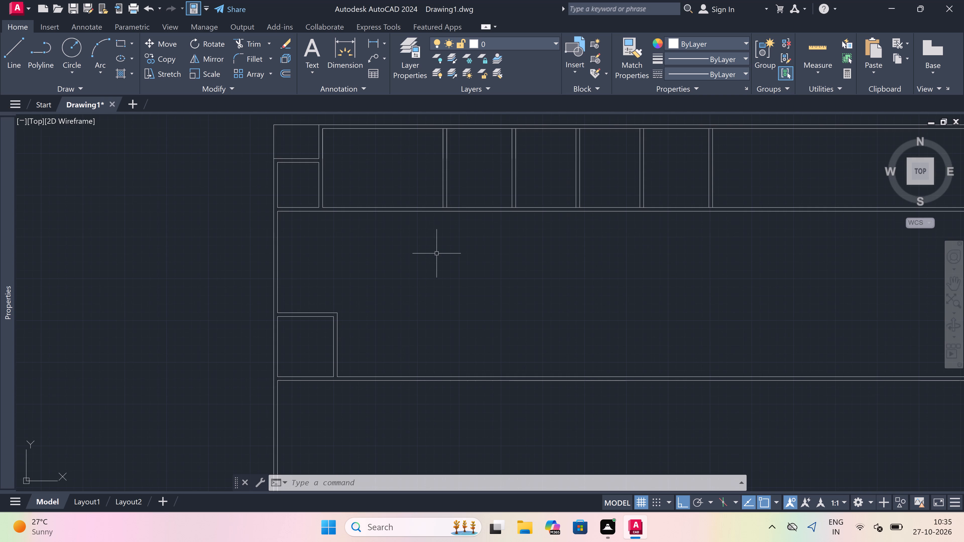
{"action": "type", "text": "o"}
{"action": "key", "text": "space"}
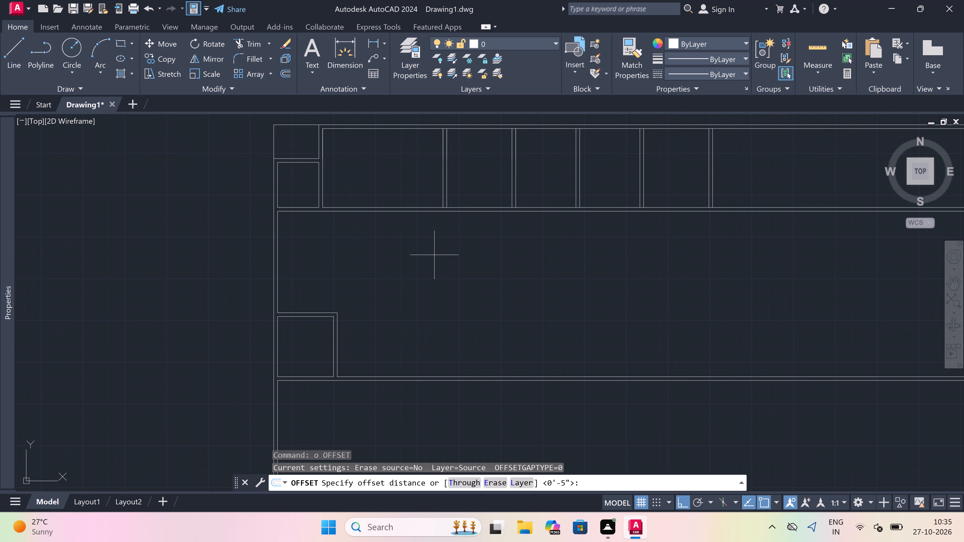
{"action": "scroll", "coordinate": [383, 295], "scroll_direction": "up", "scroll_amount": 1}
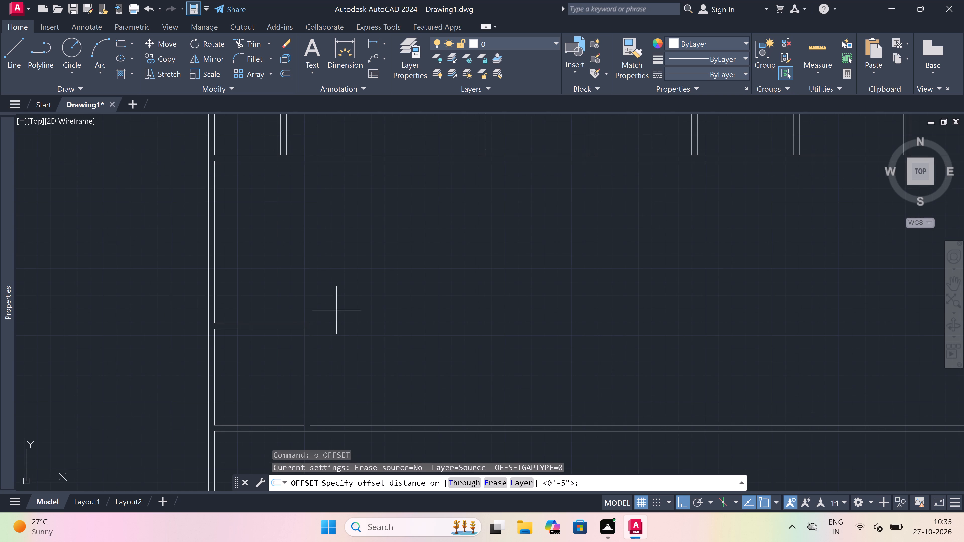
{"action": "left_click_drag", "start_coordinate": [309, 345], "coordinate": [371, 342]}
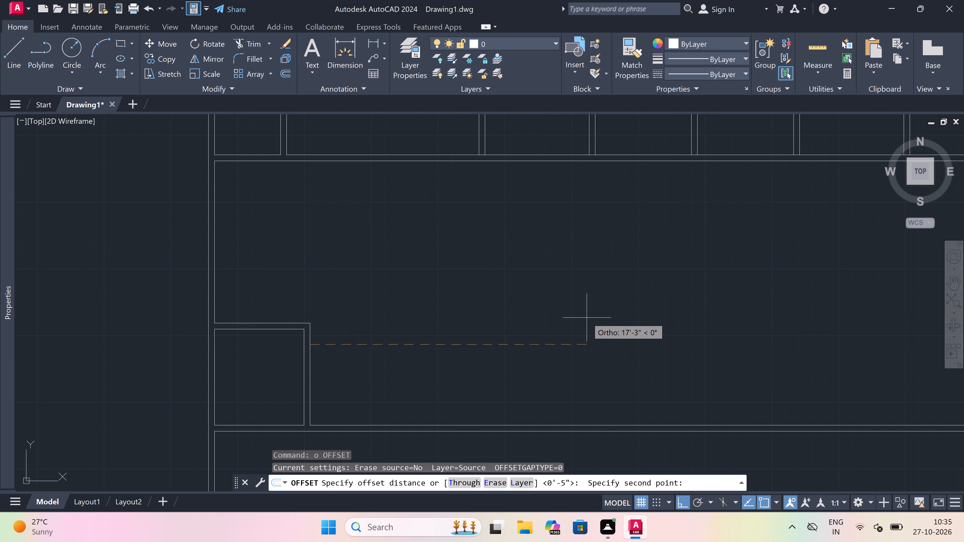
{"action": "type", "text": "13'5"}
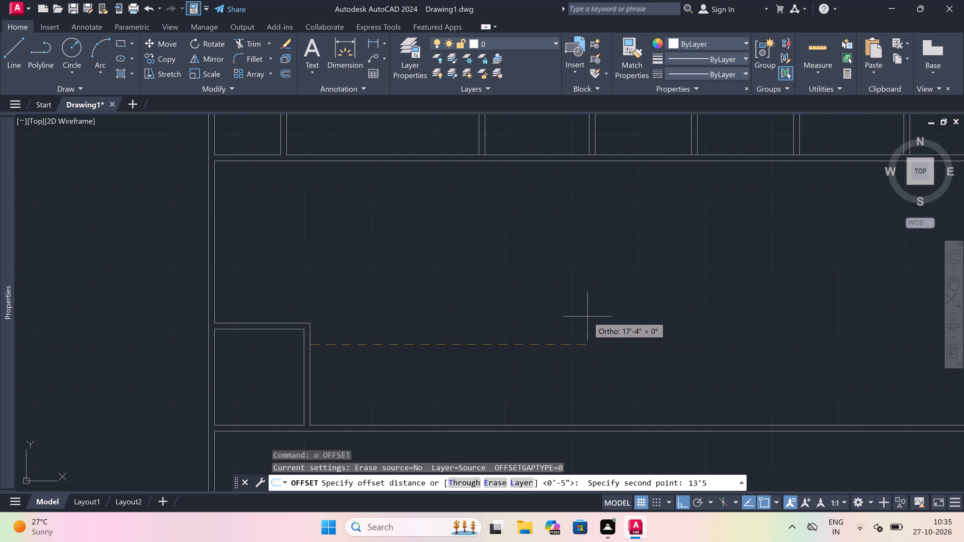
{"action": "key", "text": "shift+quotedbl"}
{"action": "key", "text": "space"}
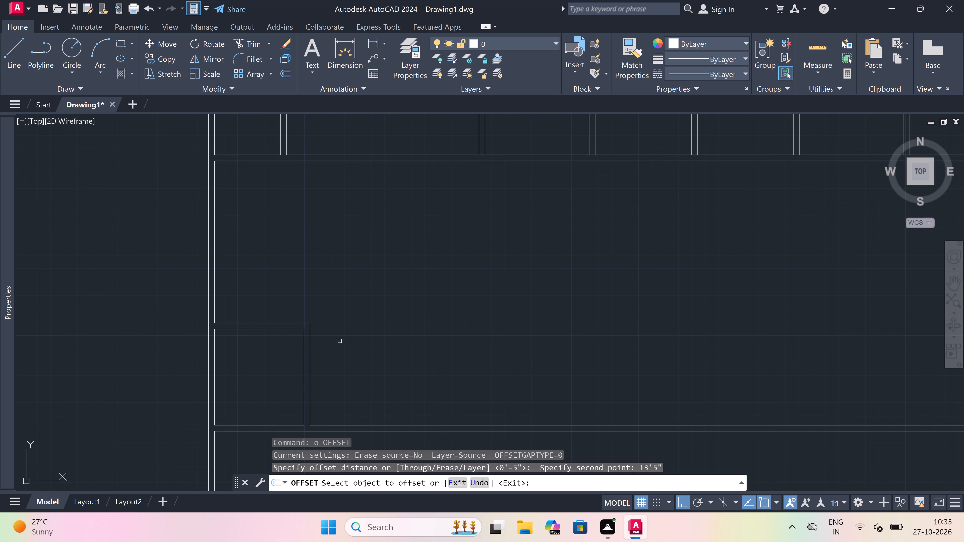
{"action": "left_click_drag", "start_coordinate": [309, 347], "coordinate": [402, 353]}
{"action": "left_click", "coordinate": [602, 354]}
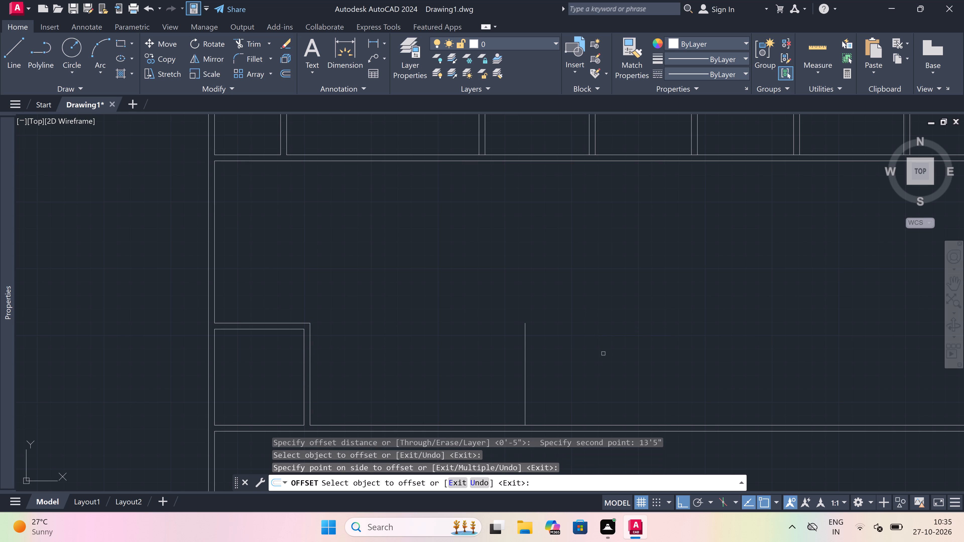
{"action": "key", "text": "Escape"}
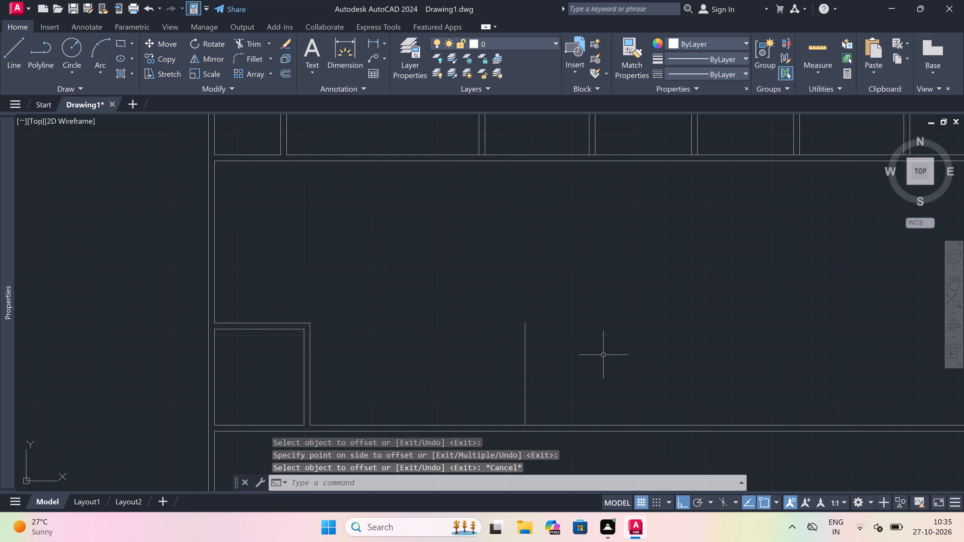
Offset the new vertical line 4.5" to the right to form the partition's thickness.
{"action": "key", "text": "space"}
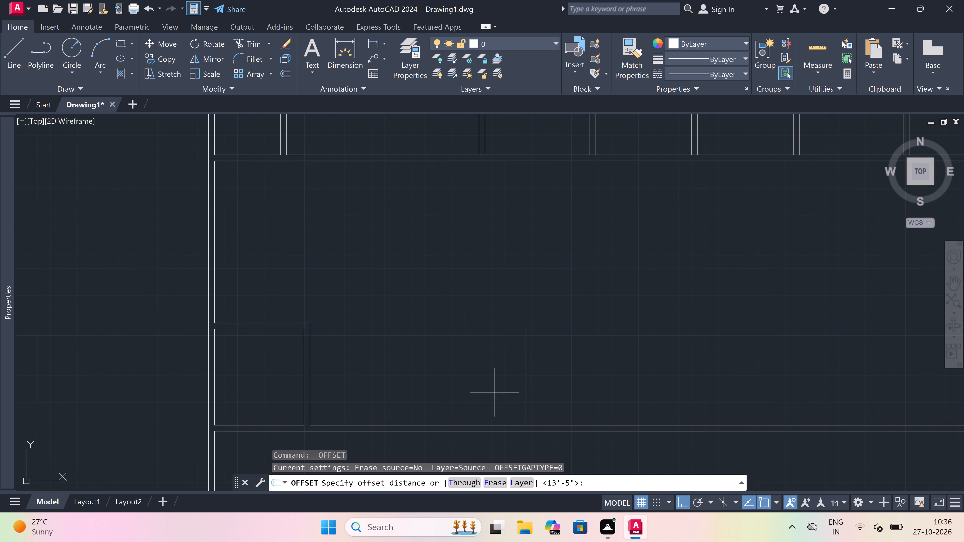
{"action": "left_click", "coordinate": [521, 383]}
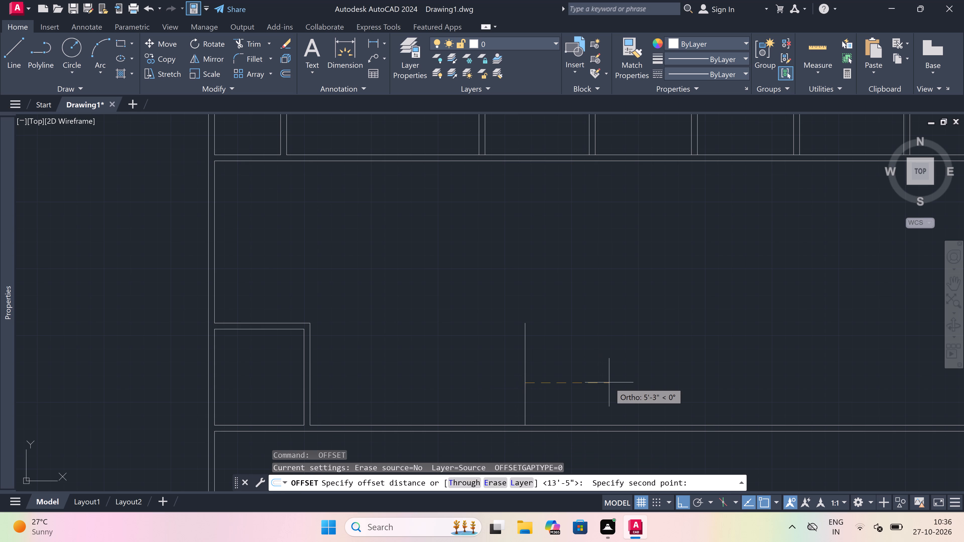
{"action": "type", "text": "4.5"}
{"action": "type", "text": "\""}
{"action": "key", "text": "space"}
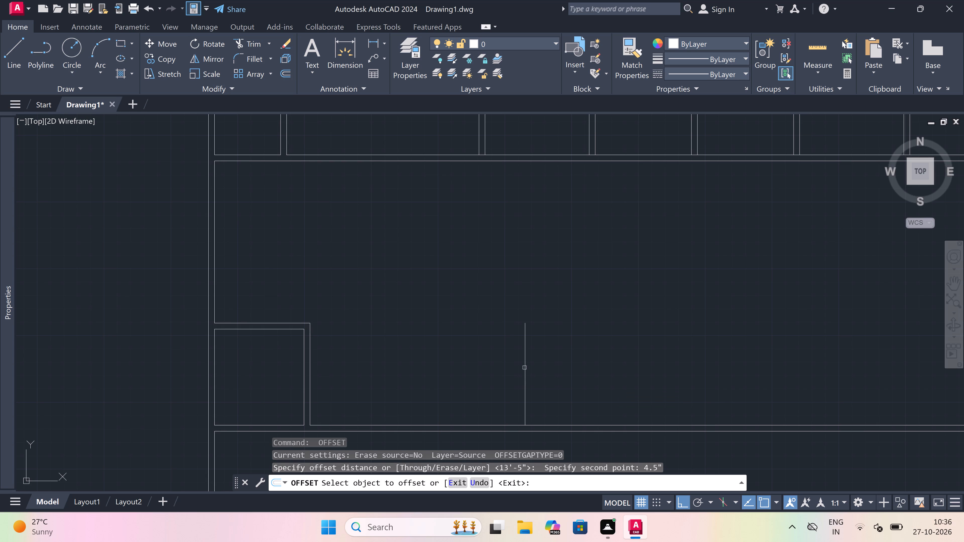
{"action": "left_click_drag", "start_coordinate": [527, 365], "coordinate": [534, 365]}
{"action": "left_click", "coordinate": [577, 368]}
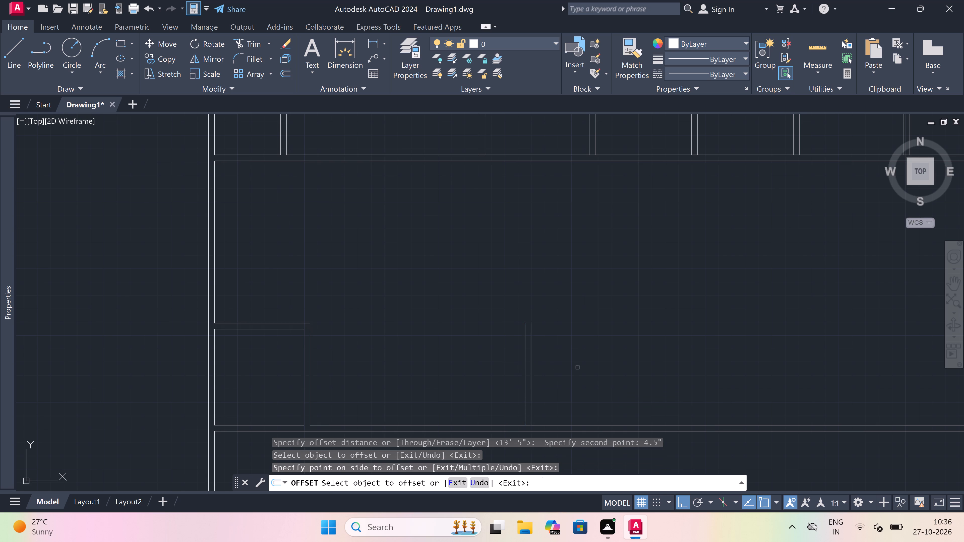
{"action": "key", "text": "Escape"}
Extend both lines of the new partition up to the horizontal wall between the first and second rows.
{"action": "type", "text": "ex"}
{"action": "key", "text": "space"}
{"action": "left_click_drag", "start_coordinate": [576, 368], "coordinate": [568, 365]}
{"action": "left_click", "coordinate": [449, 348]}
{"action": "scroll", "coordinate": [488, 336], "scroll_direction": "down", "scroll_amount": 2}
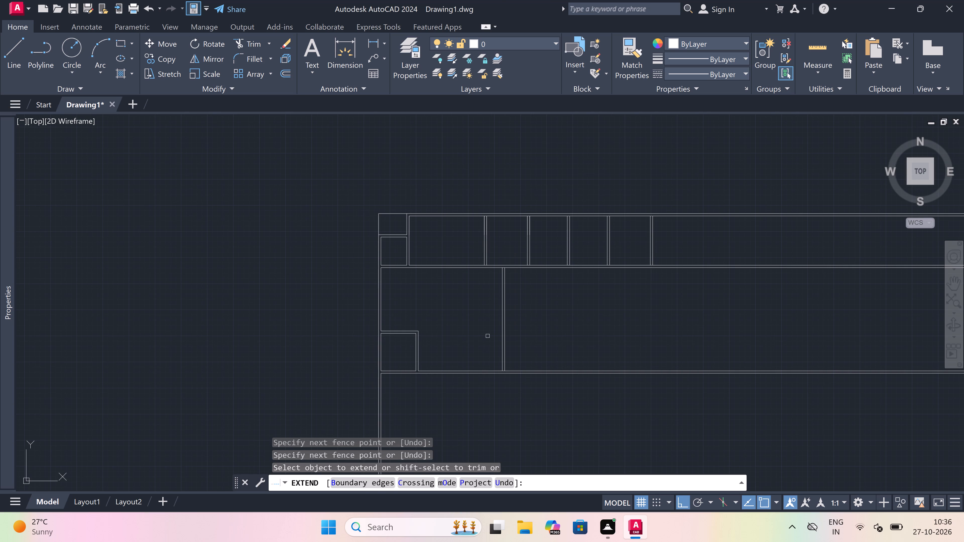
{"action": "key", "text": "Escape"}
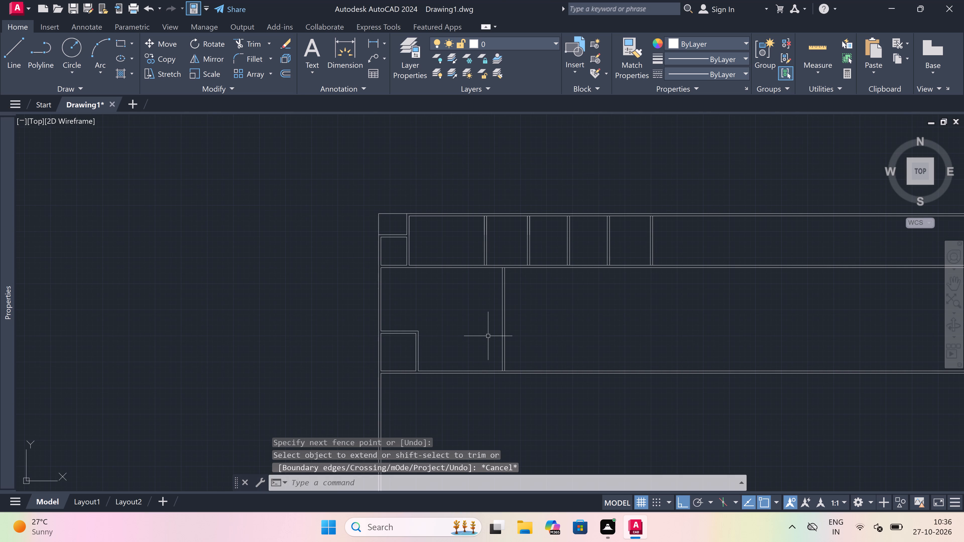
Copy both second-row partition lines leftward along the horizontal wall to align with the nearest first-row partition above.
{"action": "scroll", "coordinate": [488, 335], "scroll_direction": "down", "scroll_amount": 2}
{"action": "scroll", "coordinate": [488, 335], "scroll_direction": "up", "scroll_amount": 1}
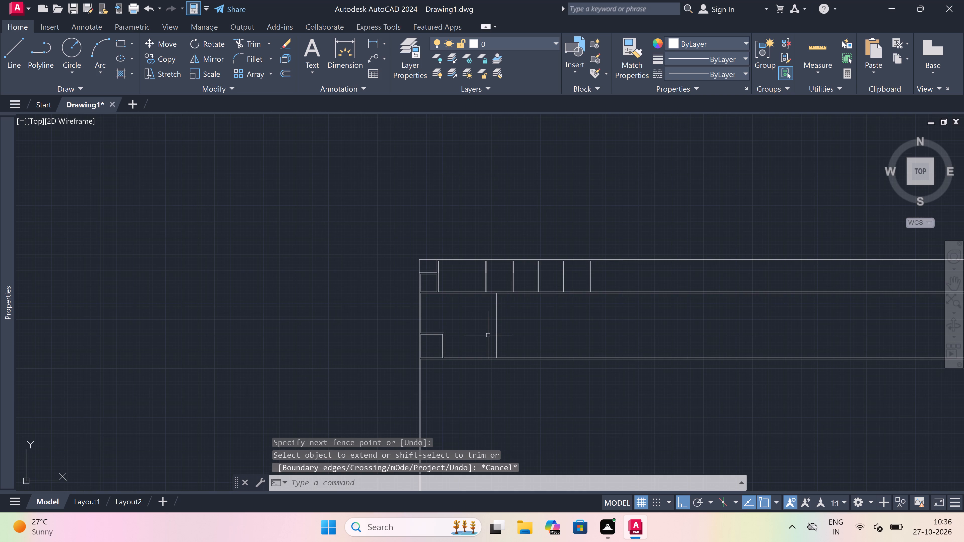
{"action": "scroll", "coordinate": [498, 325], "scroll_direction": "up", "scroll_amount": 1}
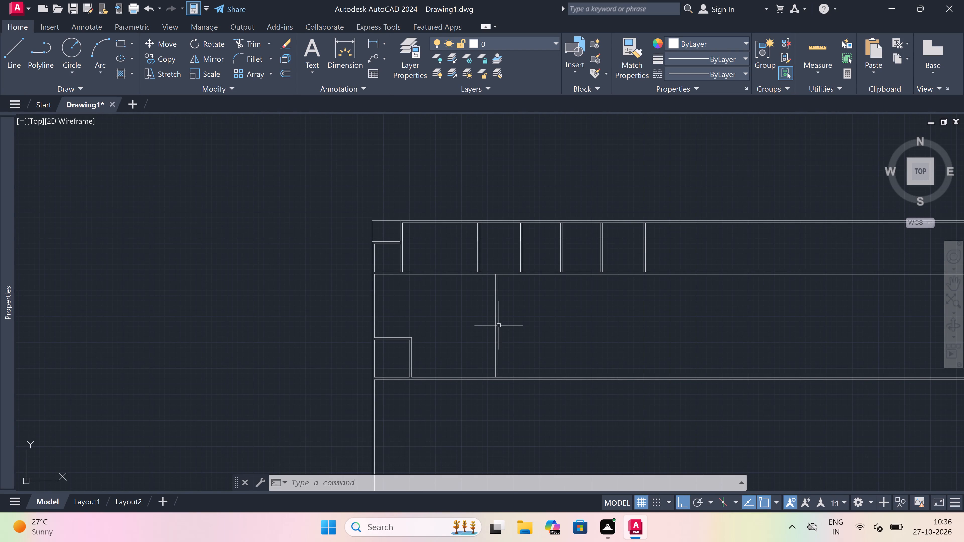
{"action": "scroll", "coordinate": [482, 249], "scroll_direction": "up", "scroll_amount": 2}
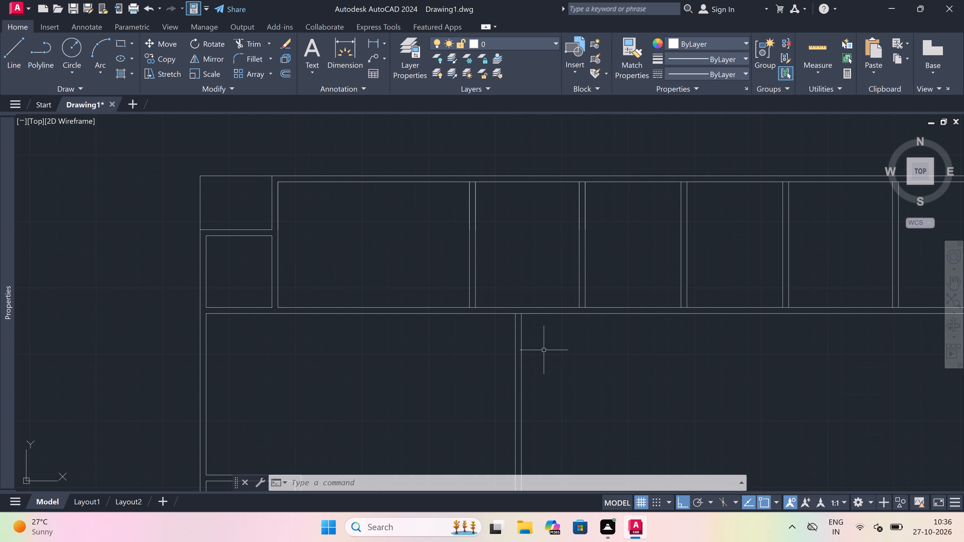
{"action": "scroll", "coordinate": [533, 290], "scroll_direction": "up", "scroll_amount": 1}
{"action": "left_click", "coordinate": [545, 363]}
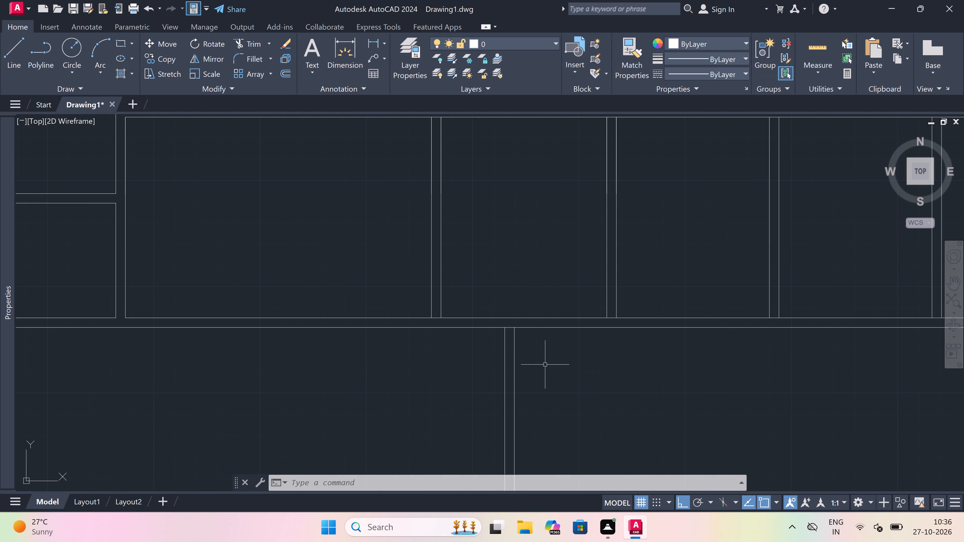
{"action": "left_click", "coordinate": [295, 399]}
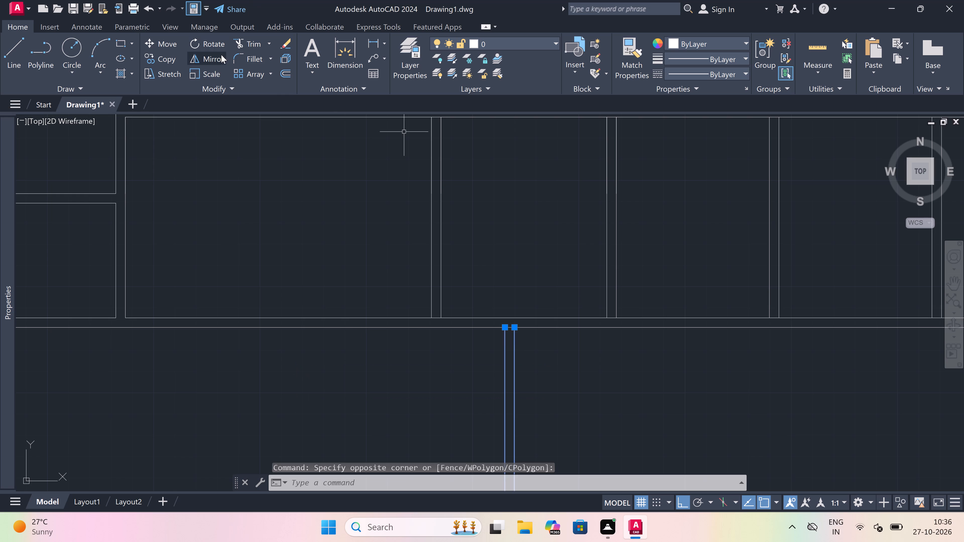
{"action": "left_click", "coordinate": [165, 53]}
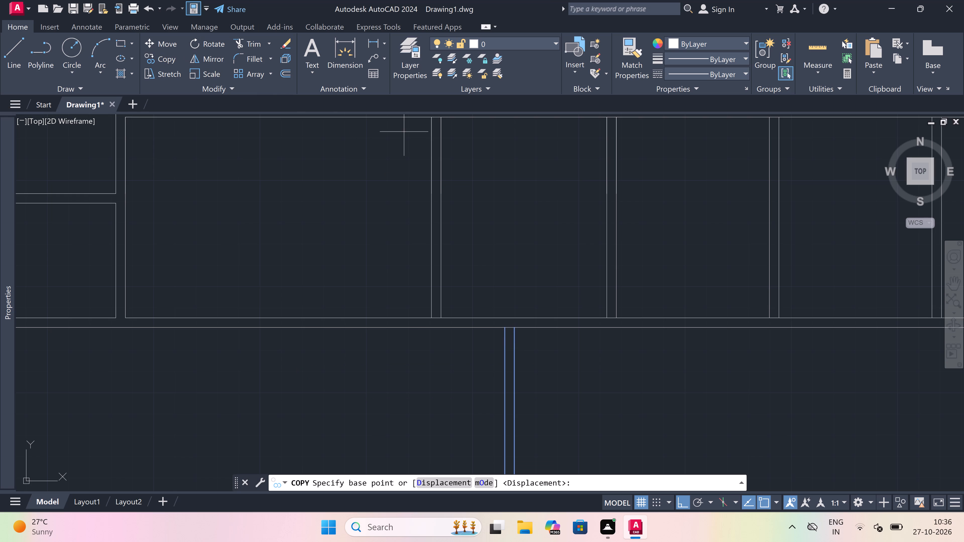
{"action": "scroll", "coordinate": [484, 349], "scroll_direction": "up", "scroll_amount": 2}
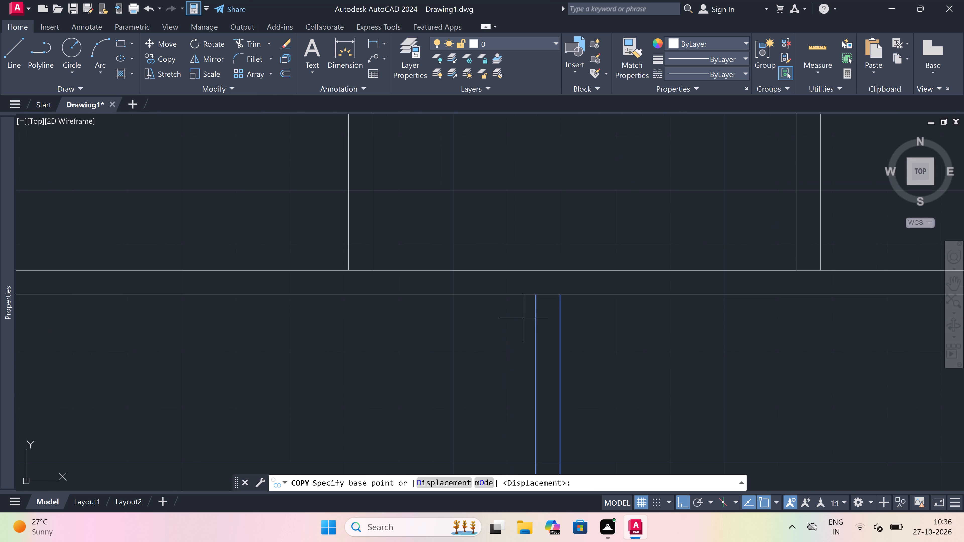
{"action": "left_click", "coordinate": [537, 297]}
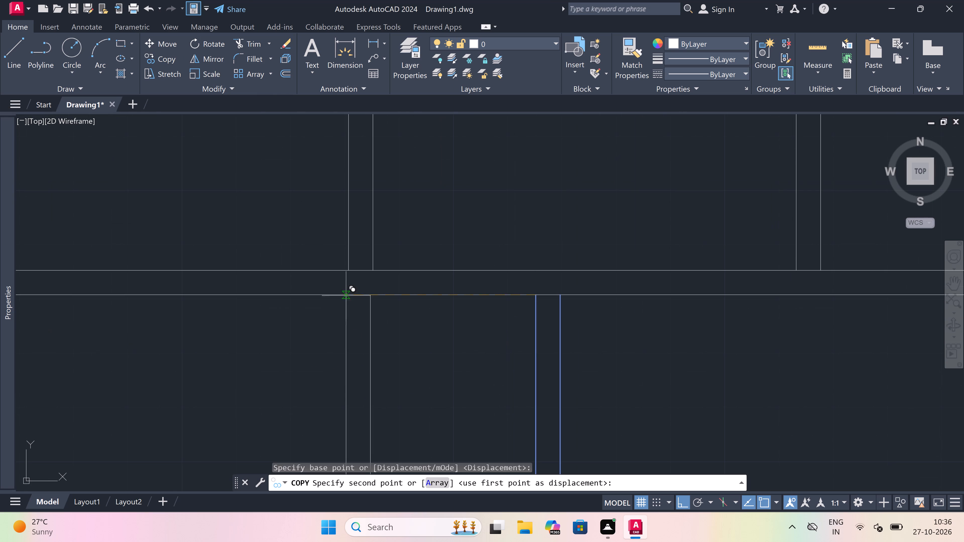
{"action": "scroll", "coordinate": [339, 292], "scroll_direction": "up", "scroll_amount": 2}
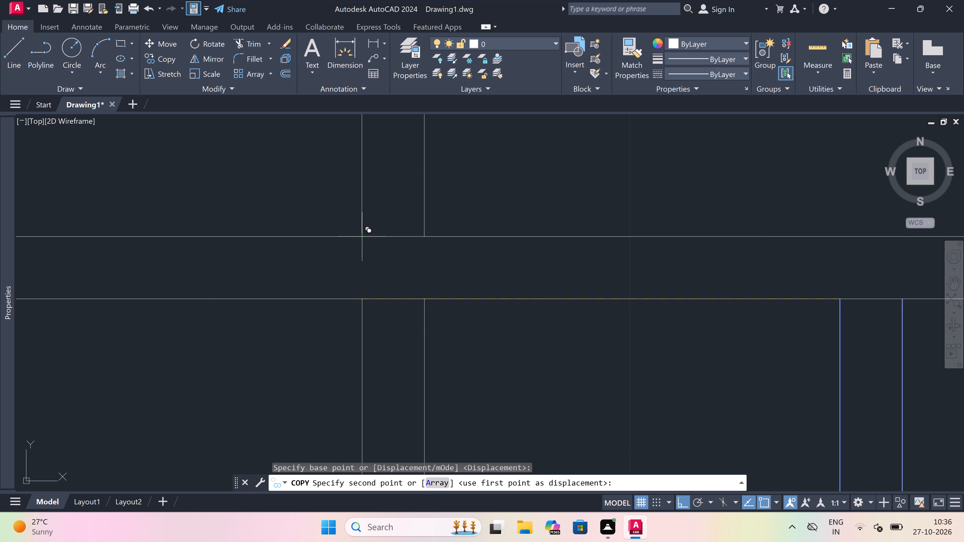
{"action": "left_click", "coordinate": [363, 302]}
{"action": "scroll", "coordinate": [364, 302], "scroll_direction": "down", "scroll_amount": 5}
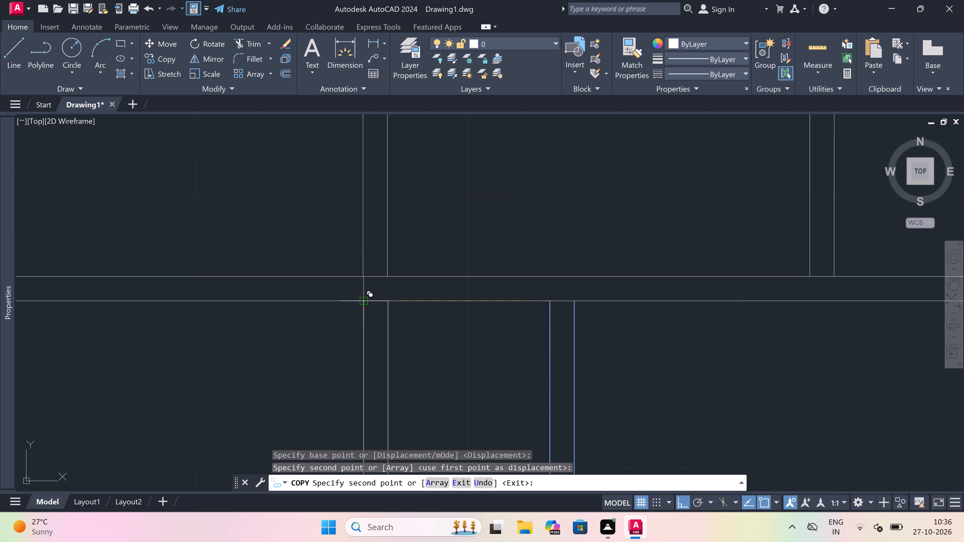
{"action": "scroll", "coordinate": [420, 330], "scroll_direction": "up", "scroll_amount": 1}
{"action": "key", "text": "Escape"}
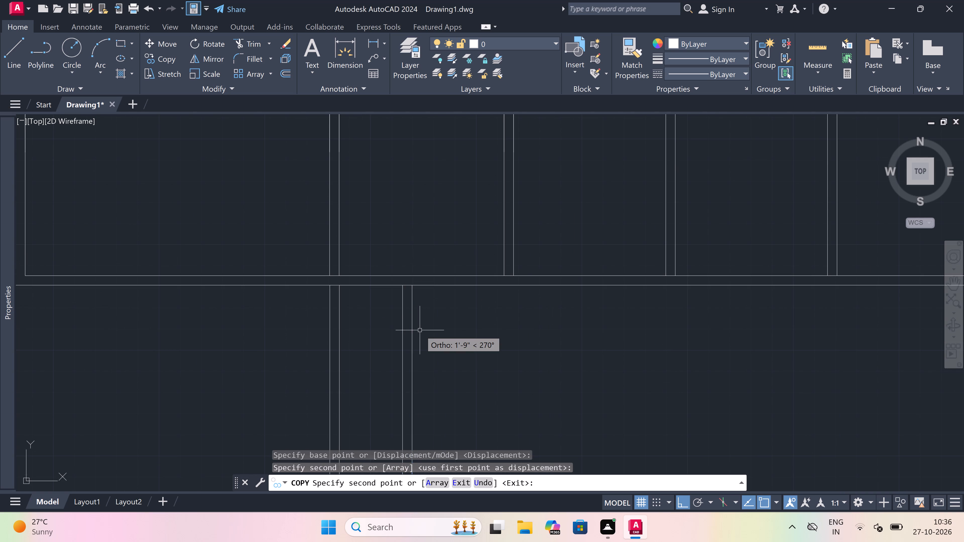
Erase the two original second-row partition lines just right of the copied partition.
{"action": "scroll", "coordinate": [425, 315], "scroll_direction": "down", "scroll_amount": 4}
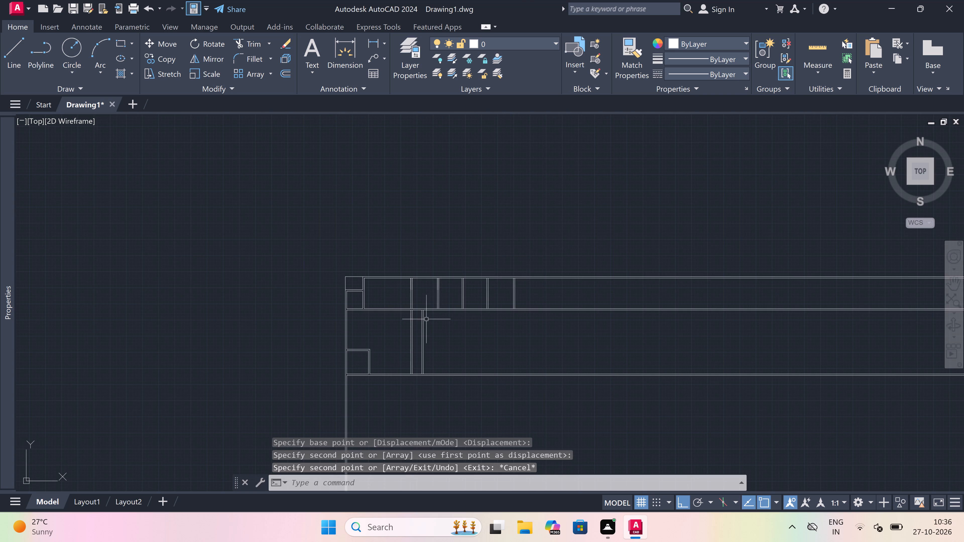
{"action": "scroll", "coordinate": [426, 326], "scroll_direction": "up", "scroll_amount": 3}
{"action": "left_click", "coordinate": [429, 320]}
{"action": "left_click", "coordinate": [385, 345]}
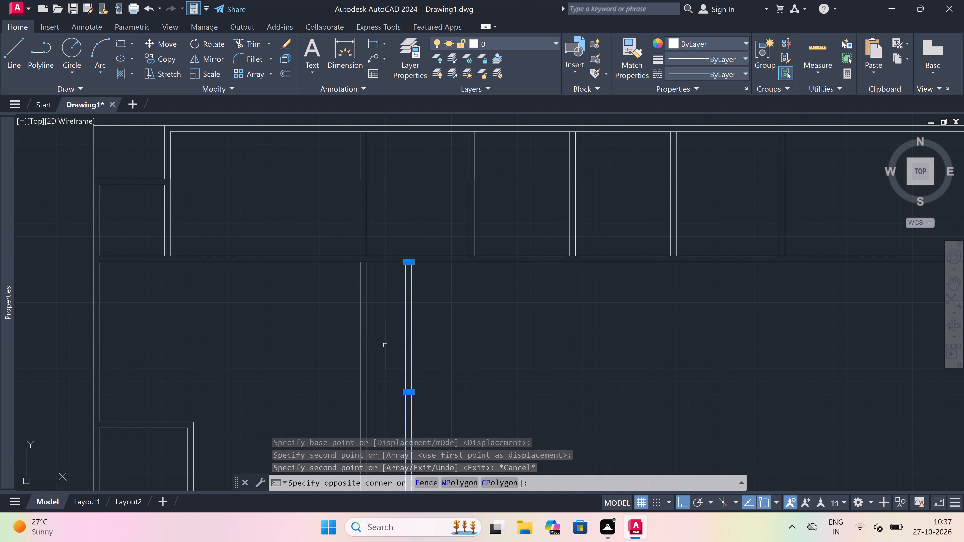
{"action": "key", "text": "Delete"}
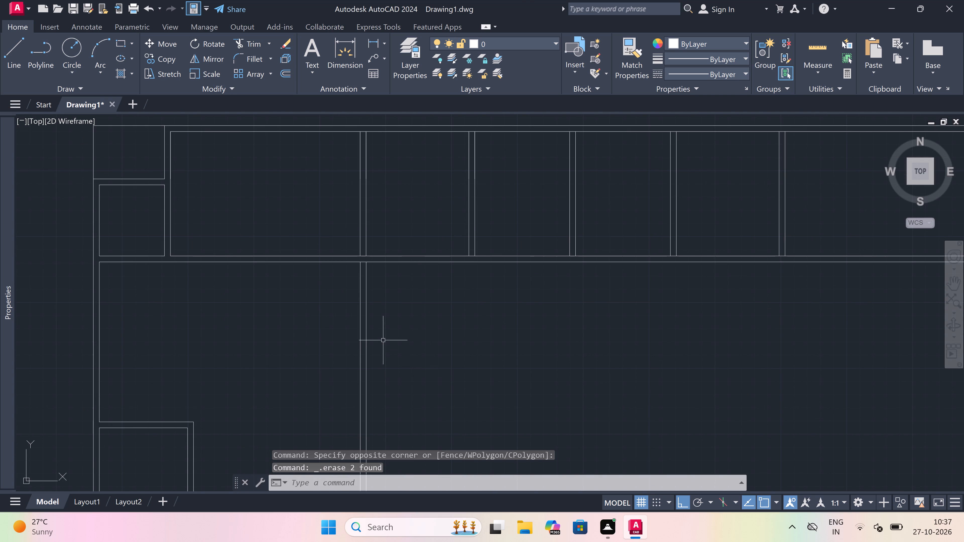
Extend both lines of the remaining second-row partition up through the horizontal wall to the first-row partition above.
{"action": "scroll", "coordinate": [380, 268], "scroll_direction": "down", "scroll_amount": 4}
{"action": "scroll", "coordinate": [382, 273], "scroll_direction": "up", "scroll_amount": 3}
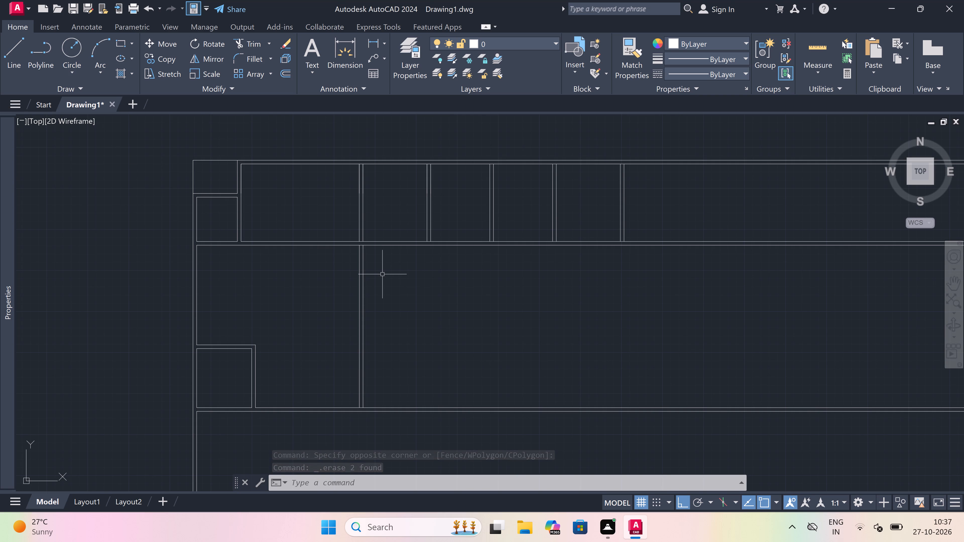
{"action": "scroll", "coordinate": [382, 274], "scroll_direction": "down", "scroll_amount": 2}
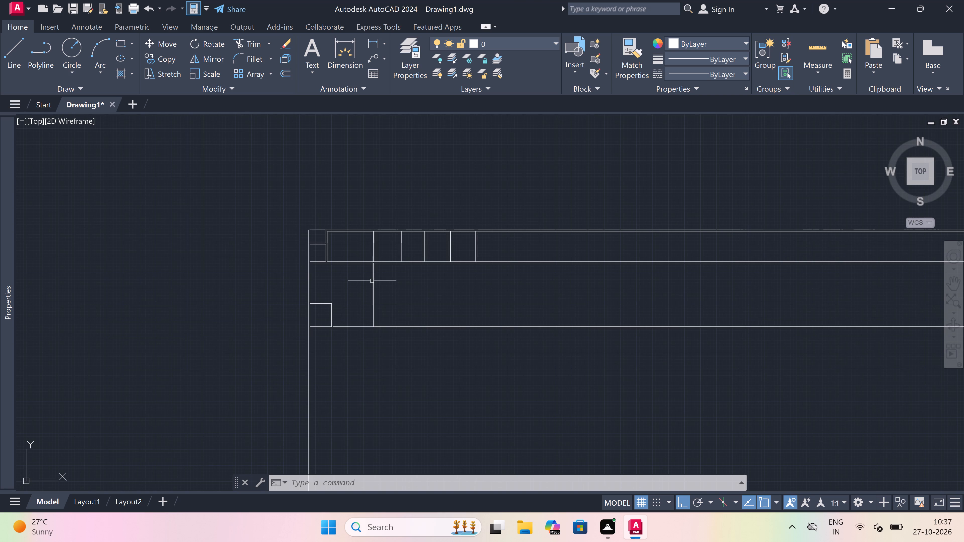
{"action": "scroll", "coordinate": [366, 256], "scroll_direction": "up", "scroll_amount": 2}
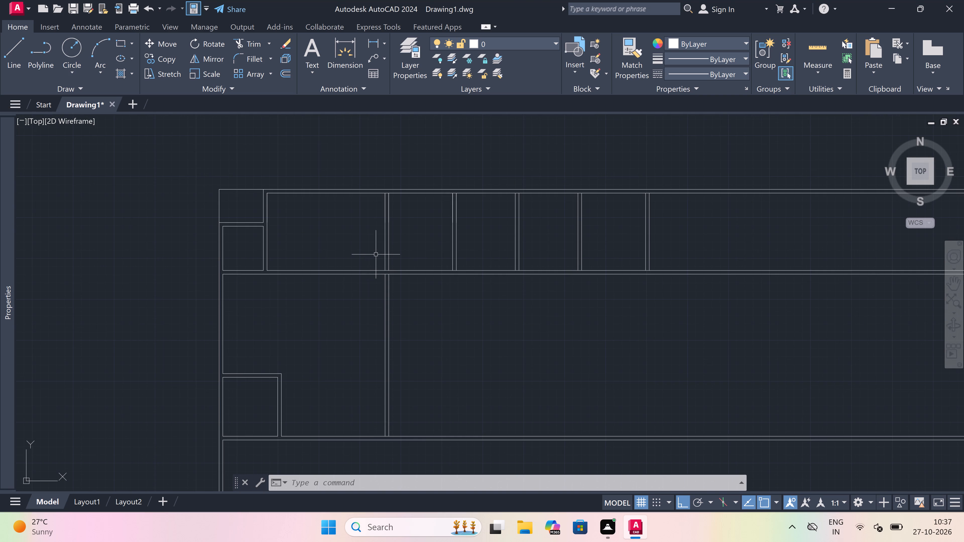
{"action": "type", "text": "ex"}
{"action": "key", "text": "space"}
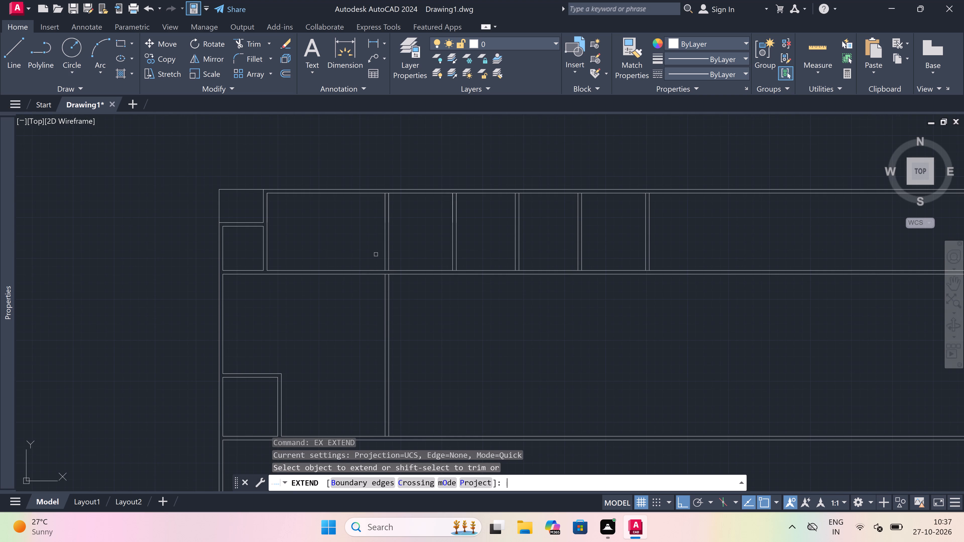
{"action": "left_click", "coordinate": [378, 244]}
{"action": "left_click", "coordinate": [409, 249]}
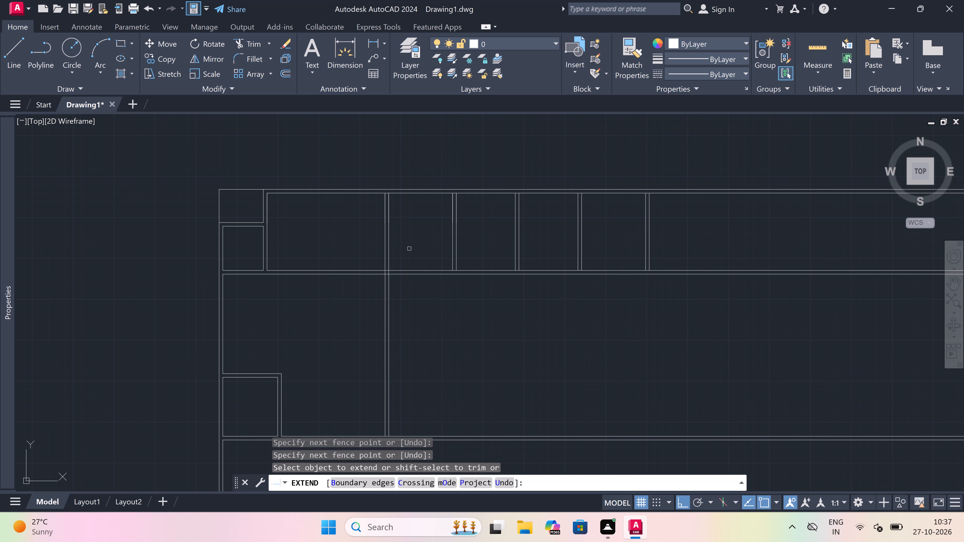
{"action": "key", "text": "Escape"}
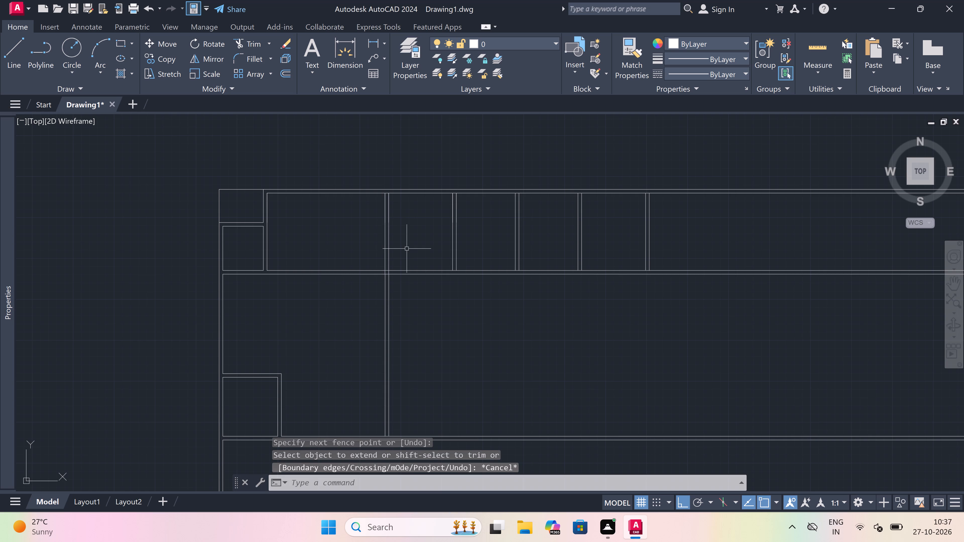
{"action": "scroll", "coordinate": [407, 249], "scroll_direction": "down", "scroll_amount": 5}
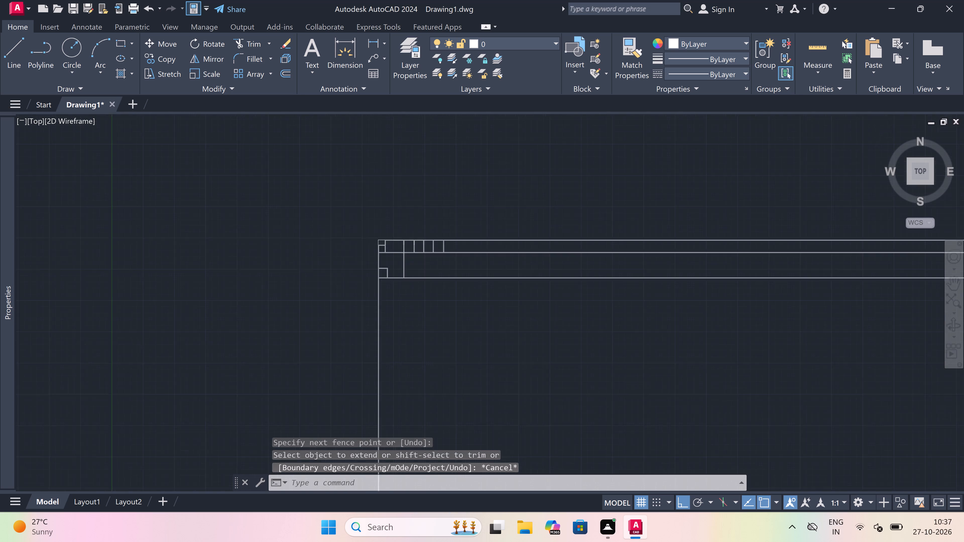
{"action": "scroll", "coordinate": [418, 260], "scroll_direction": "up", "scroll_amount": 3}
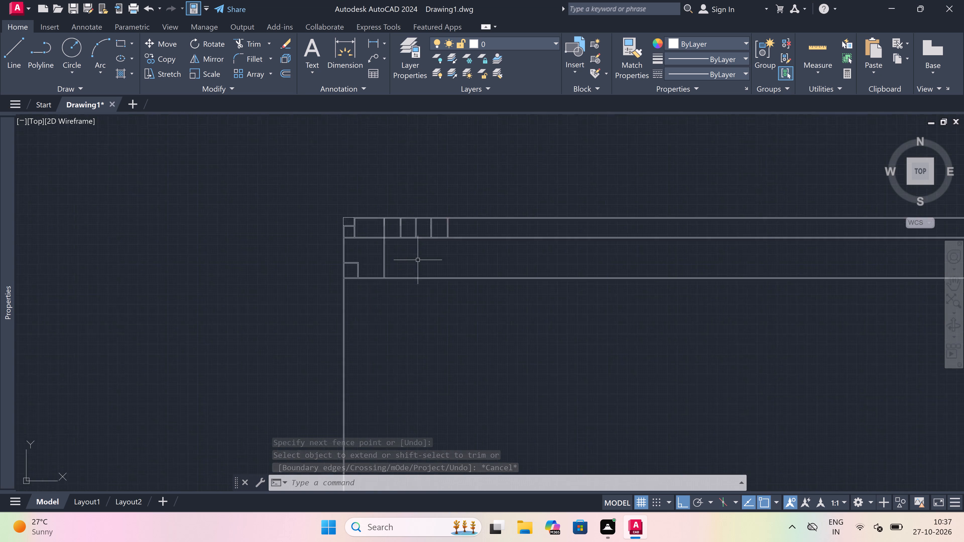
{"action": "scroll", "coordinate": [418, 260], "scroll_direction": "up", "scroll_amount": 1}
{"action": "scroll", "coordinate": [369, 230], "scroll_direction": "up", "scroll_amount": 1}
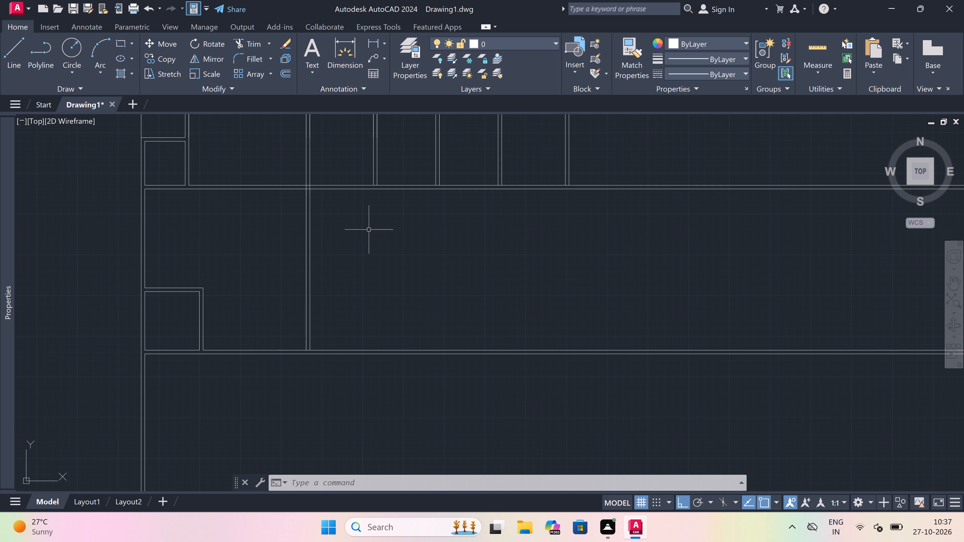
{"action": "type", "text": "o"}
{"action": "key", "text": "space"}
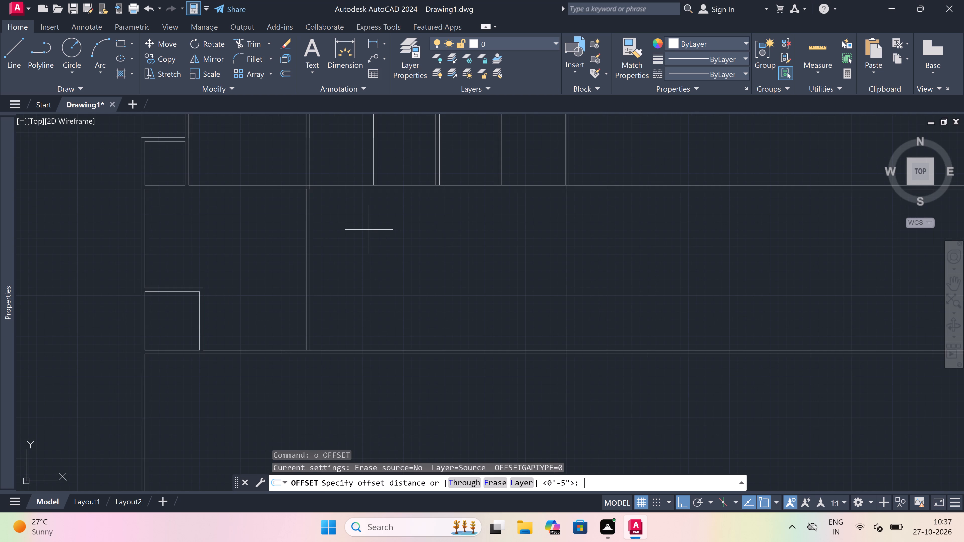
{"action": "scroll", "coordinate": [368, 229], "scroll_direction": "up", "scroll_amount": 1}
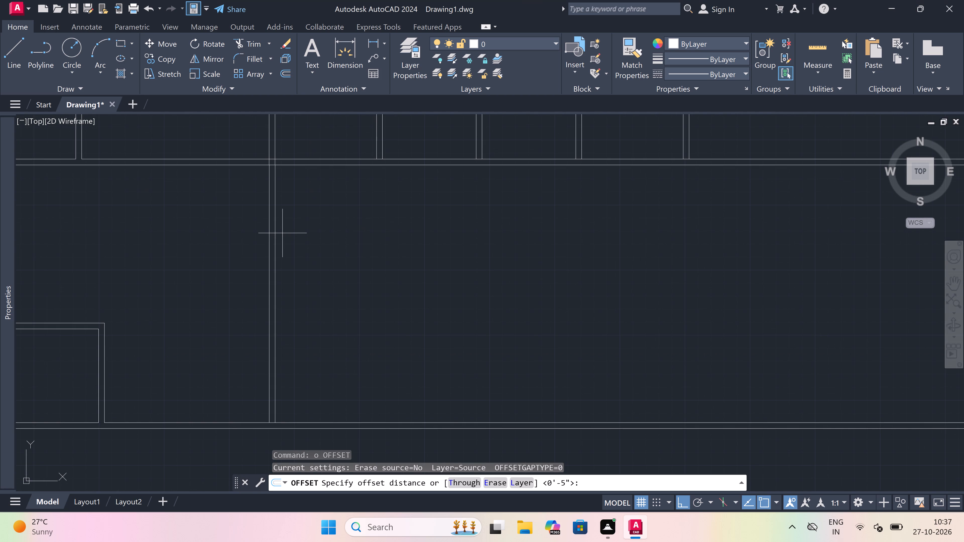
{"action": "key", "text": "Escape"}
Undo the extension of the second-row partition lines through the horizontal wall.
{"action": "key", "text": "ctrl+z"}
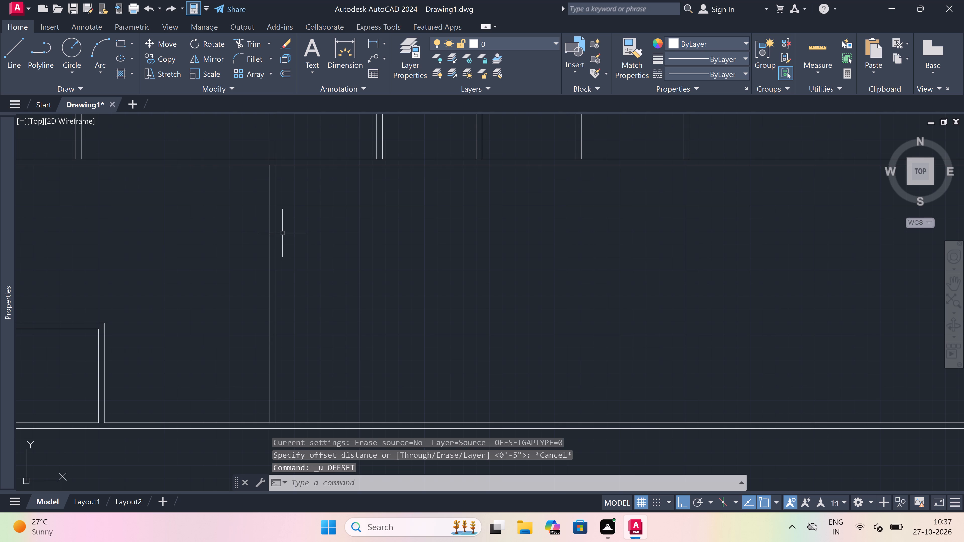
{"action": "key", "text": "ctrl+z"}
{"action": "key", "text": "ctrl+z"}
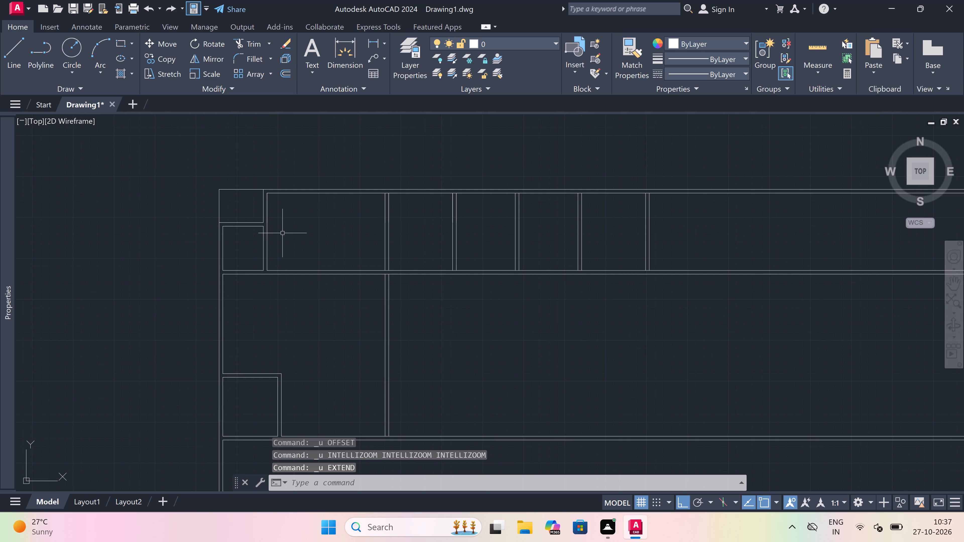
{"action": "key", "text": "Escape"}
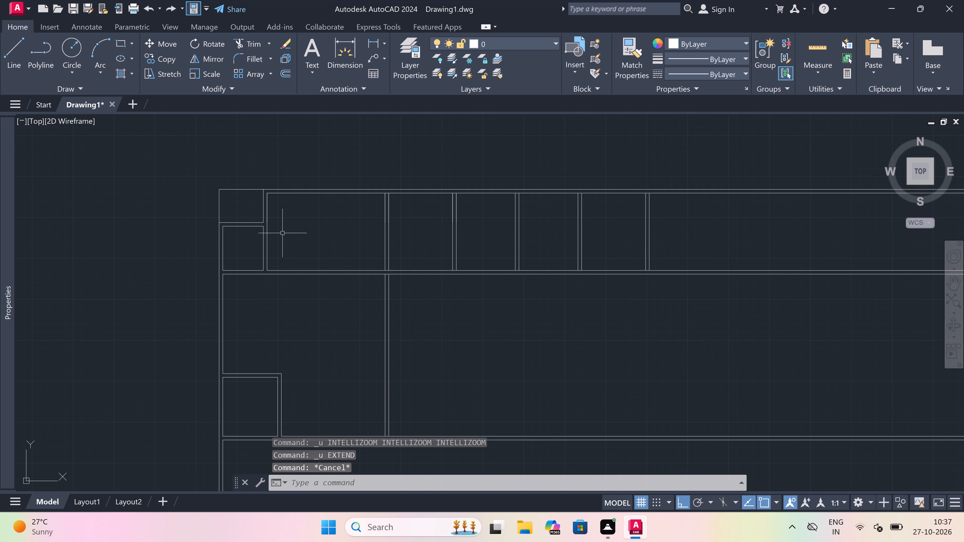
Offset the right line of the second-row partition 12'6" to the right.
{"action": "scroll", "coordinate": [316, 221], "scroll_direction": "down", "scroll_amount": 4}
{"action": "scroll", "coordinate": [346, 245], "scroll_direction": "up", "scroll_amount": 3}
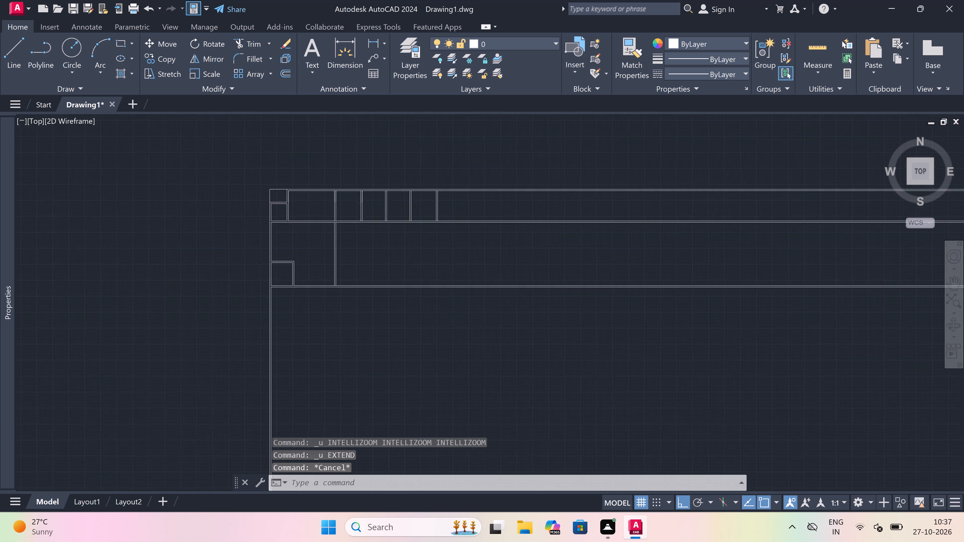
{"action": "type", "text": "o"}
{"action": "key", "text": "space"}
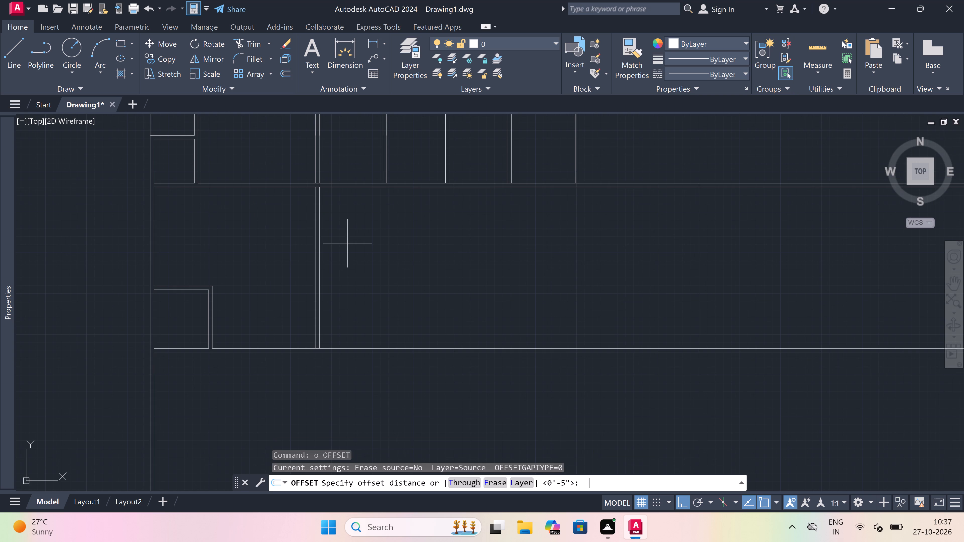
{"action": "scroll", "coordinate": [317, 181], "scroll_direction": "up", "scroll_amount": 1}
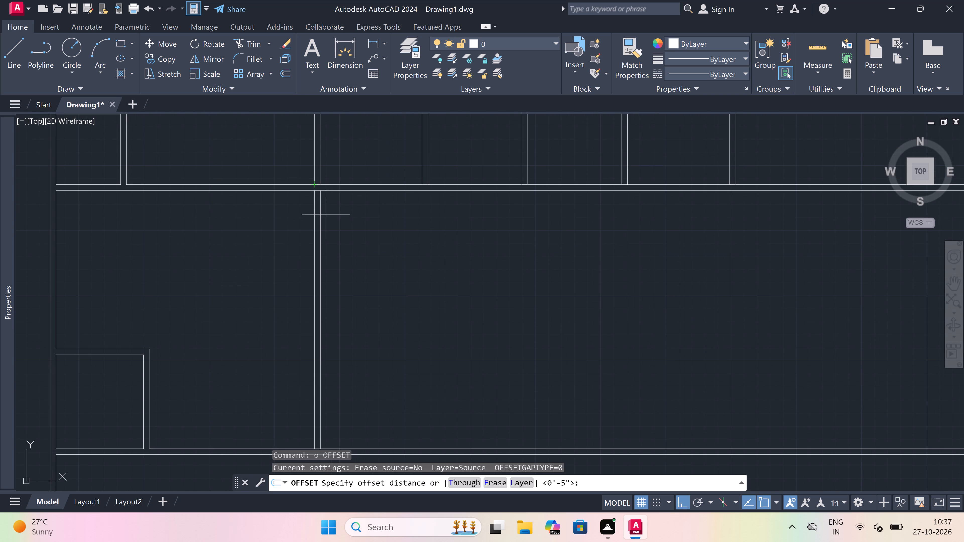
{"action": "left_click_drag", "start_coordinate": [325, 216], "coordinate": [329, 216]}
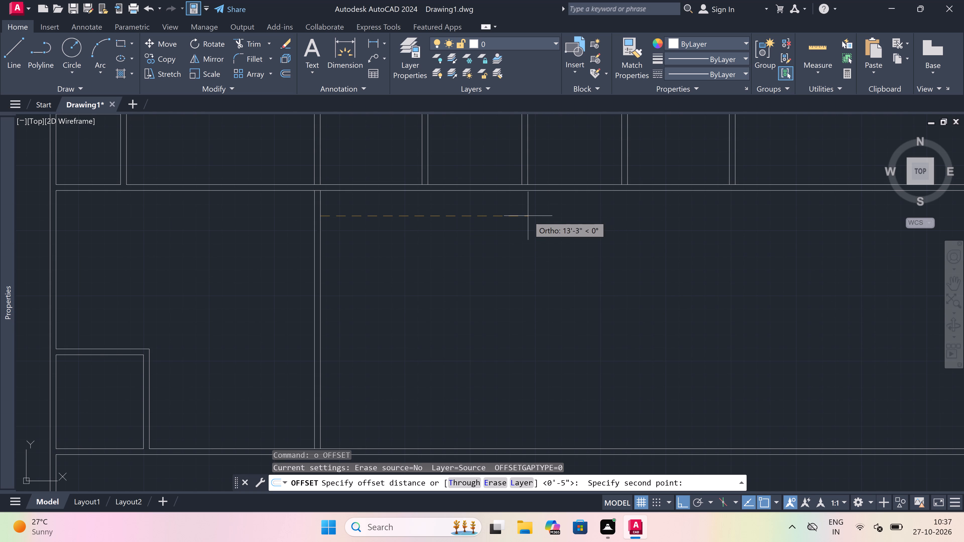
{"action": "type", "text": "12"}
{"action": "type", "text": "'6"}
{"action": "type", "text": "\""}
{"action": "key", "text": "space"}
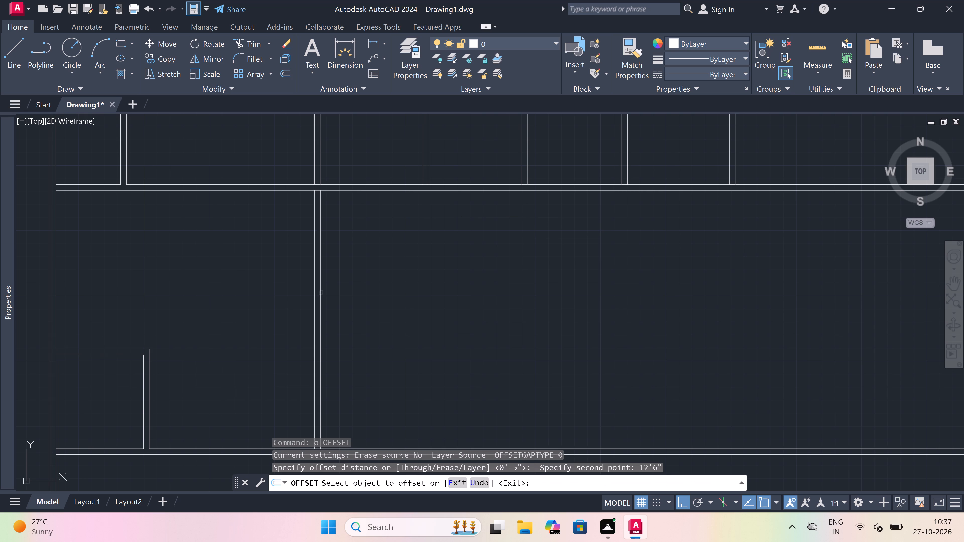
{"action": "left_click_drag", "start_coordinate": [320, 292], "coordinate": [361, 289]}
{"action": "left_click", "coordinate": [591, 269]}
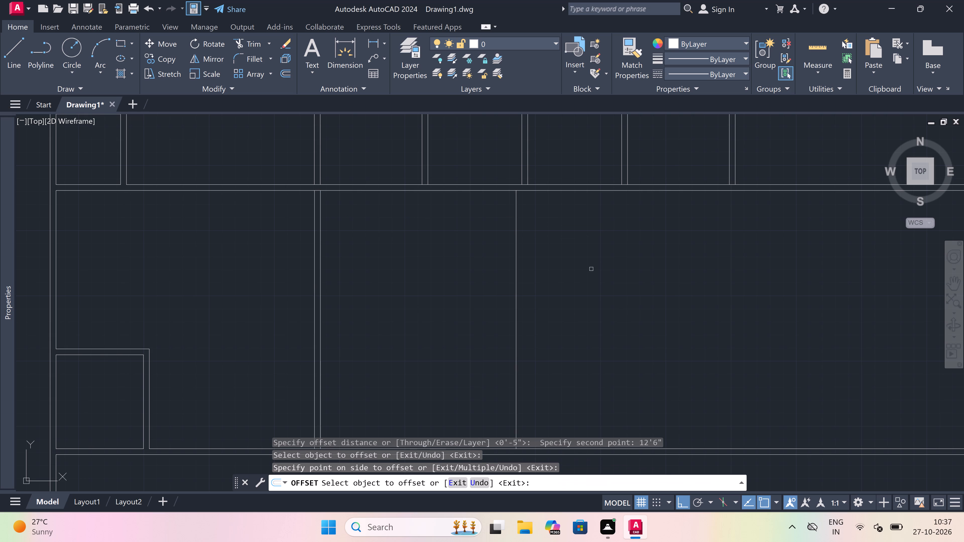
{"action": "key", "text": "Escape"}
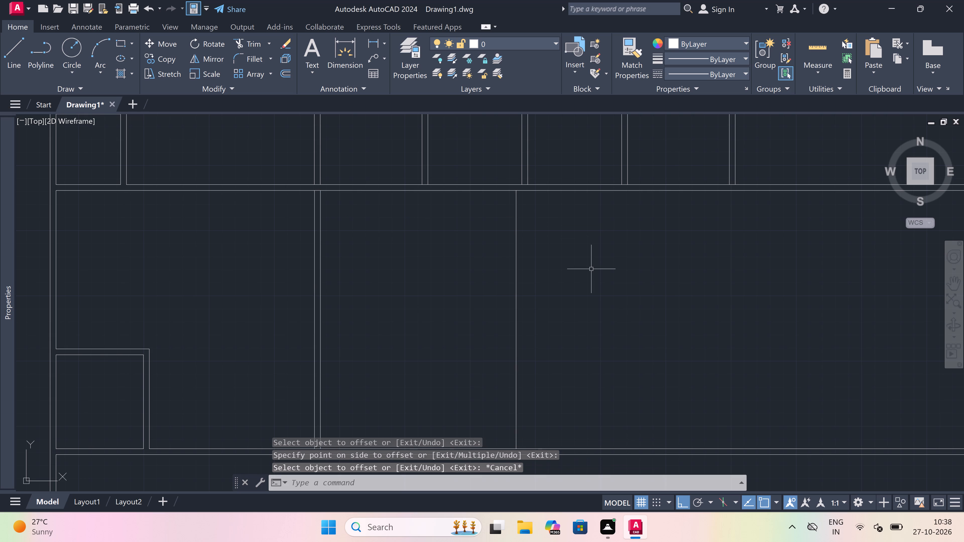
Offset the new vertical line 4.5" to the right to form the second partition's thickness.
{"action": "key", "text": "space"}
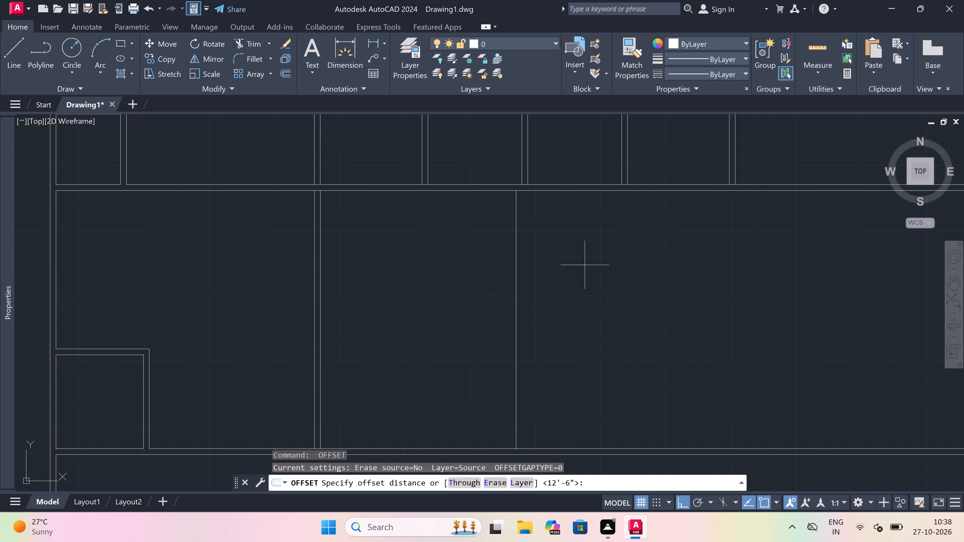
{"action": "scroll", "coordinate": [521, 227], "scroll_direction": "up", "scroll_amount": 1}
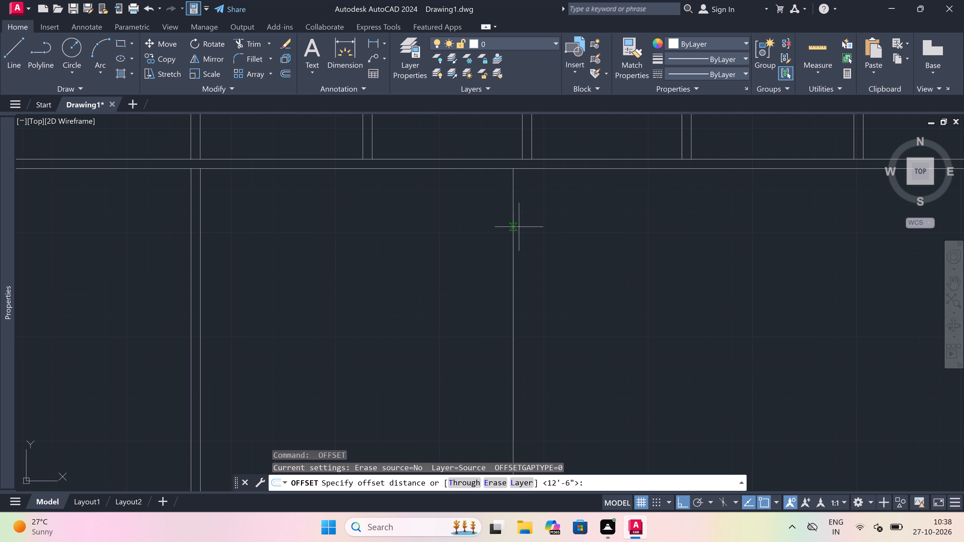
{"action": "left_click", "coordinate": [515, 227]}
{"action": "type", "text": "4.5"}
{"action": "type", "text": "\""}
{"action": "key", "text": "space"}
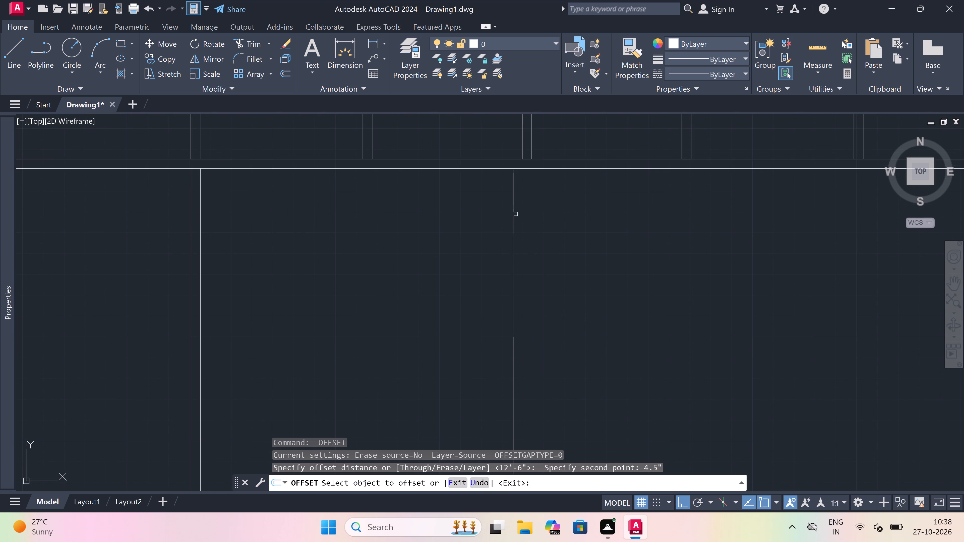
{"action": "left_click_drag", "start_coordinate": [514, 208], "coordinate": [521, 209]}
{"action": "left_click", "coordinate": [535, 209]}
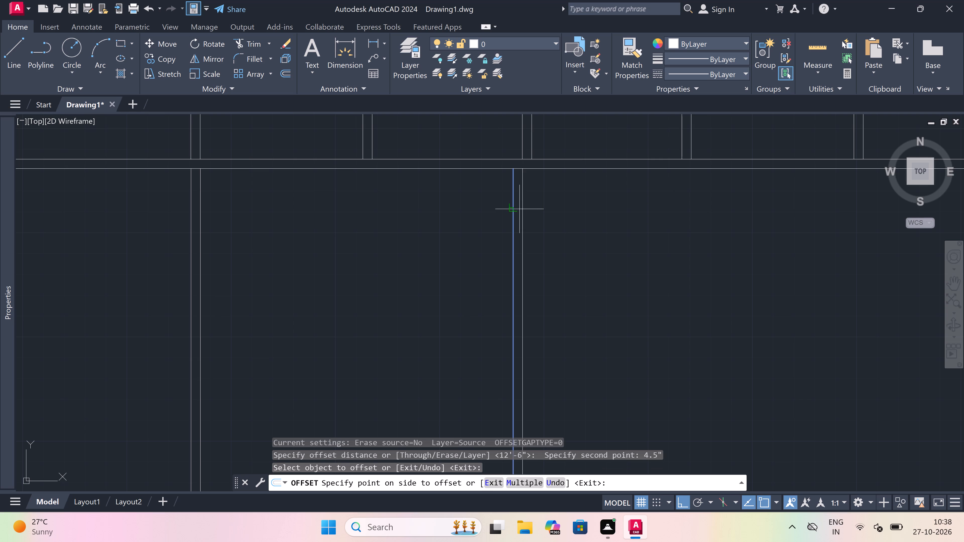
{"action": "key", "text": "Escape"}
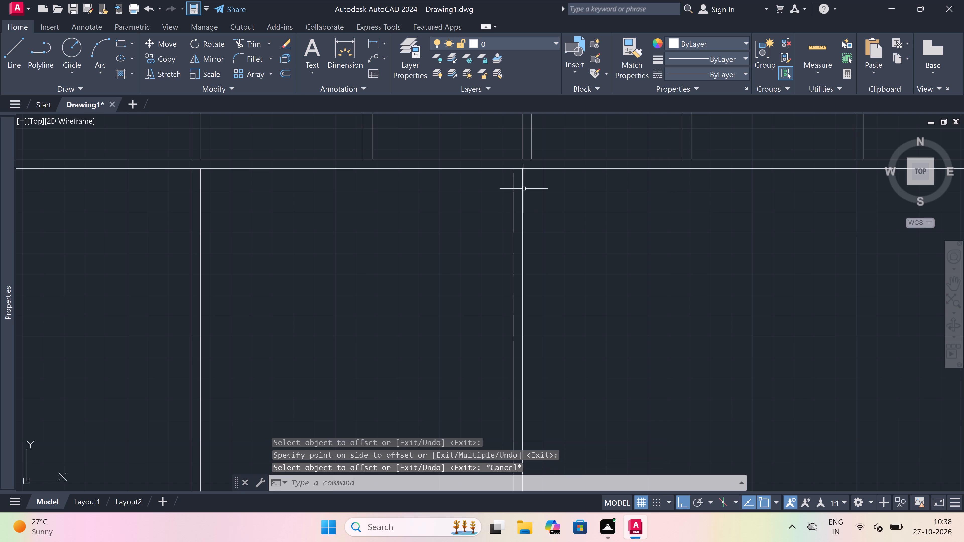
Draw a line from the foot of the last first-row partition's right line about 78' down, 4.5" left, and back up to its left line.
{"action": "scroll", "coordinate": [516, 201], "scroll_direction": "down", "scroll_amount": 3}
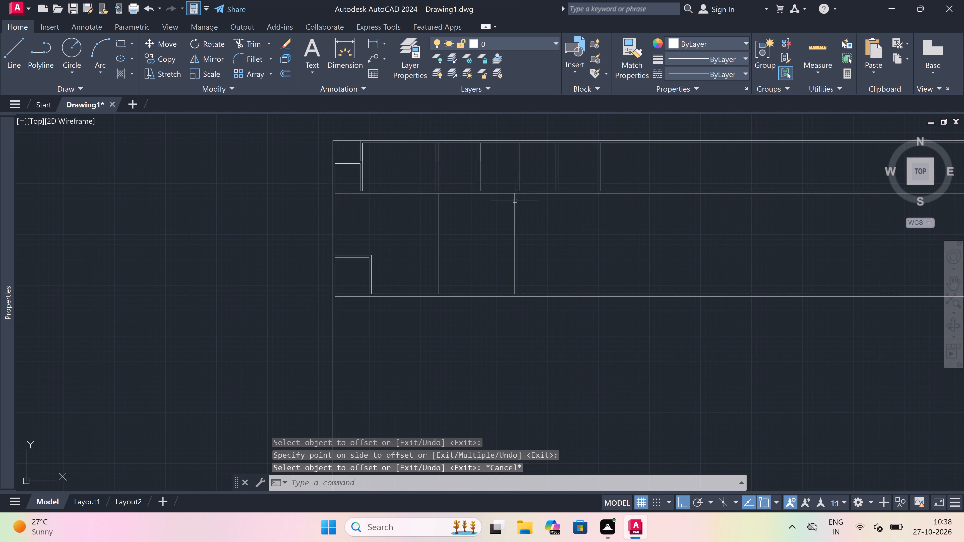
{"action": "scroll", "coordinate": [530, 206], "scroll_direction": "down", "scroll_amount": 1}
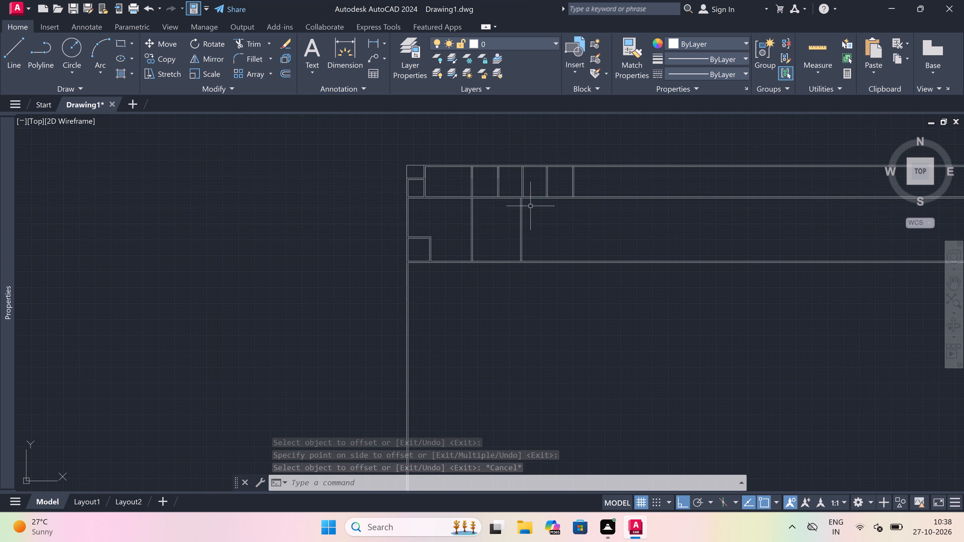
{"action": "scroll", "coordinate": [611, 168], "scroll_direction": "up", "scroll_amount": 2}
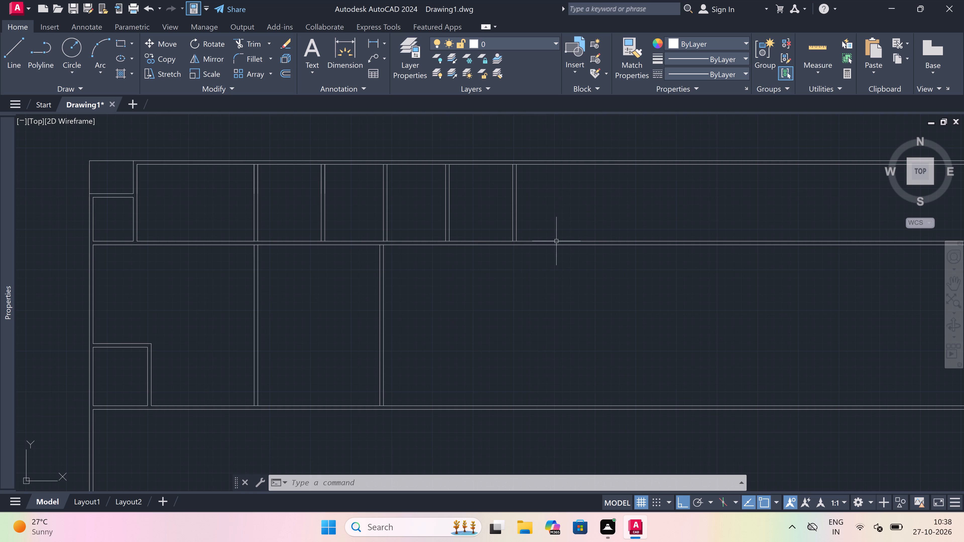
{"action": "scroll", "coordinate": [516, 265], "scroll_direction": "up", "scroll_amount": 1}
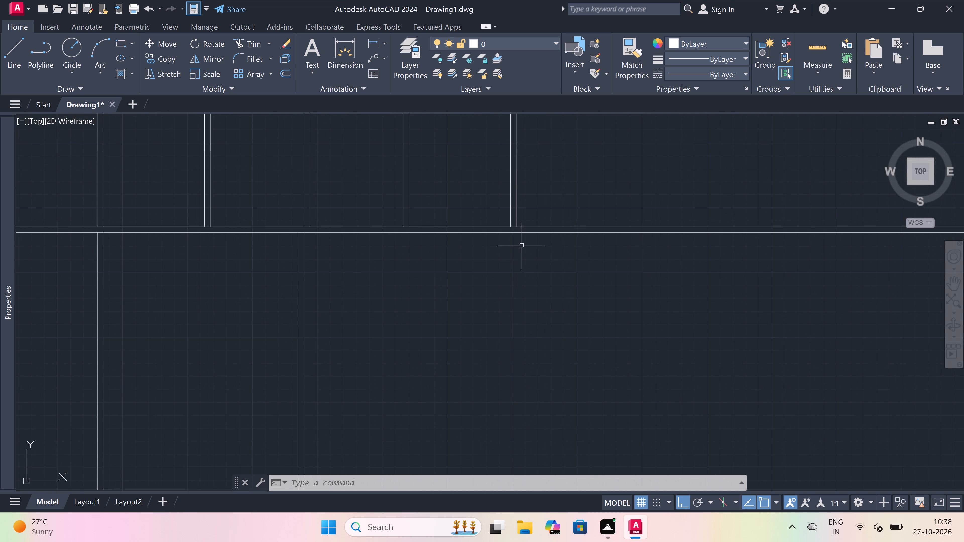
{"action": "type", "text": "l"}
{"action": "key", "text": "space"}
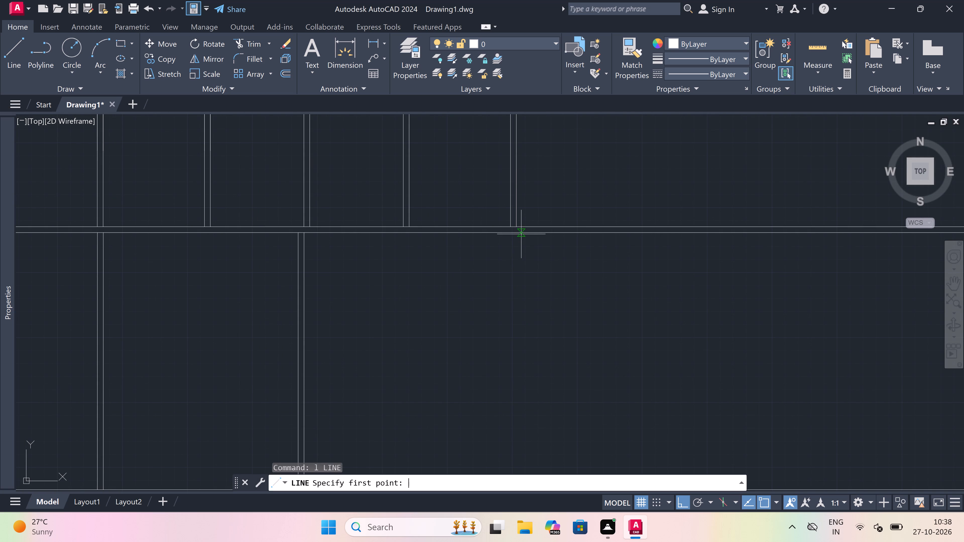
{"action": "left_click", "coordinate": [519, 224]}
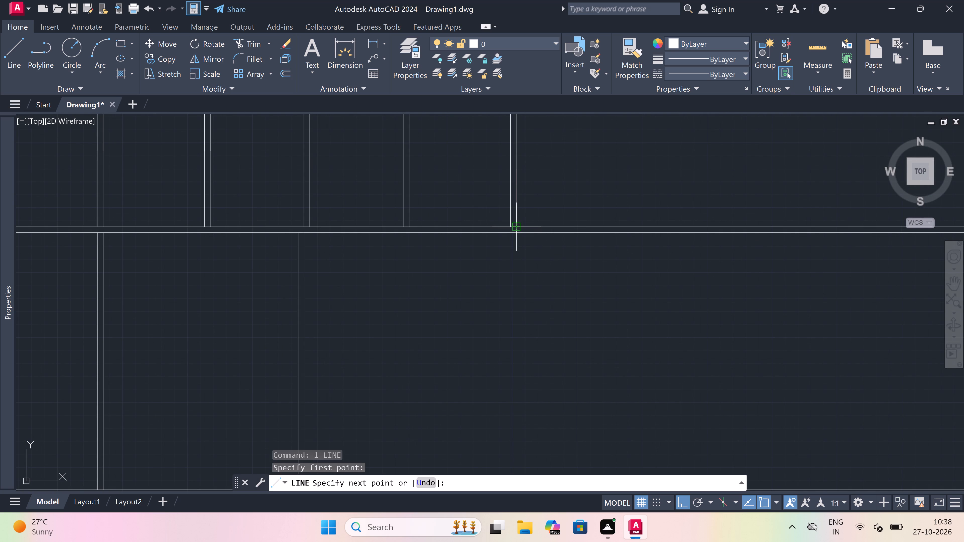
{"action": "scroll", "coordinate": [519, 224], "scroll_direction": "down", "scroll_amount": 6}
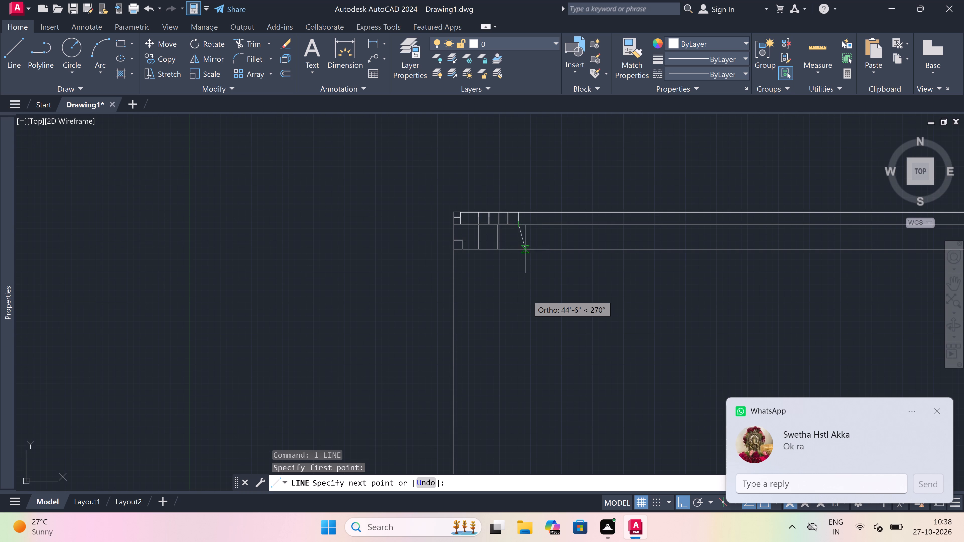
{"action": "scroll", "coordinate": [517, 342], "scroll_direction": "up", "scroll_amount": 4}
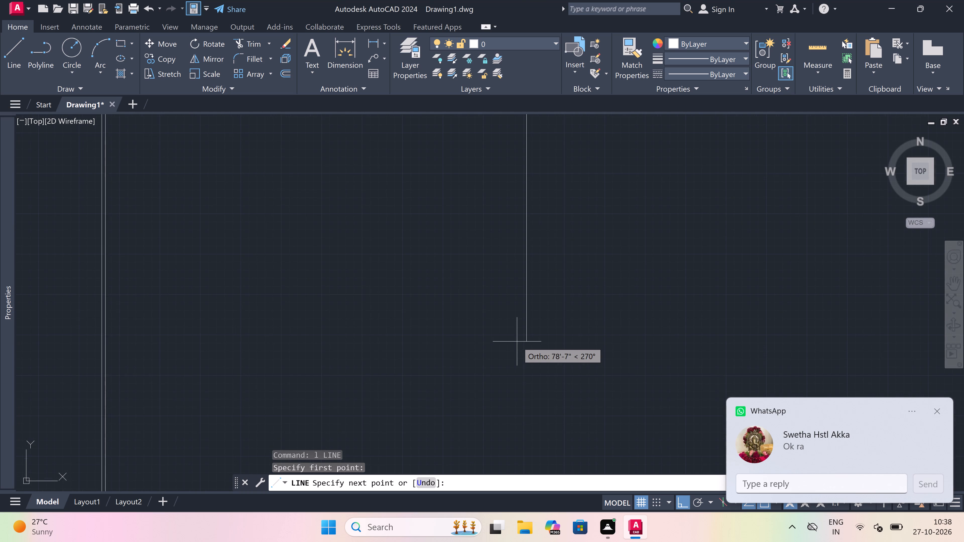
{"action": "left_click_drag", "start_coordinate": [521, 338], "coordinate": [520, 336]}
{"action": "type", "text": "4.5"}
{"action": "type", "text": "\""}
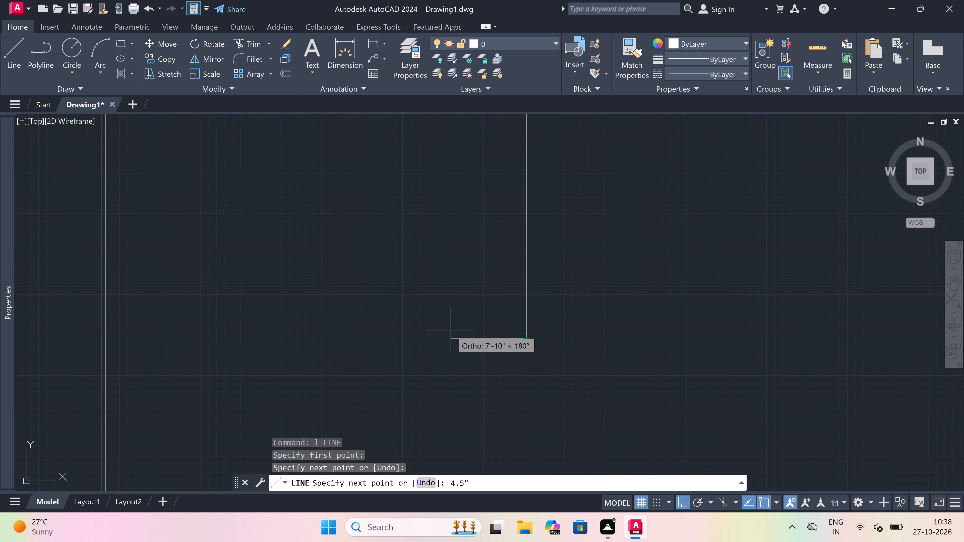
{"action": "key", "text": "space"}
{"action": "scroll", "coordinate": [452, 329], "scroll_direction": "down", "scroll_amount": 4}
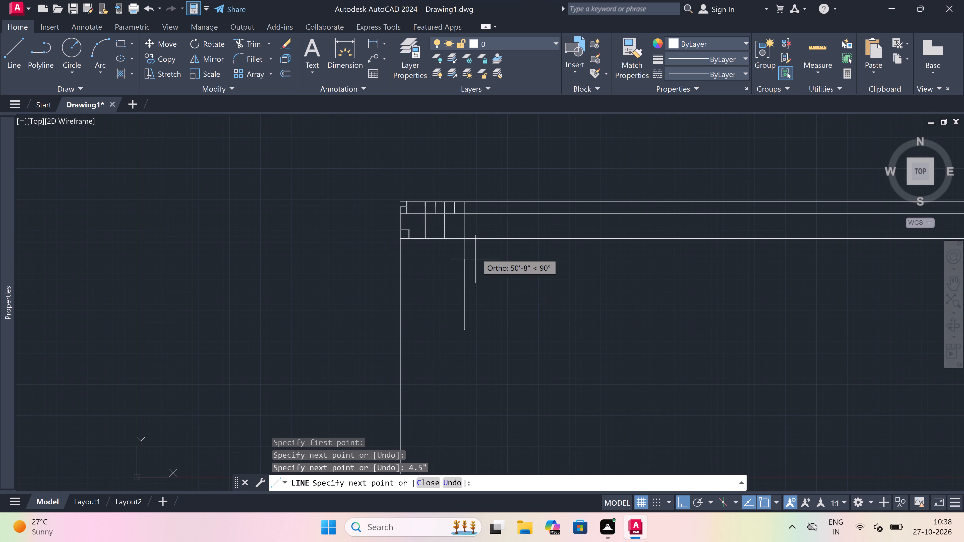
{"action": "scroll", "coordinate": [457, 191], "scroll_direction": "up", "scroll_amount": 4}
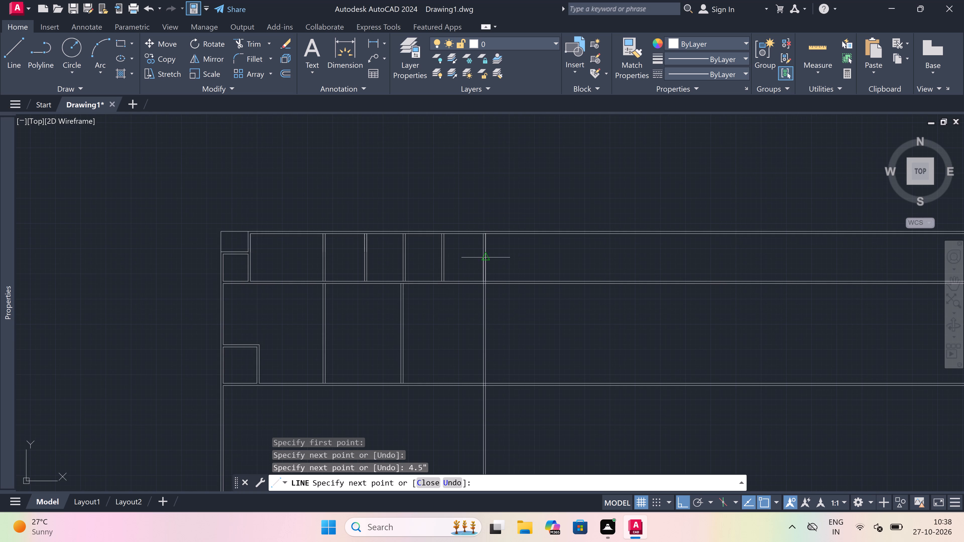
{"action": "scroll", "coordinate": [488, 285], "scroll_direction": "up", "scroll_amount": 4}
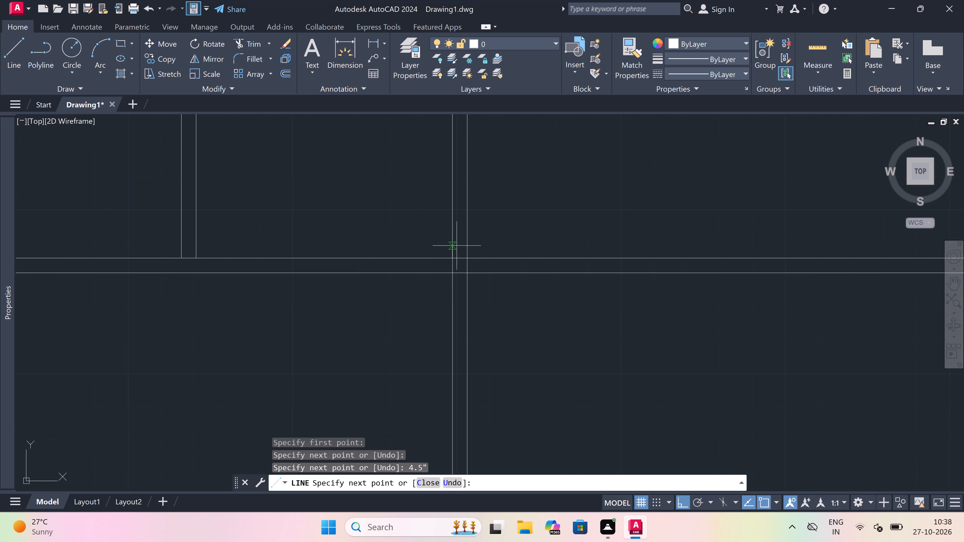
{"action": "left_click", "coordinate": [453, 260]}
{"action": "key", "text": "Escape"}
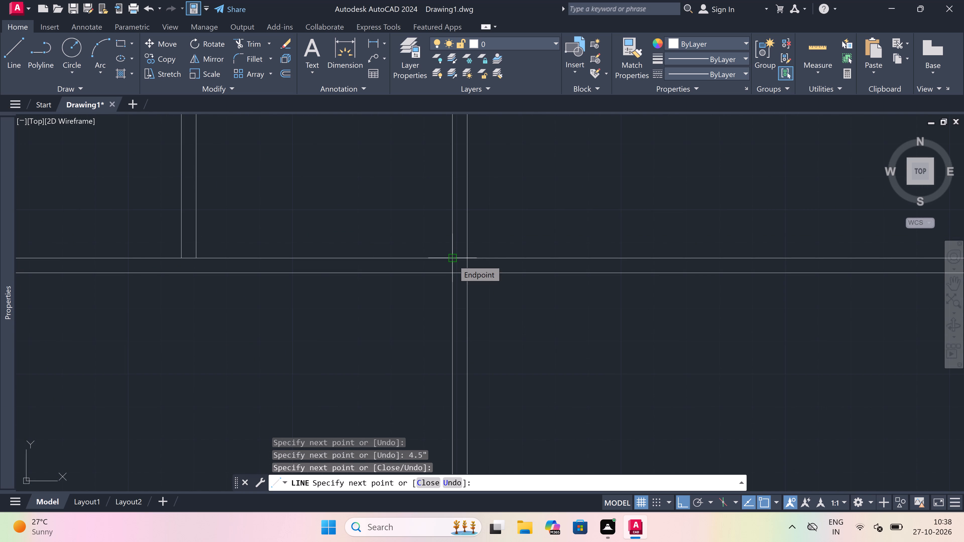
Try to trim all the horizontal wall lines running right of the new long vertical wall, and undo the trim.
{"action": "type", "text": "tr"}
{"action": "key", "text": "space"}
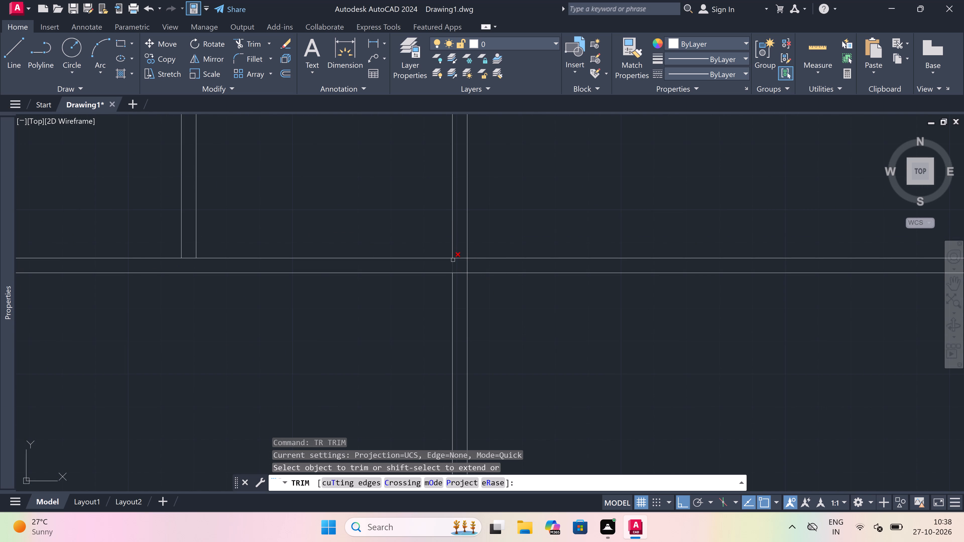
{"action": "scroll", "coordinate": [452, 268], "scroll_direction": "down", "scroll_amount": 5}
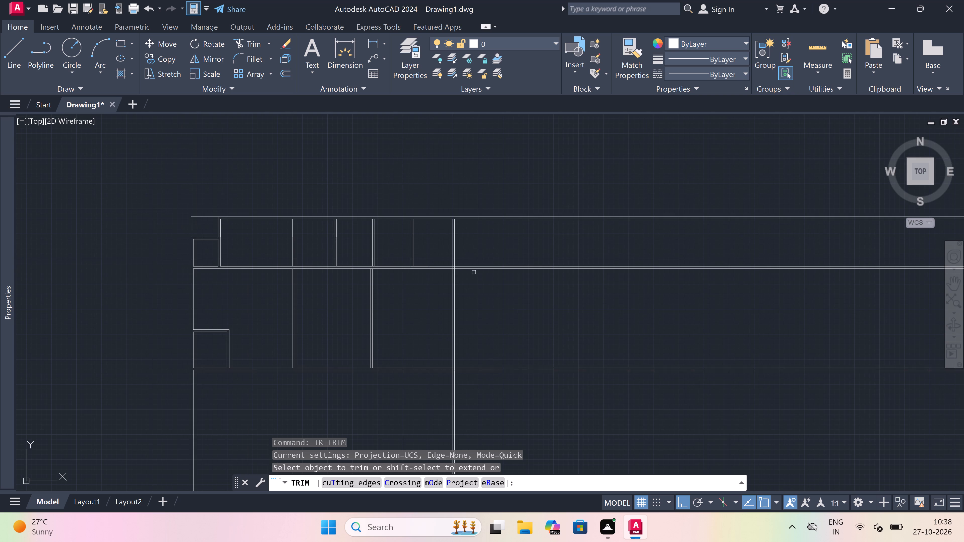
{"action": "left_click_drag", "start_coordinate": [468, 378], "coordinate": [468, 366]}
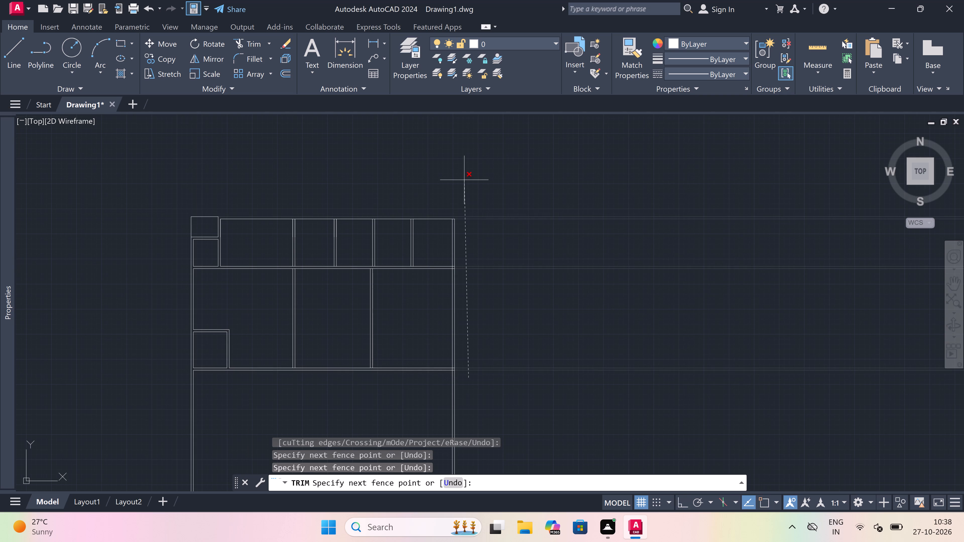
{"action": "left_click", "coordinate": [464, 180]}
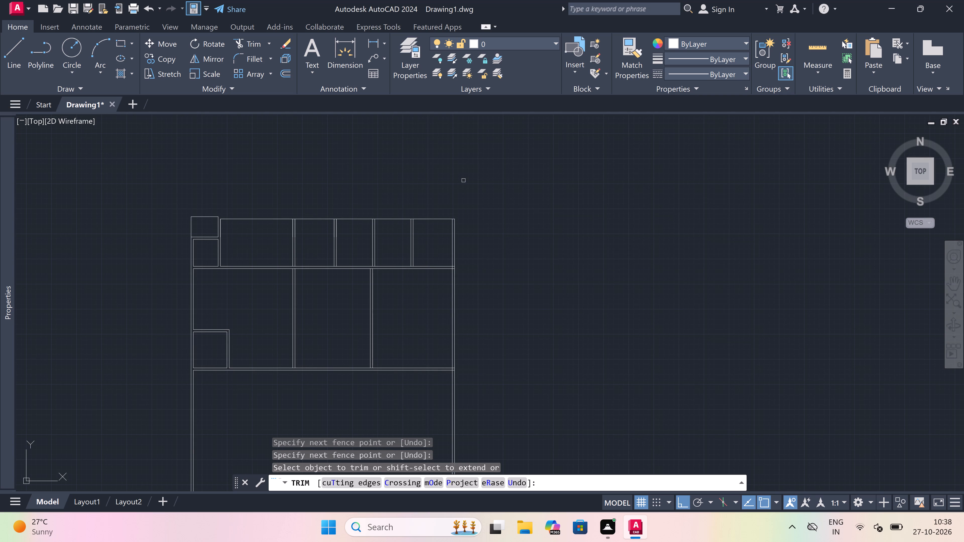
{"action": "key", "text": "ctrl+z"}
Trim the top wall's inner line between the two lines of the last first-row partition.
{"action": "scroll", "coordinate": [468, 188], "scroll_direction": "down", "scroll_amount": 5}
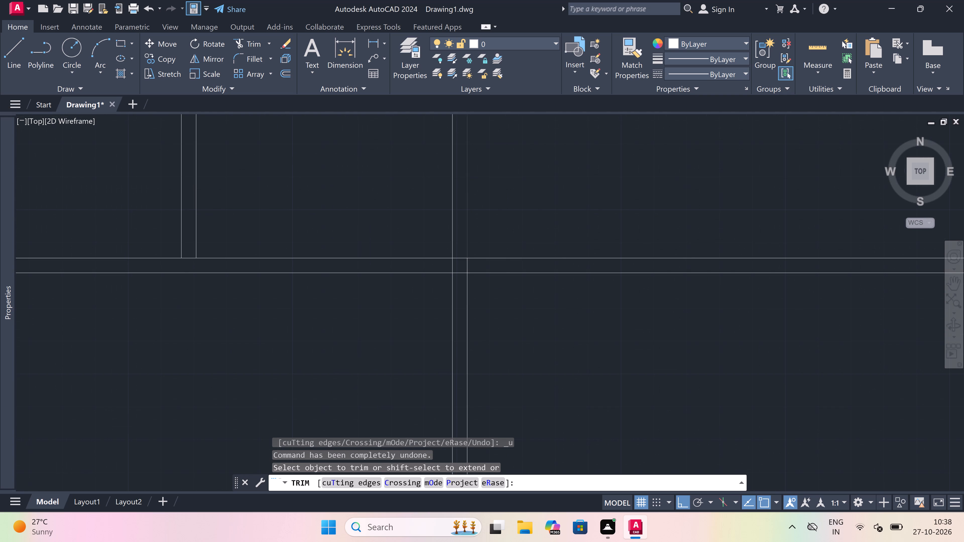
{"action": "scroll", "coordinate": [468, 188], "scroll_direction": "down", "scroll_amount": 3}
{"action": "scroll", "coordinate": [473, 169], "scroll_direction": "up", "scroll_amount": 3}
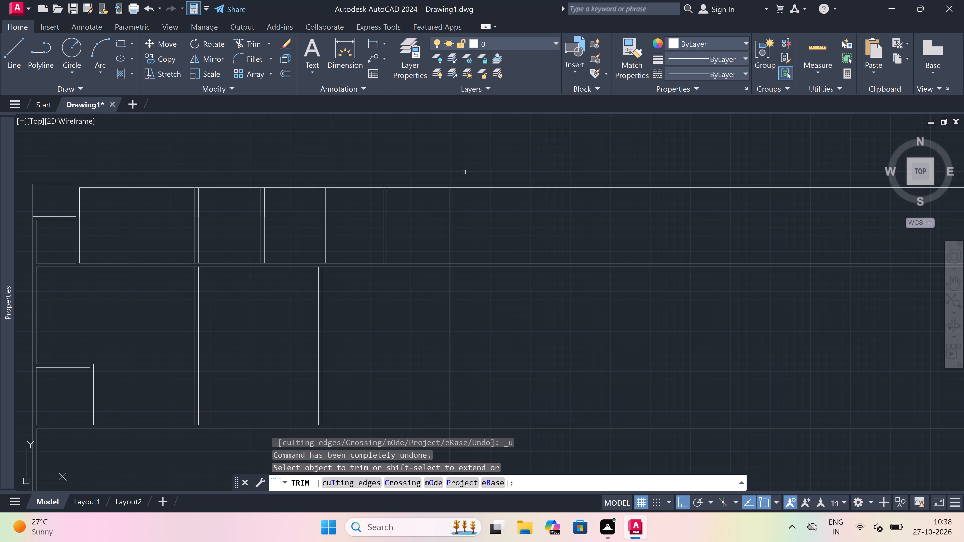
{"action": "scroll", "coordinate": [445, 186], "scroll_direction": "up", "scroll_amount": 3}
{"action": "scroll", "coordinate": [475, 194], "scroll_direction": "up", "scroll_amount": 1}
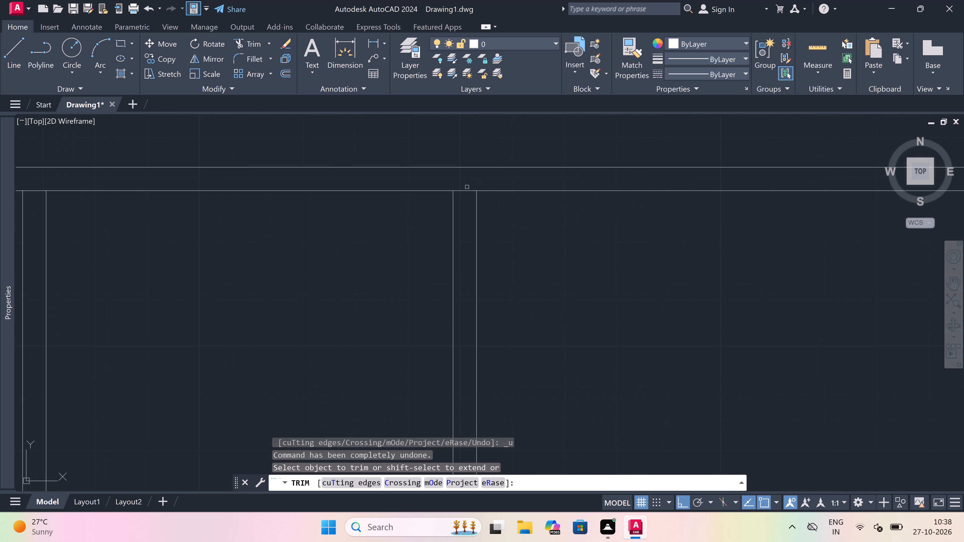
{"action": "left_click", "coordinate": [463, 192]}
{"action": "scroll", "coordinate": [463, 192], "scroll_direction": "down", "scroll_amount": 2}
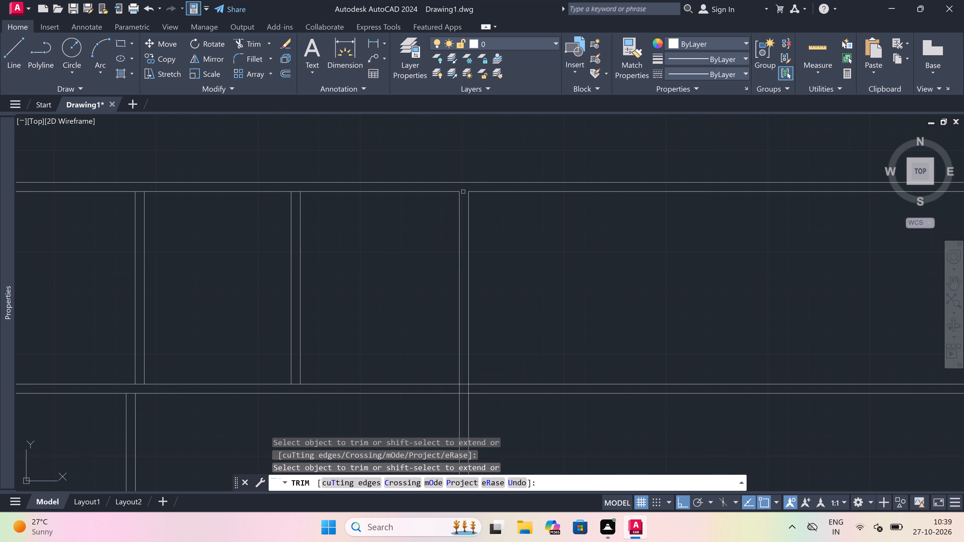
{"action": "key", "text": "Escape"}
Extend the right line of the last first-row partition up to the top wall's outer line.
{"action": "type", "text": "ex"}
{"action": "key", "text": "space"}
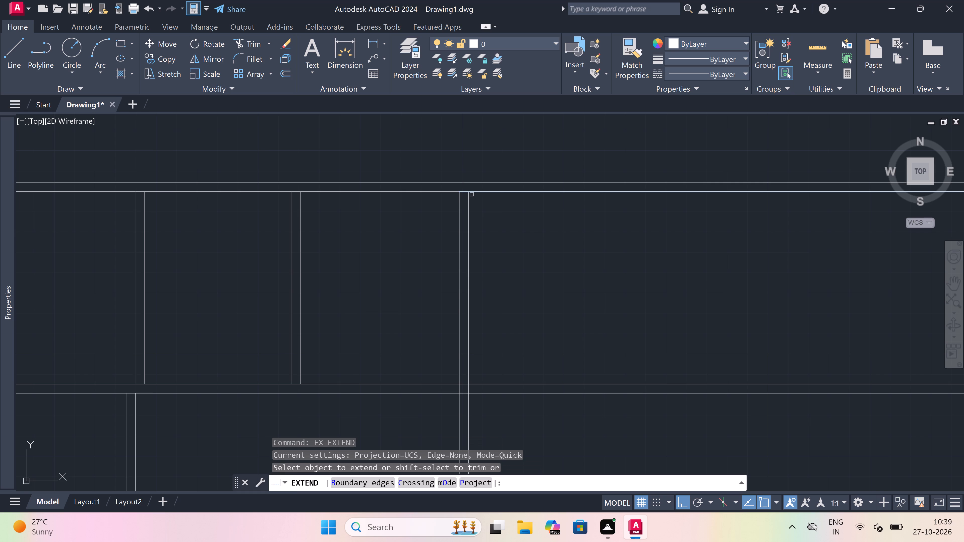
{"action": "left_click", "coordinate": [469, 197]}
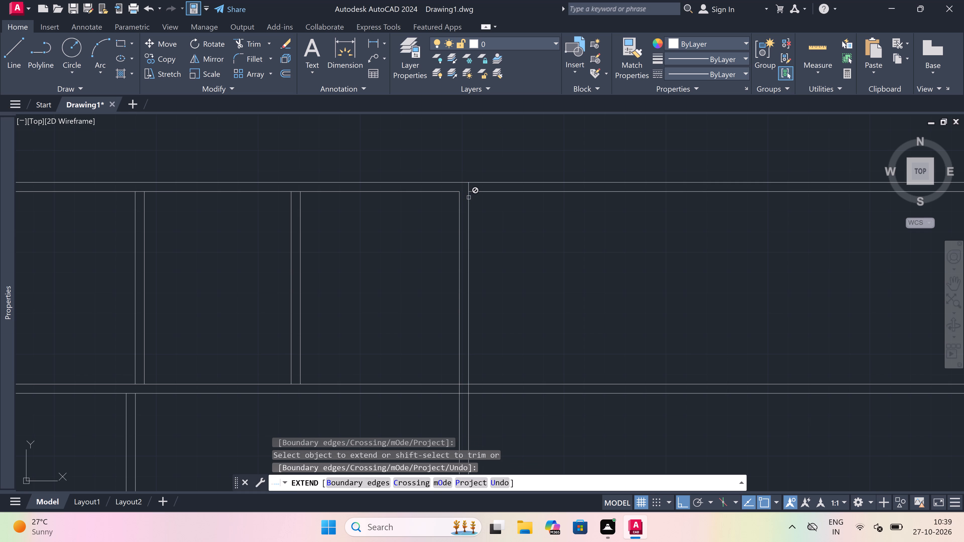
{"action": "key", "text": "Escape"}
Trim away all the horizontal wall lines that run right past the new long vertical wall.
{"action": "type", "text": "tr"}
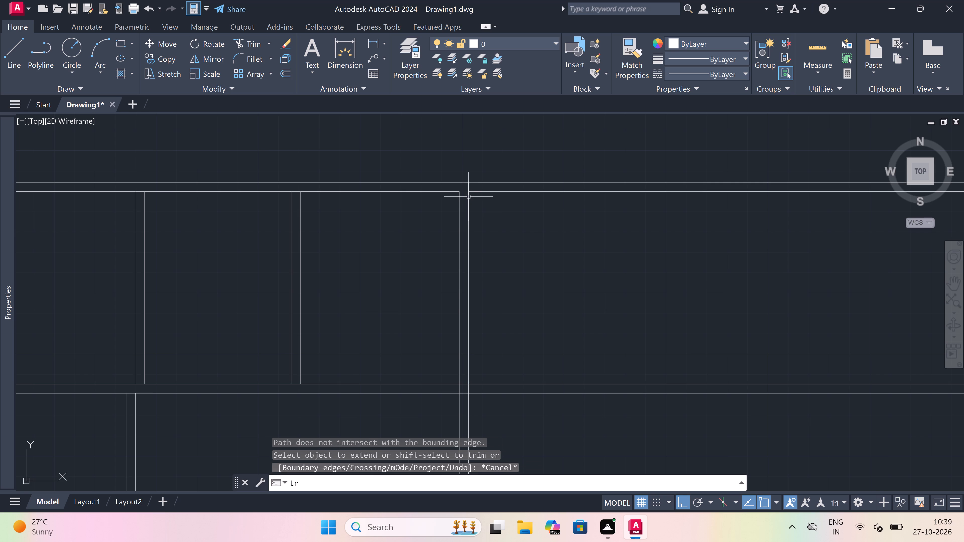
{"action": "key", "text": "space"}
{"action": "scroll", "coordinate": [478, 162], "scroll_direction": "down", "scroll_amount": 3}
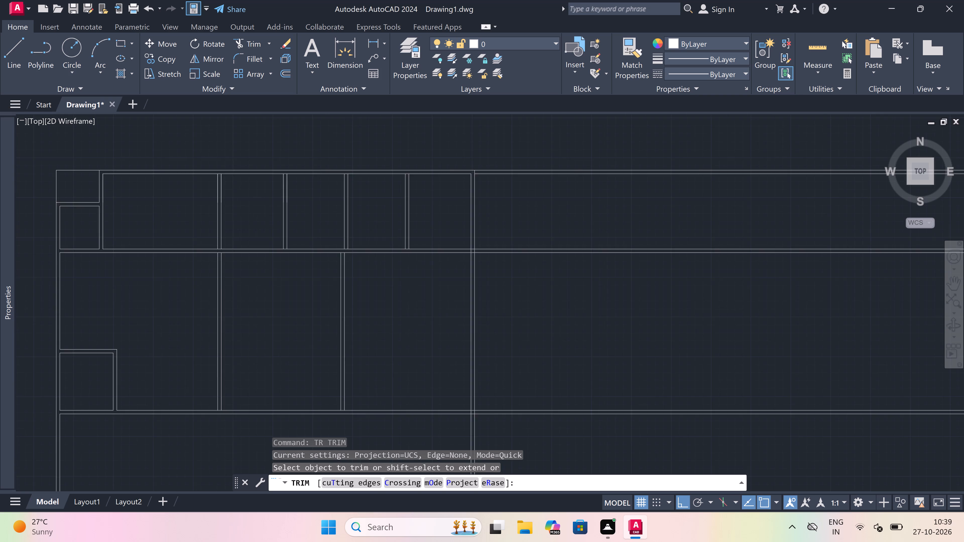
{"action": "left_click", "coordinate": [491, 160]}
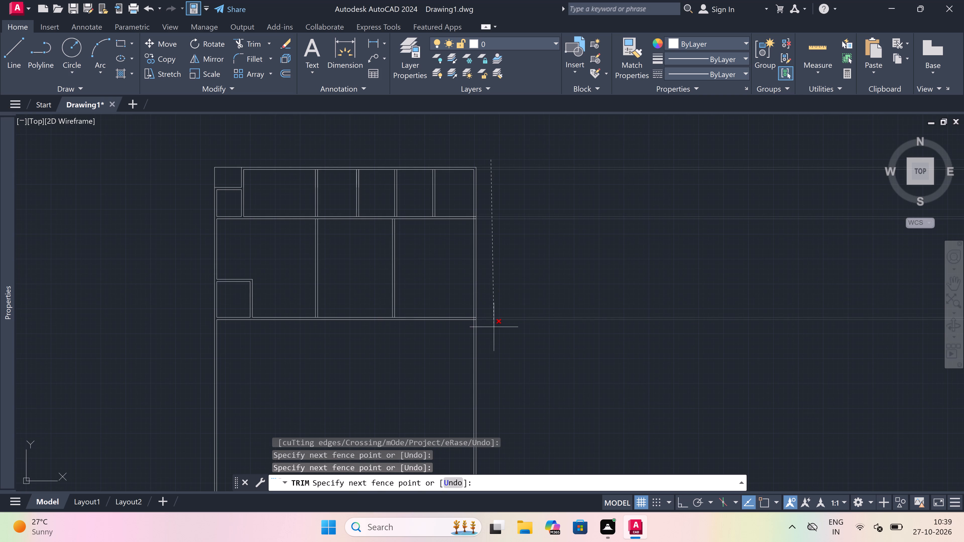
{"action": "left_click", "coordinate": [494, 327]}
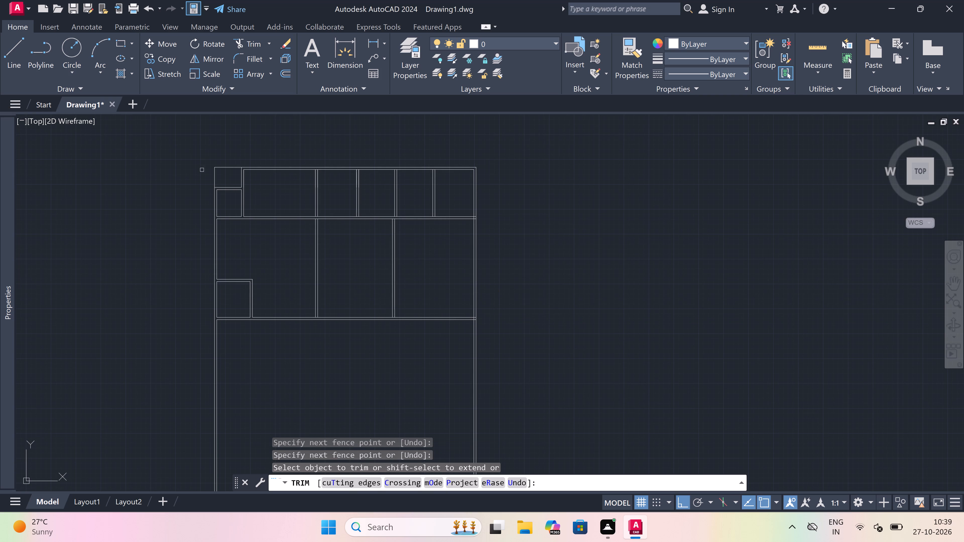
Trim the horizontal wall between rows open where the two-row partition crosses it, and its upper line at the next first-row partition.
{"action": "scroll", "coordinate": [308, 211], "scroll_direction": "up", "scroll_amount": 2}
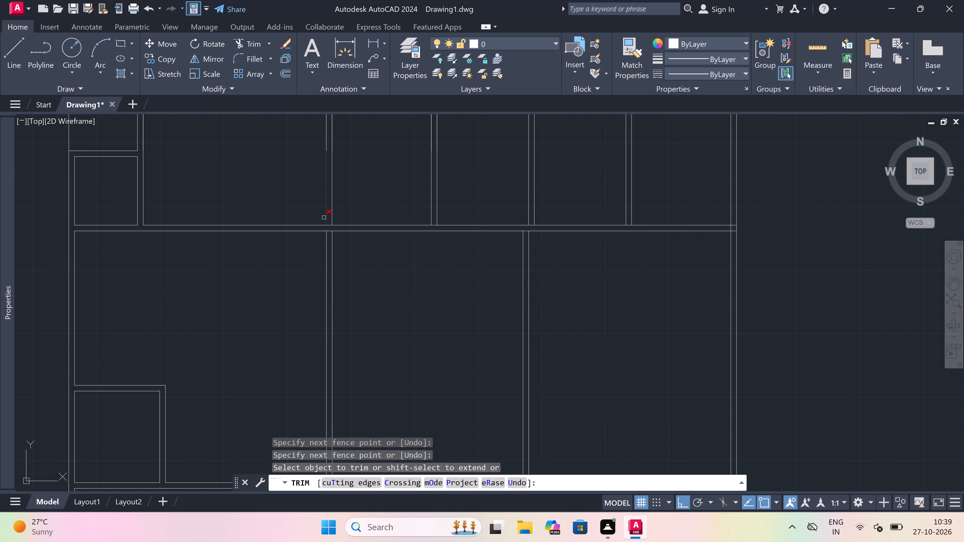
{"action": "scroll", "coordinate": [323, 218], "scroll_direction": "up", "scroll_amount": 4}
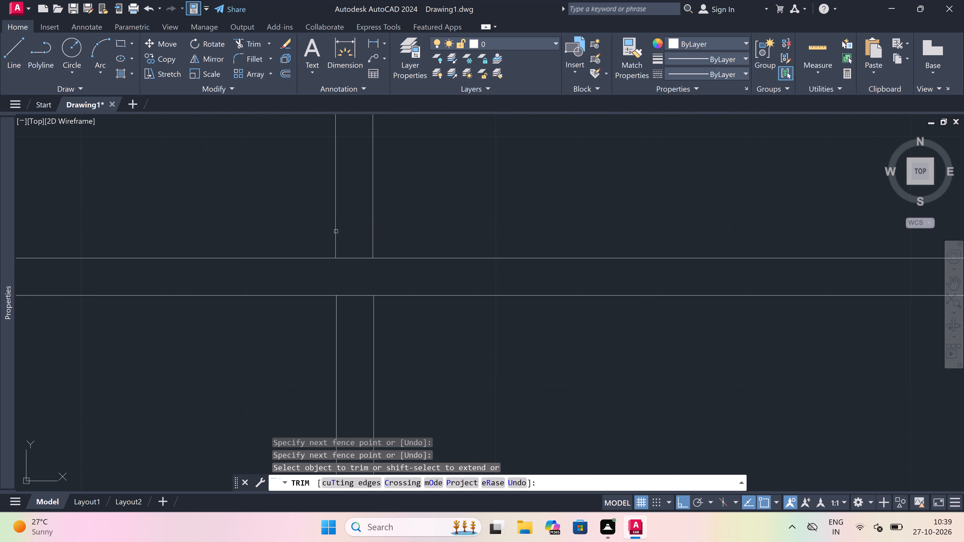
{"action": "left_click_drag", "start_coordinate": [357, 224], "coordinate": [357, 228]}
{"action": "left_click_drag", "start_coordinate": [352, 332], "coordinate": [352, 328]}
{"action": "scroll", "coordinate": [350, 281], "scroll_direction": "down", "scroll_amount": 7}
{"action": "scroll", "coordinate": [412, 278], "scroll_direction": "up", "scroll_amount": 5}
{"action": "left_click", "coordinate": [389, 282]}
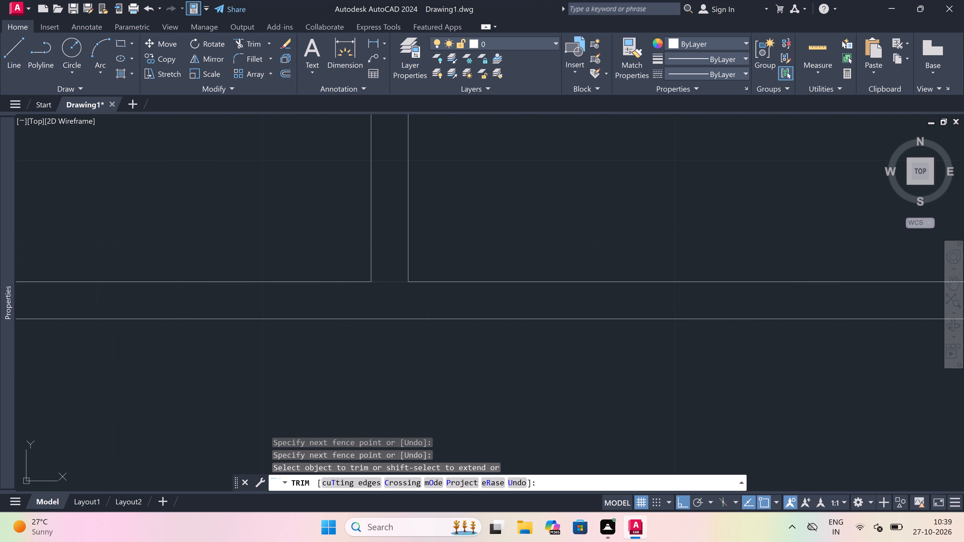
Trim the top wall's inner line open at its junctions with the two-row partition and the three first-row partitions to its right.
{"action": "scroll", "coordinate": [389, 282], "scroll_direction": "down", "scroll_amount": 6}
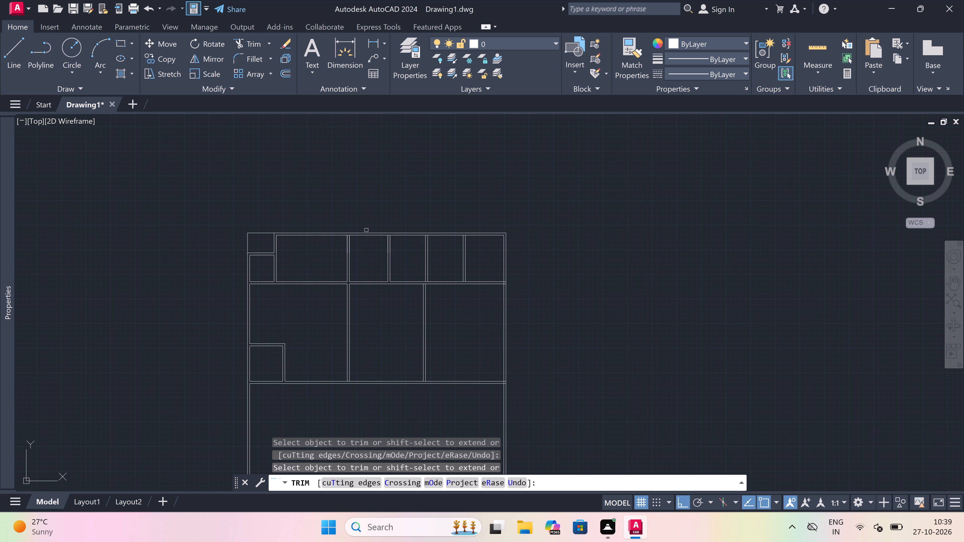
{"action": "scroll", "coordinate": [348, 236], "scroll_direction": "up", "scroll_amount": 3}
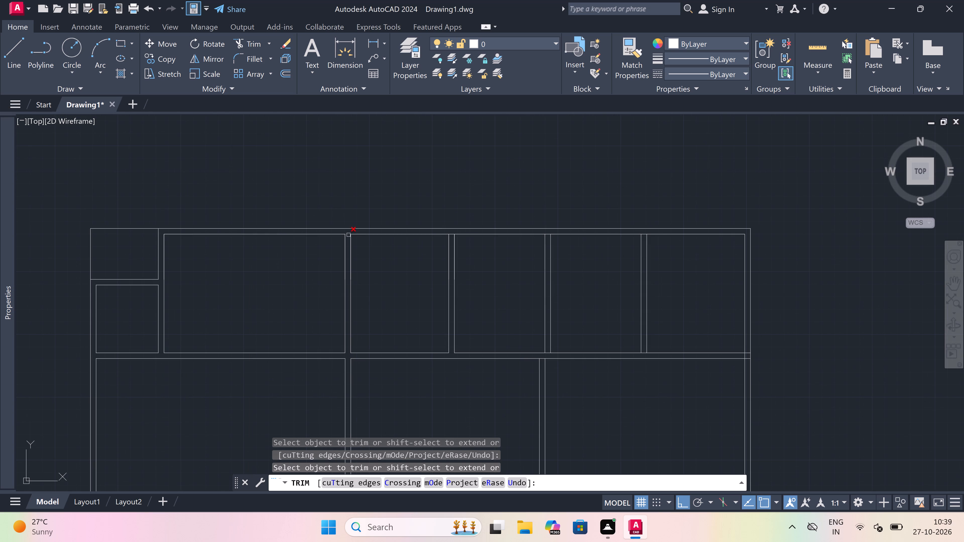
{"action": "scroll", "coordinate": [348, 233], "scroll_direction": "up", "scroll_amount": 3}
{"action": "left_click", "coordinate": [347, 237]}
{"action": "scroll", "coordinate": [347, 237], "scroll_direction": "down", "scroll_amount": 1}
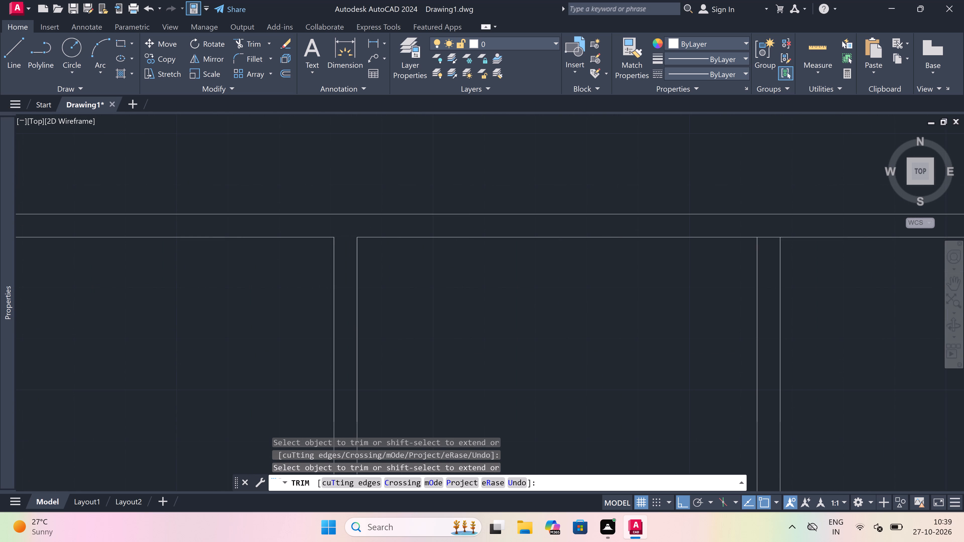
{"action": "scroll", "coordinate": [347, 237], "scroll_direction": "down", "scroll_amount": 2}
{"action": "scroll", "coordinate": [450, 237], "scroll_direction": "up", "scroll_amount": 3}
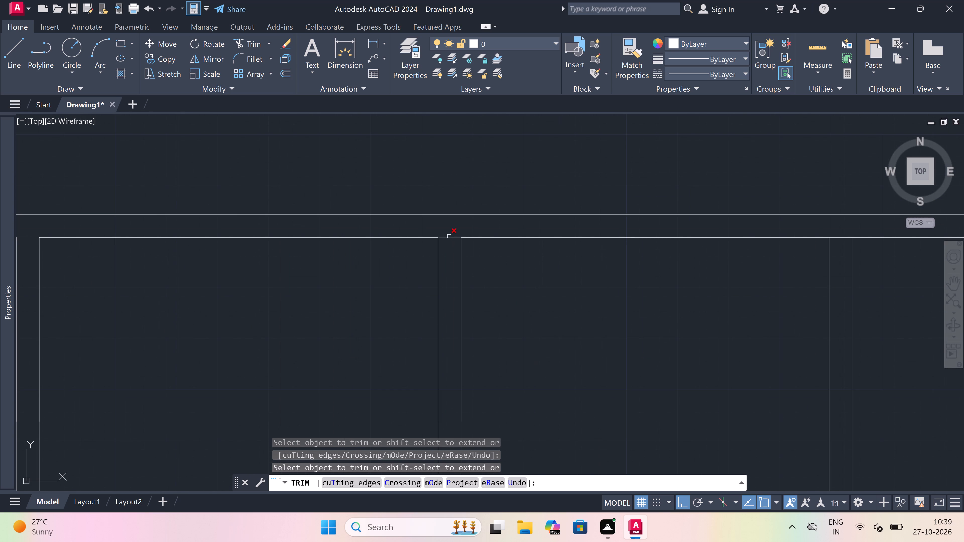
{"action": "left_click", "coordinate": [449, 236]}
{"action": "scroll", "coordinate": [354, 236], "scroll_direction": "down", "scroll_amount": 4}
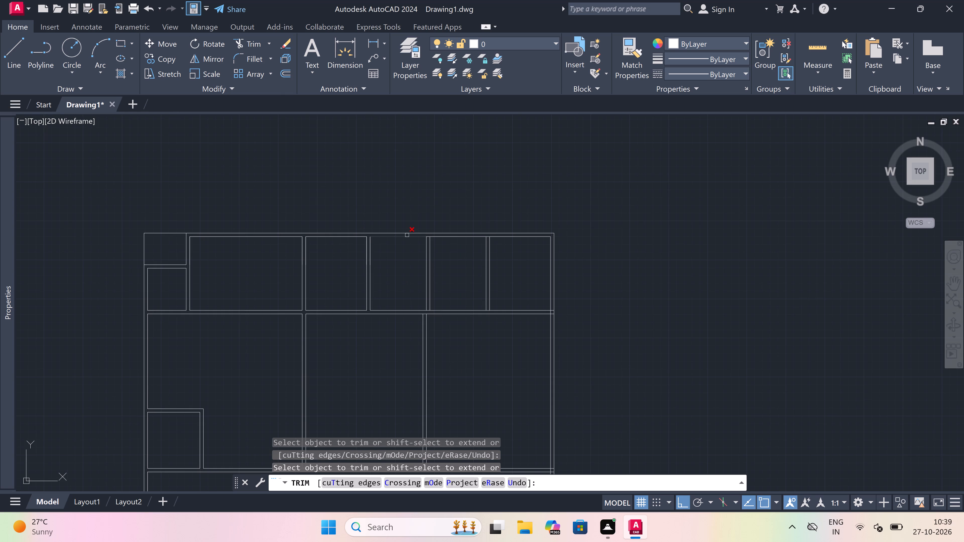
{"action": "scroll", "coordinate": [428, 233], "scroll_direction": "up", "scroll_amount": 3}
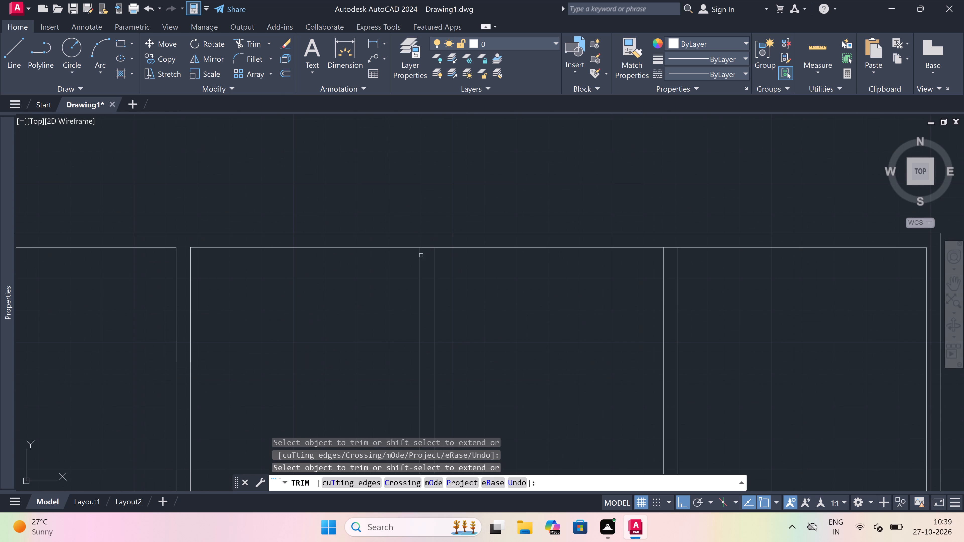
{"action": "left_click", "coordinate": [427, 246]}
{"action": "scroll", "coordinate": [427, 246], "scroll_direction": "down", "scroll_amount": 4}
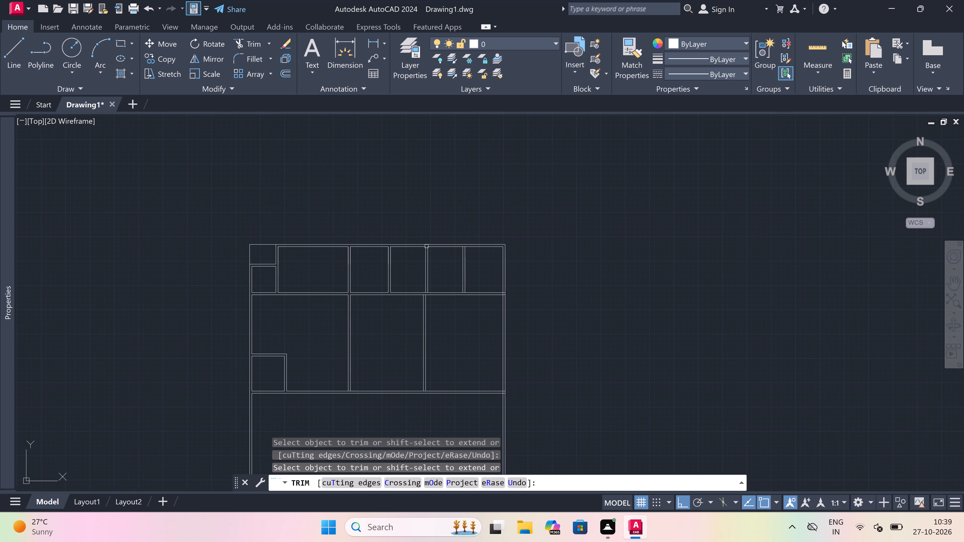
{"action": "scroll", "coordinate": [479, 245], "scroll_direction": "up", "scroll_amount": 3}
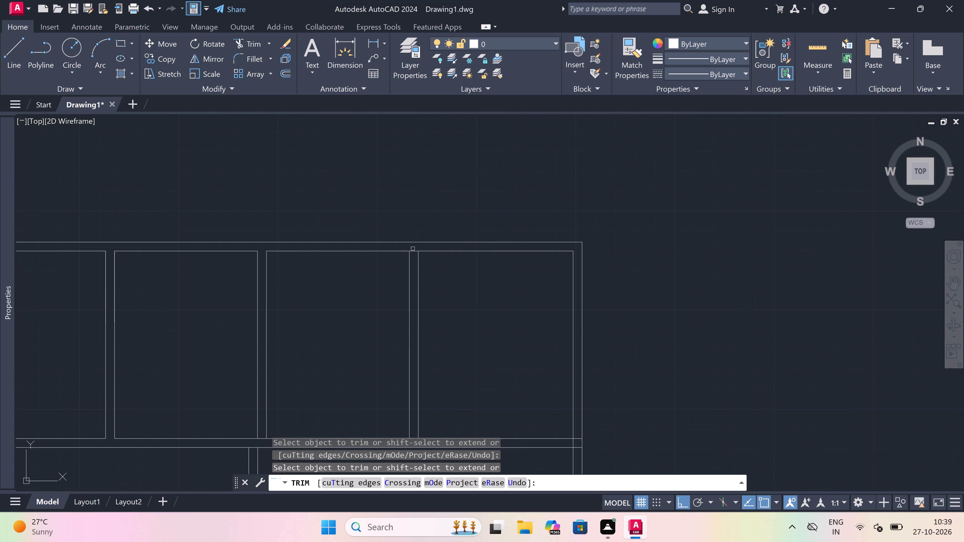
{"action": "left_click", "coordinate": [414, 250]}
{"action": "scroll", "coordinate": [414, 248], "scroll_direction": "down", "scroll_amount": 2}
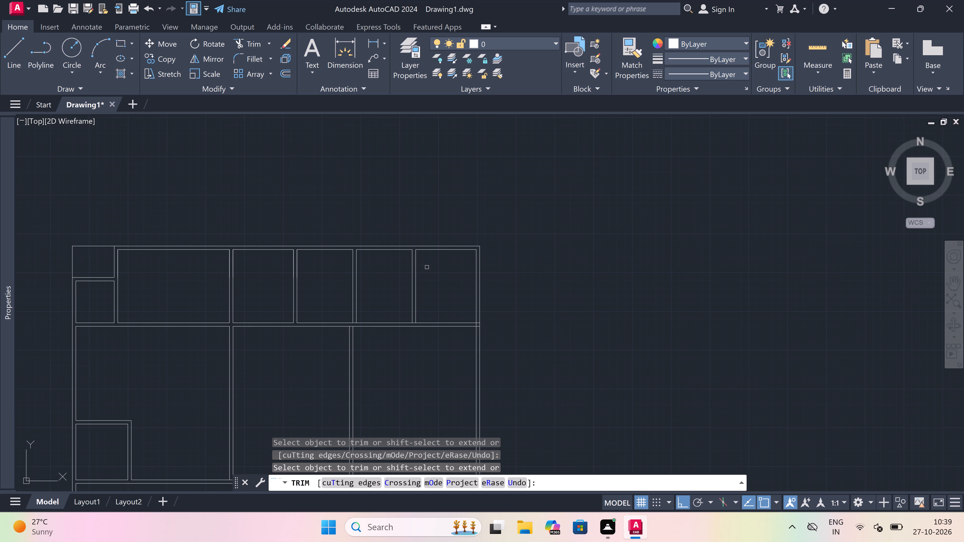
{"action": "key", "text": "Escape"}
Extend the right line of the last first-row partition up to the top wall's outer line.
{"action": "type", "text": "ex"}
{"action": "key", "text": "space"}
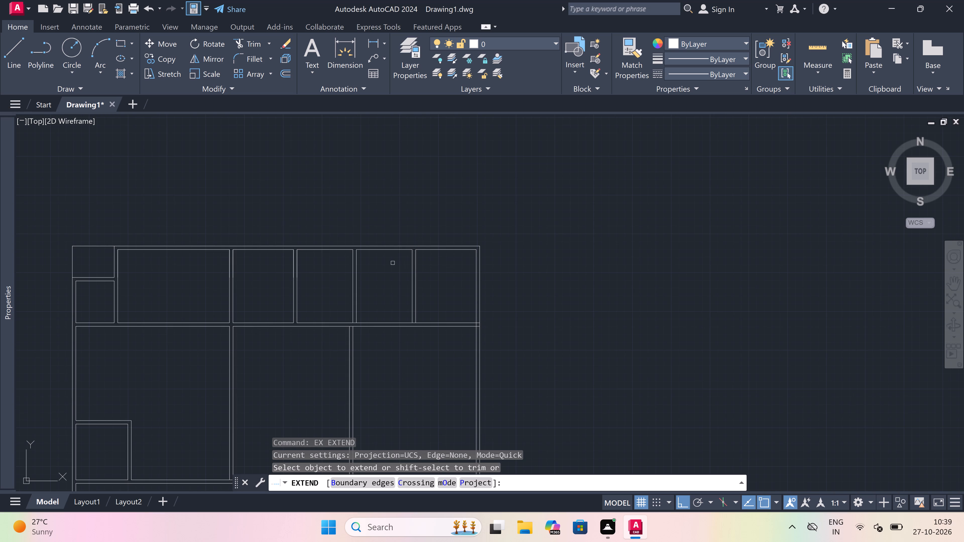
{"action": "scroll", "coordinate": [407, 257], "scroll_direction": "up", "scroll_amount": 1}
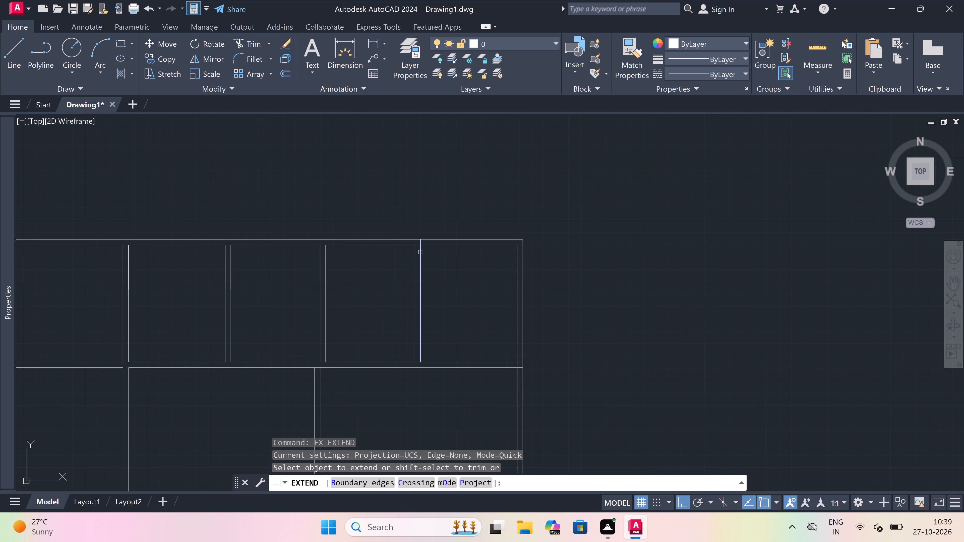
{"action": "left_click", "coordinate": [420, 250]}
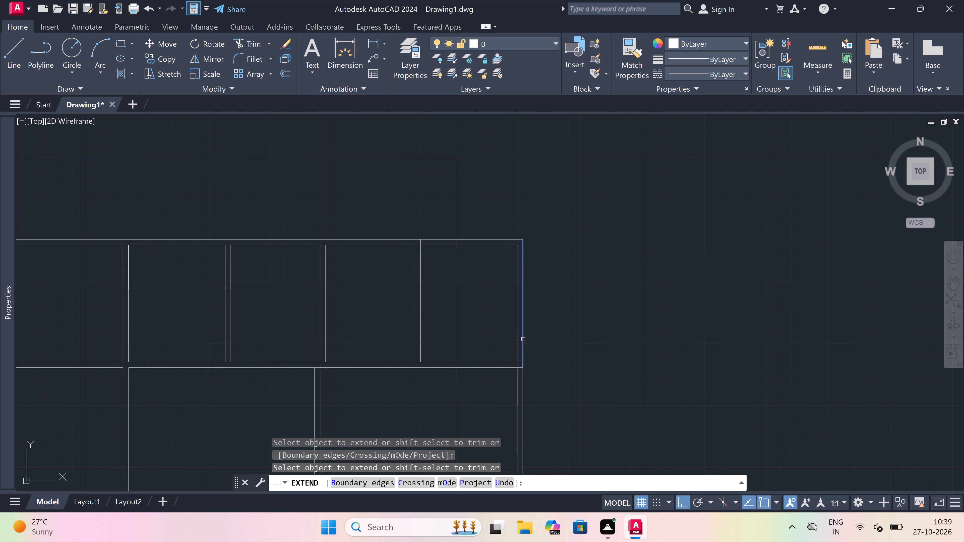
{"action": "key", "text": "Escape"}
Trim away the inner wall lines along the top and right of the last first-row room, including the crossing at the horizontal wall's right end.
{"action": "type", "text": "tr"}
{"action": "key", "text": "space"}
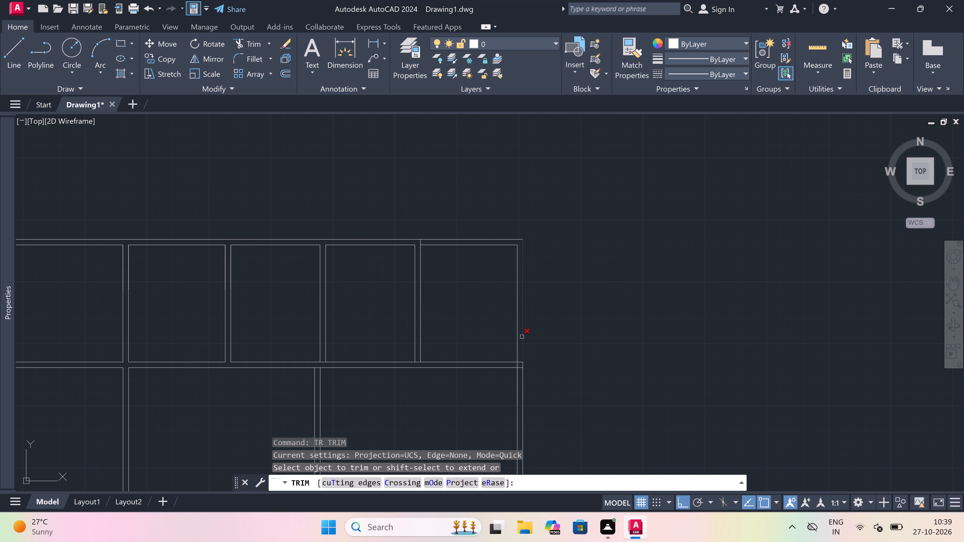
{"action": "scroll", "coordinate": [517, 375], "scroll_direction": "up", "scroll_amount": 1}
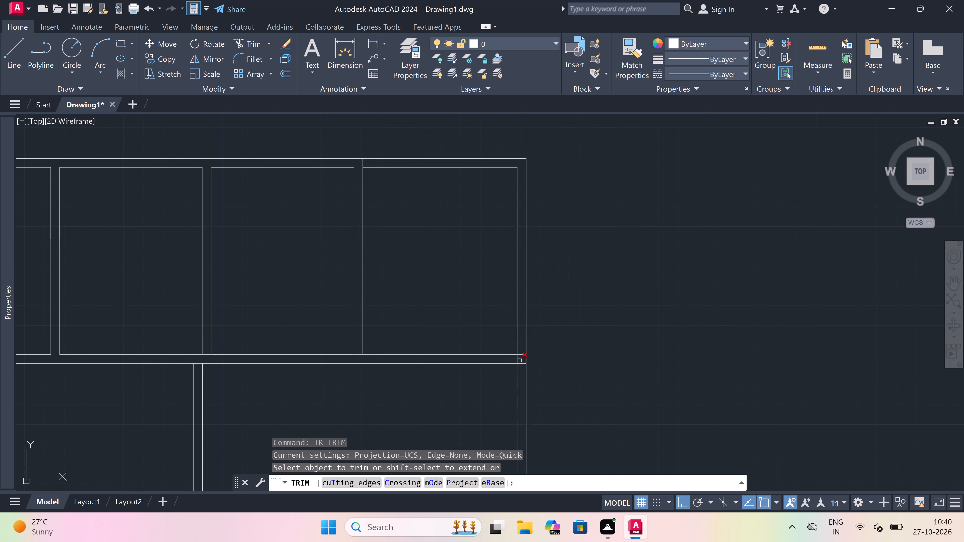
{"action": "scroll", "coordinate": [525, 347], "scroll_direction": "up", "scroll_amount": 1}
{"action": "scroll", "coordinate": [508, 392], "scroll_direction": "up", "scroll_amount": 1}
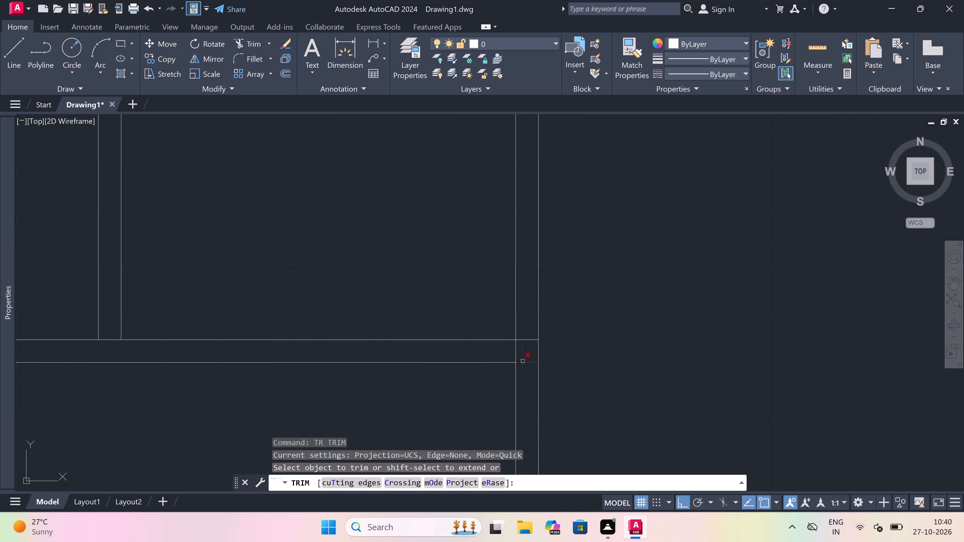
{"action": "left_click", "coordinate": [523, 361]}
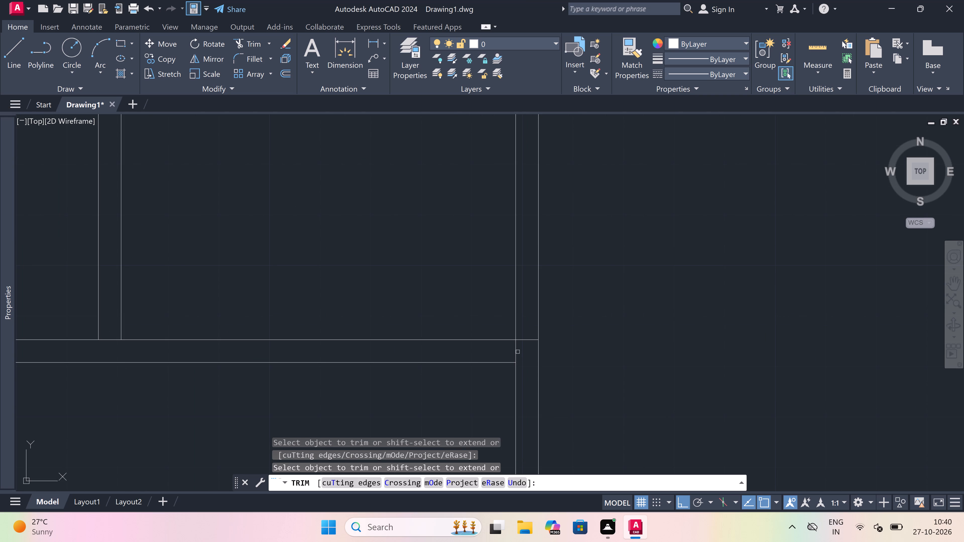
{"action": "left_click", "coordinate": [517, 352]}
{"action": "scroll", "coordinate": [517, 352], "scroll_direction": "down", "scroll_amount": 3}
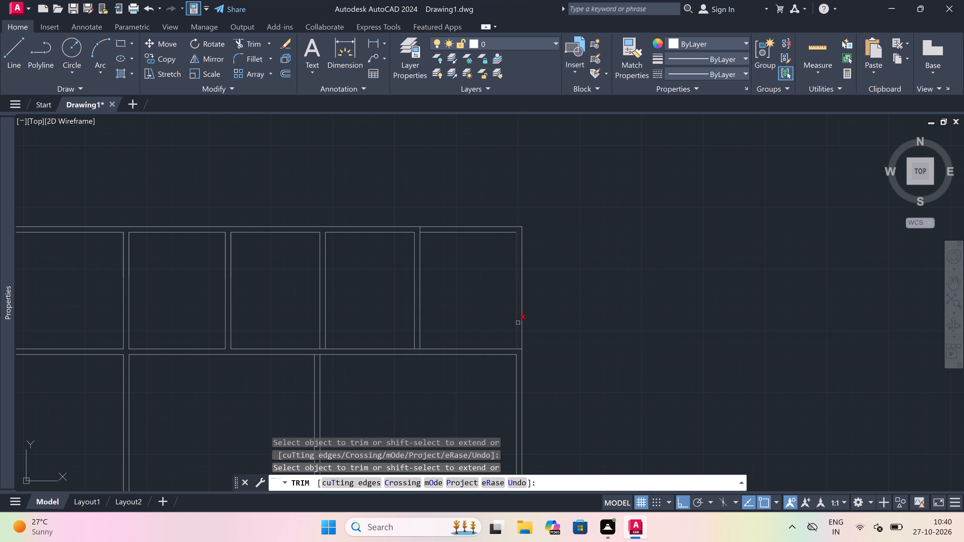
{"action": "left_click", "coordinate": [518, 323]}
{"action": "scroll", "coordinate": [441, 227], "scroll_direction": "up", "scroll_amount": 1}
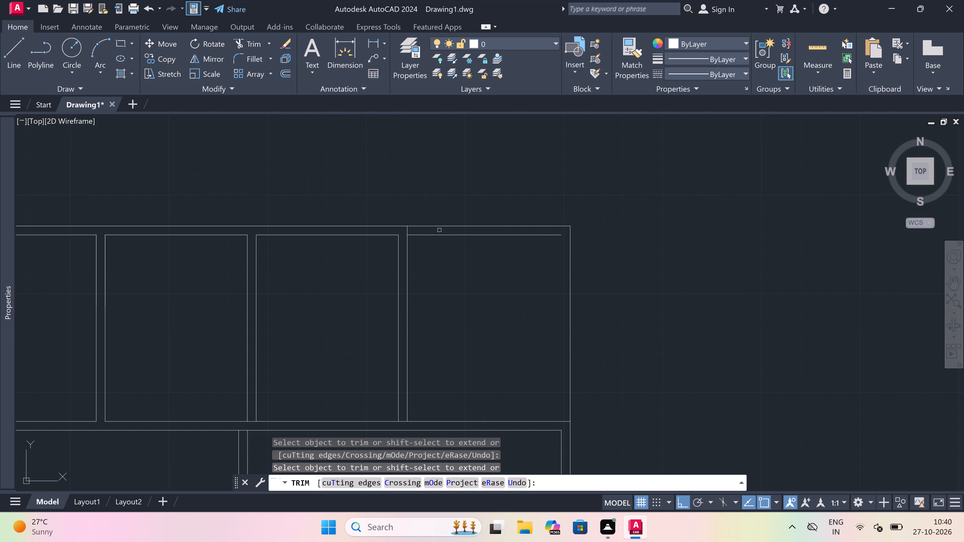
{"action": "left_click_drag", "start_coordinate": [439, 230], "coordinate": [440, 233]}
{"action": "left_click", "coordinate": [439, 255]}
{"action": "key", "text": "Escape"}
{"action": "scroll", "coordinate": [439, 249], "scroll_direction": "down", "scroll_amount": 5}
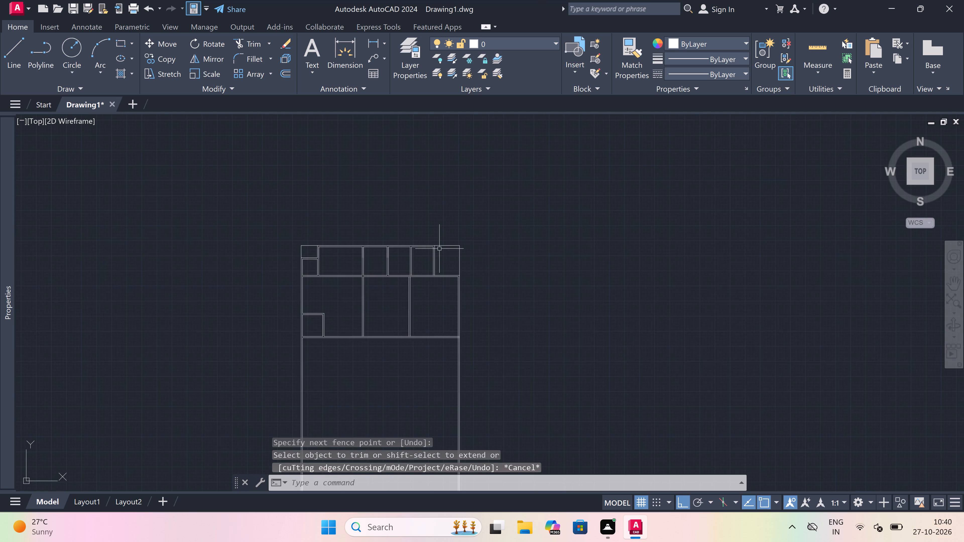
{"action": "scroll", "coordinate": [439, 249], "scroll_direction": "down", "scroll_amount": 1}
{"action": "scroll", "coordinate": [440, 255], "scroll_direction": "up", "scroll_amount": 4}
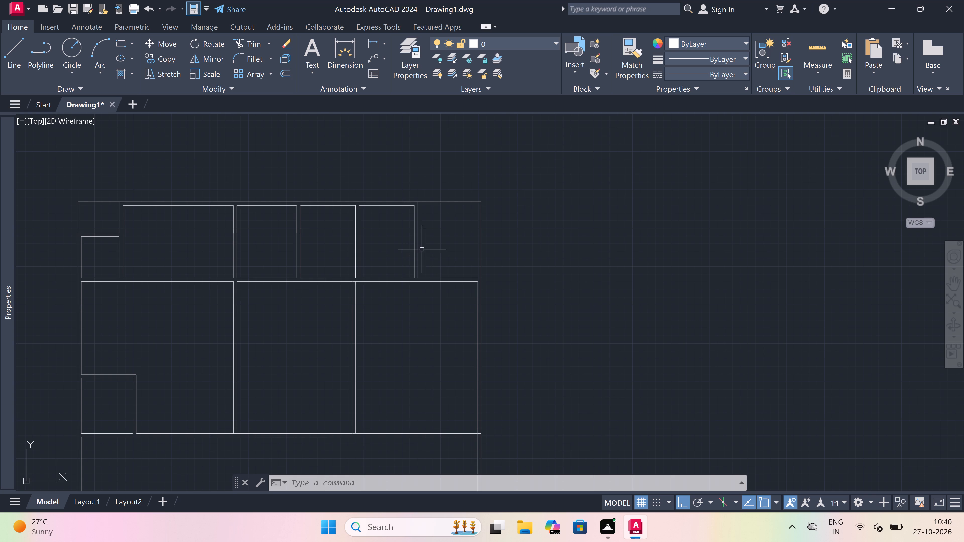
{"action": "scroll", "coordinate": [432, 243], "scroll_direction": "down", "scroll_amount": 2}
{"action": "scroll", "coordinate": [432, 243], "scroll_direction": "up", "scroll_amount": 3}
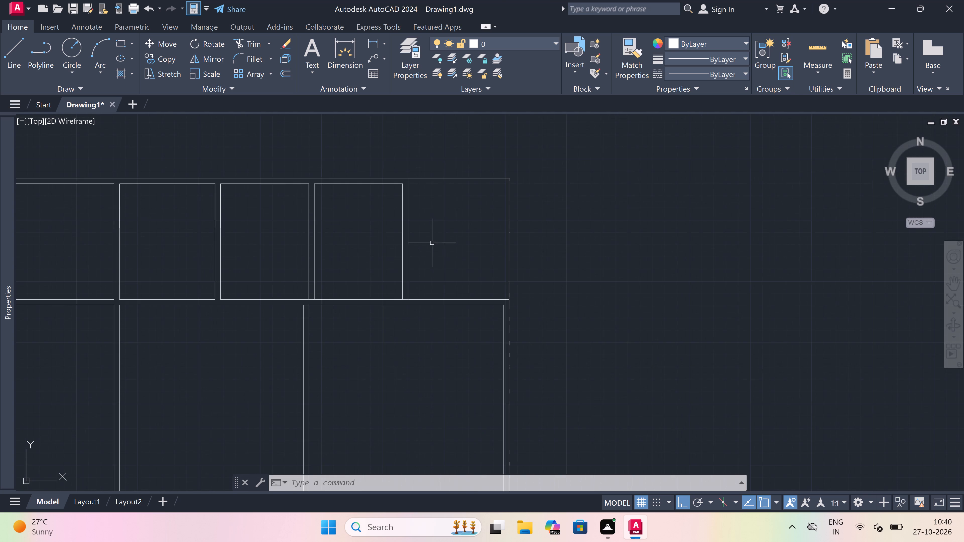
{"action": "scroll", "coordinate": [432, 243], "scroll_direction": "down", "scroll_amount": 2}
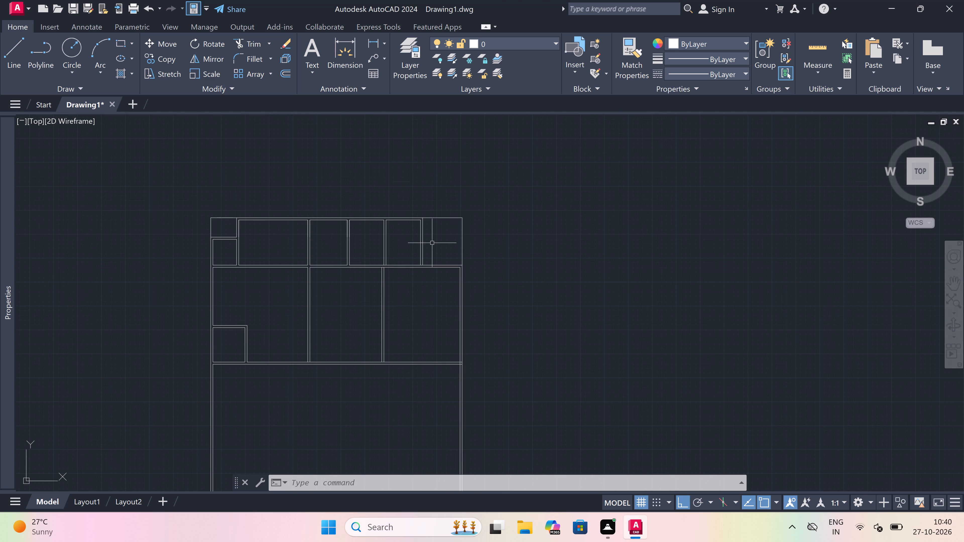
Offset the top wall's inner line 4' downward in the first-row room just right of the two-row partition.
{"action": "scroll", "coordinate": [432, 243], "scroll_direction": "up", "scroll_amount": 1}
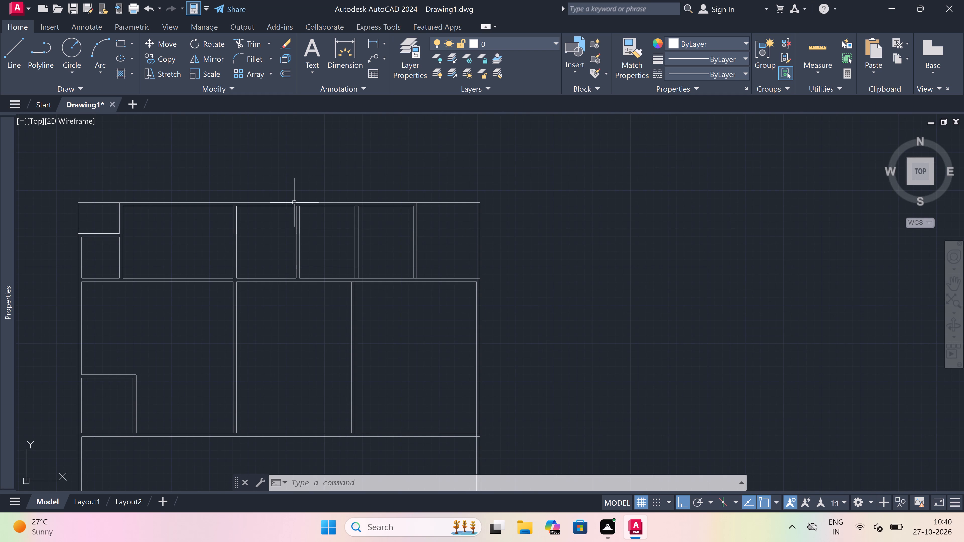
{"action": "scroll", "coordinate": [294, 202], "scroll_direction": "up", "scroll_amount": 1}
{"action": "key", "text": "o"}
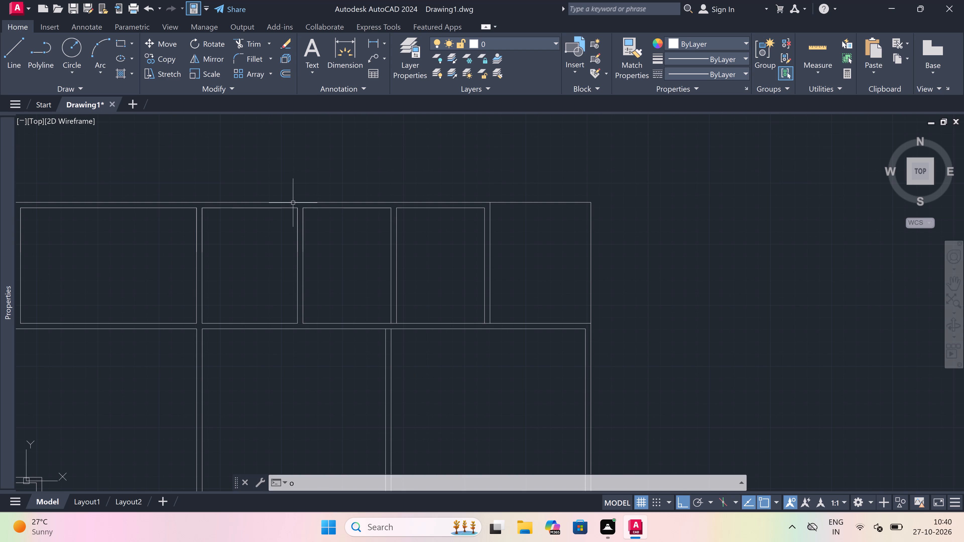
{"action": "key", "text": "space"}
{"action": "left_click", "coordinate": [263, 212]}
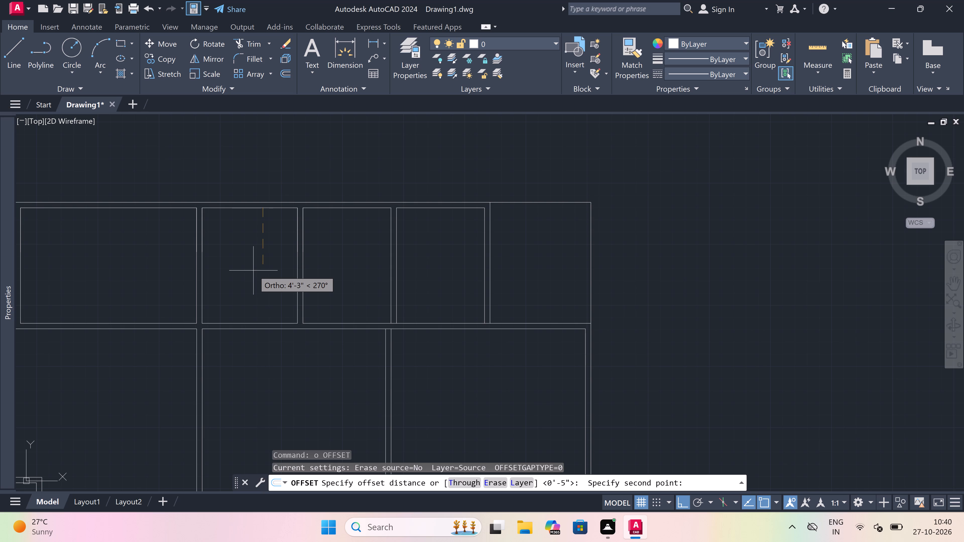
{"action": "type", "text": "4'"}
{"action": "key", "text": "space"}
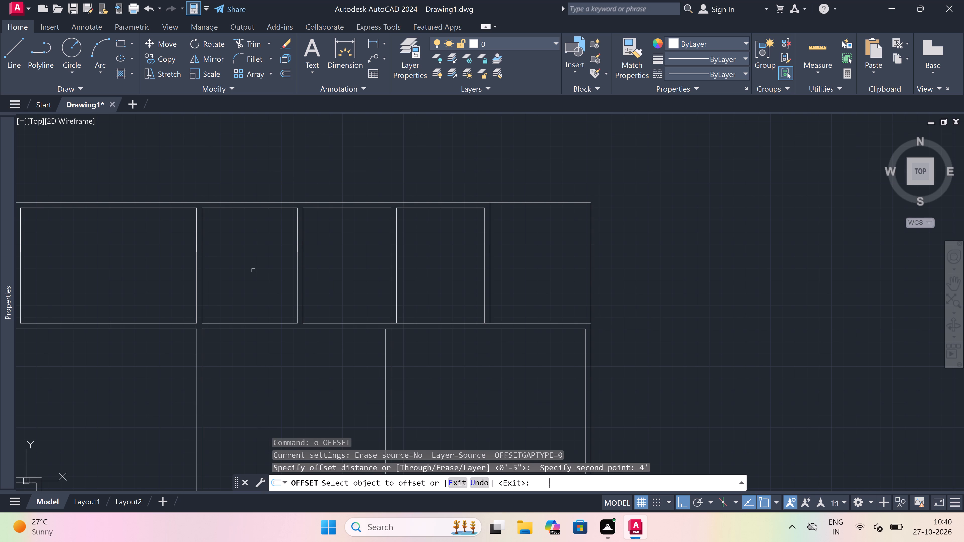
{"action": "scroll", "coordinate": [262, 210], "scroll_direction": "down", "scroll_amount": 1}
{"action": "left_click", "coordinate": [262, 210]}
{"action": "left_click", "coordinate": [246, 255]}
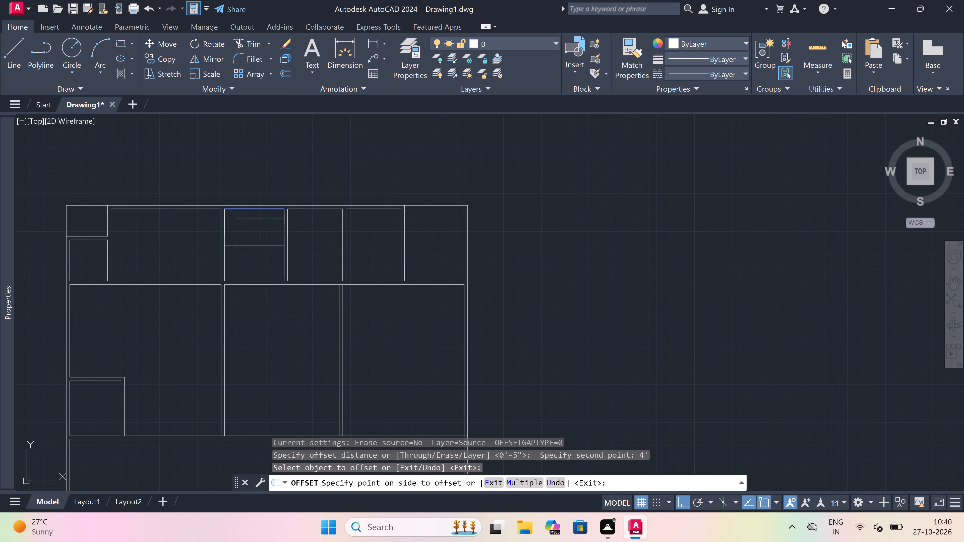
{"action": "scroll", "coordinate": [217, 251], "scroll_direction": "up", "scroll_amount": 2}
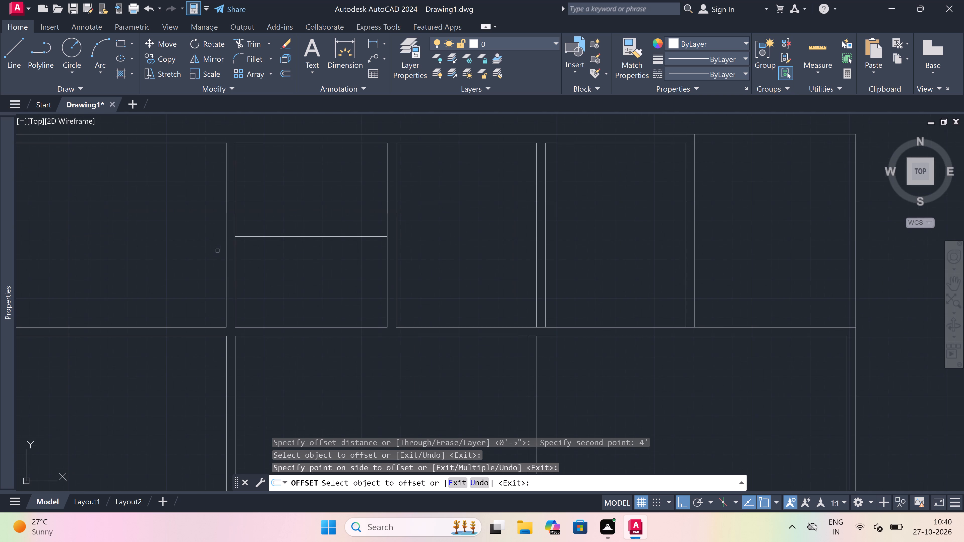
{"action": "scroll", "coordinate": [218, 250], "scroll_direction": "down", "scroll_amount": 4}
{"action": "scroll", "coordinate": [200, 242], "scroll_direction": "up", "scroll_amount": 3}
{"action": "key", "text": "Escape"}
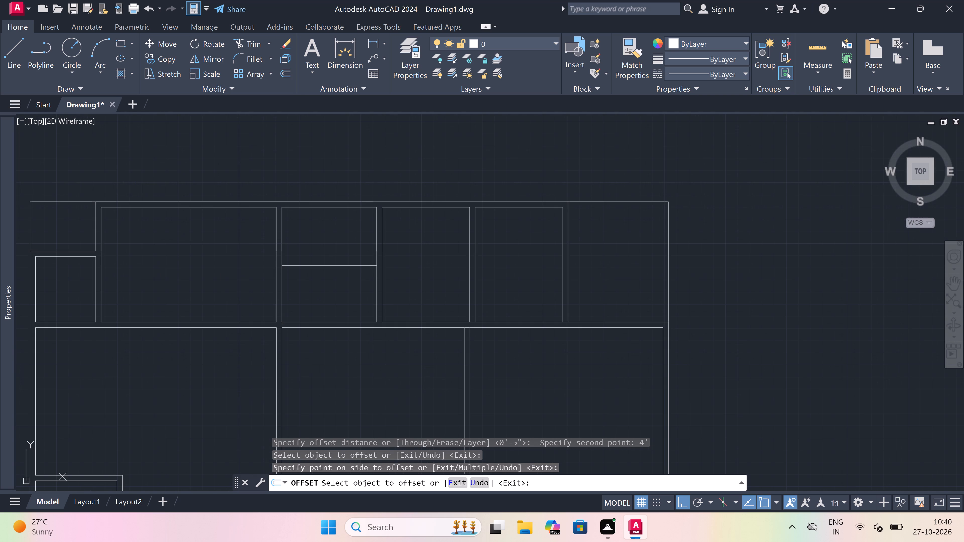
Draw a 4.5" thick horizontal wall across the first row, from the small top-left room's wall to the right outer wall and back to the two-row partition.
{"action": "key", "text": "l"}
{"action": "key", "text": "space"}
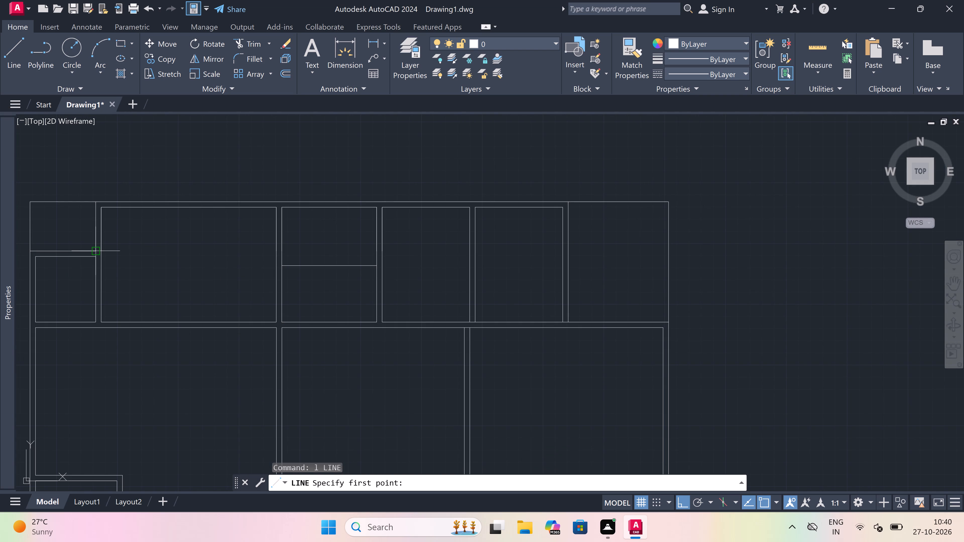
{"action": "left_click_drag", "start_coordinate": [97, 248], "coordinate": [105, 247]}
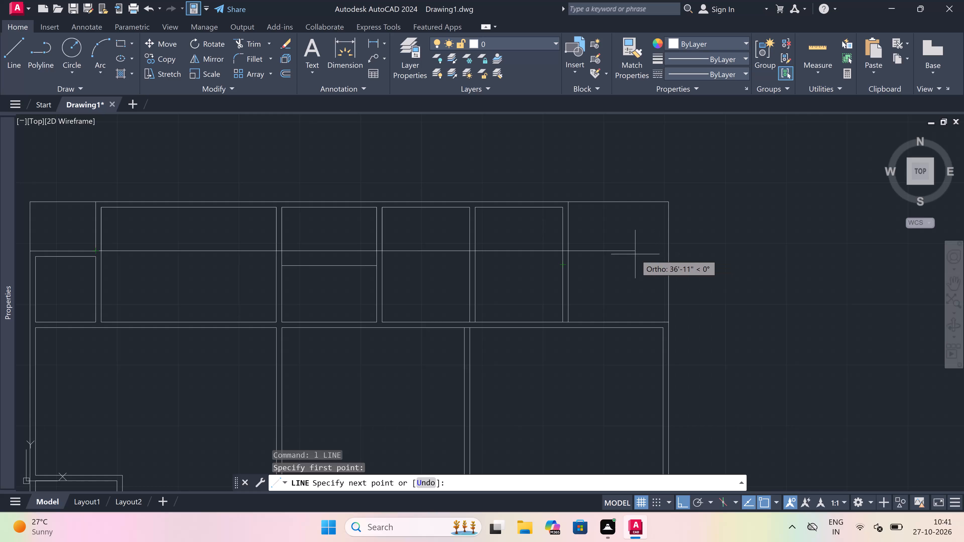
{"action": "left_click", "coordinate": [667, 254]}
{"action": "type", "text": "4.5\""}
{"action": "key", "text": "space"}
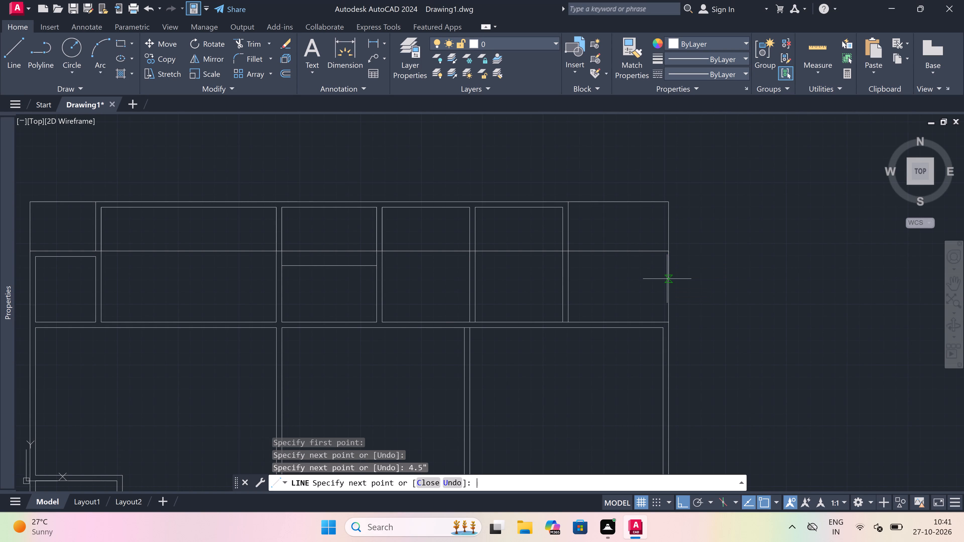
{"action": "scroll", "coordinate": [280, 250], "scroll_direction": "up", "scroll_amount": 2}
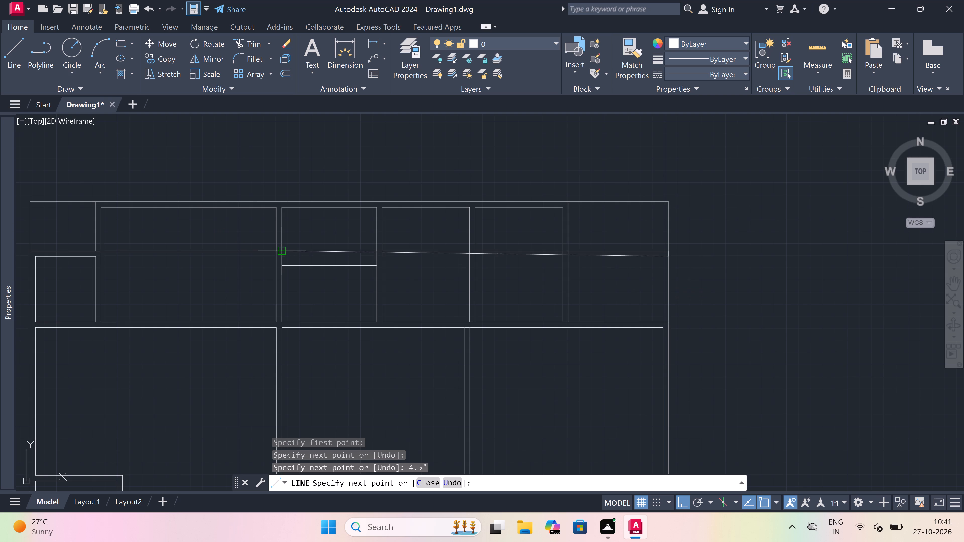
{"action": "scroll", "coordinate": [280, 250], "scroll_direction": "up", "scroll_amount": 2}
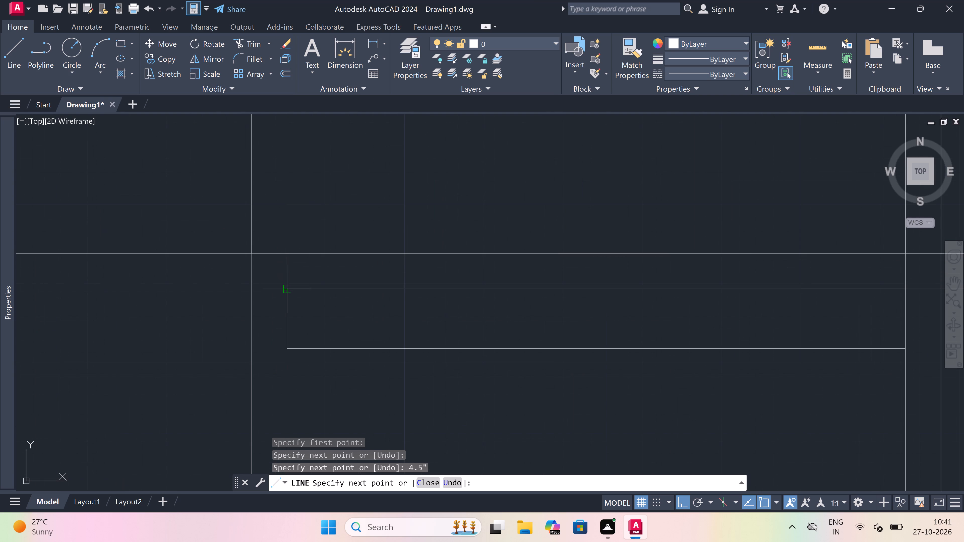
{"action": "left_click_drag", "start_coordinate": [287, 290], "coordinate": [289, 288]}
{"action": "key", "text": "Escape"}
{"action": "scroll", "coordinate": [411, 236], "scroll_direction": "down", "scroll_amount": 4}
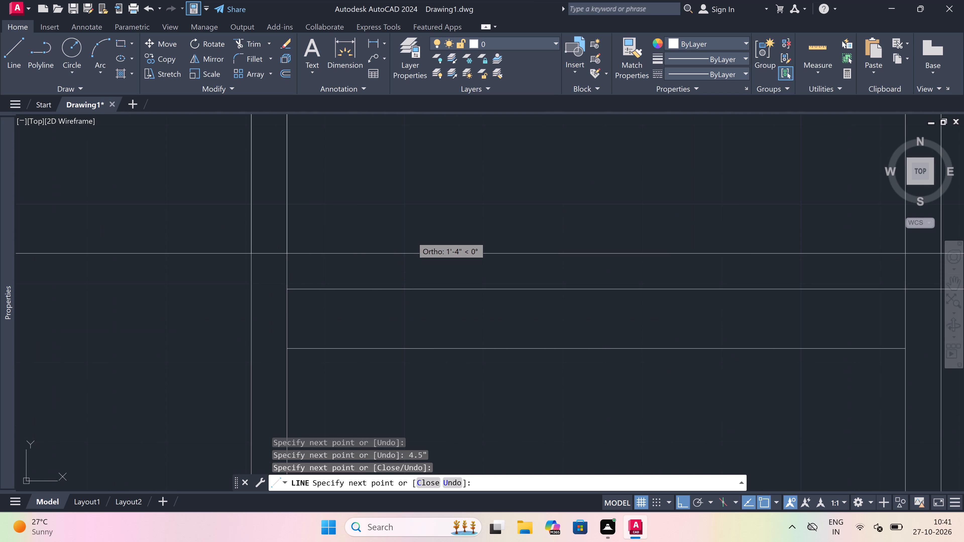
{"action": "scroll", "coordinate": [448, 263], "scroll_direction": "down", "scroll_amount": 3}
{"action": "scroll", "coordinate": [526, 245], "scroll_direction": "down", "scroll_amount": 3}
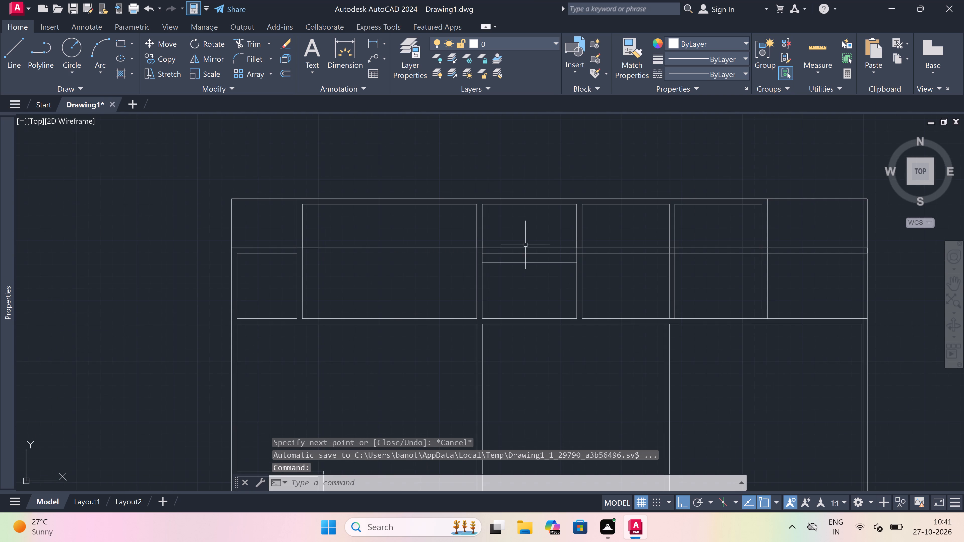
Erase the 4' offset line in the first-row room just right of the two-row partition.
{"action": "scroll", "coordinate": [531, 249], "scroll_direction": "up", "scroll_amount": 1}
{"action": "left_click", "coordinate": [524, 266]}
{"action": "left_click", "coordinate": [477, 304]}
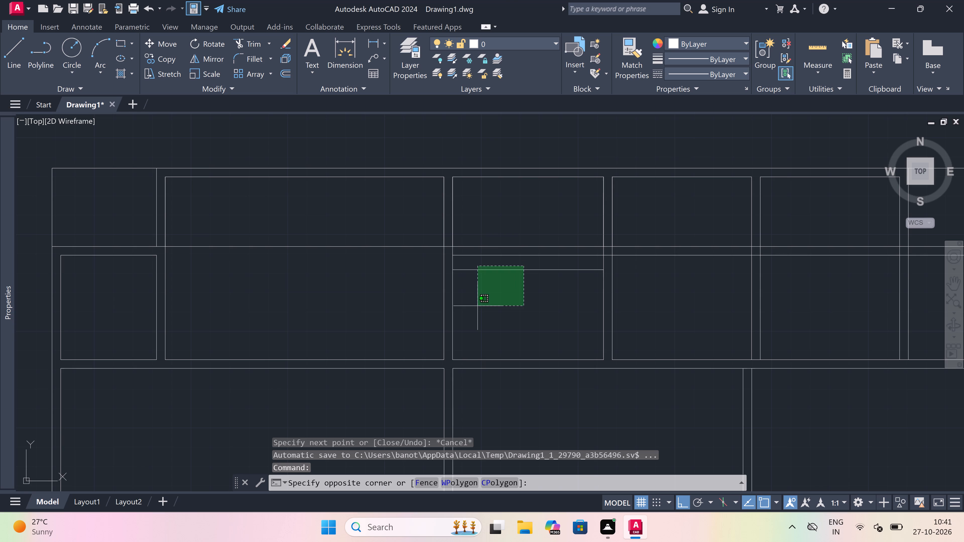
{"action": "key", "text": "Delete"}
{"action": "left_click", "coordinate": [370, 244]}
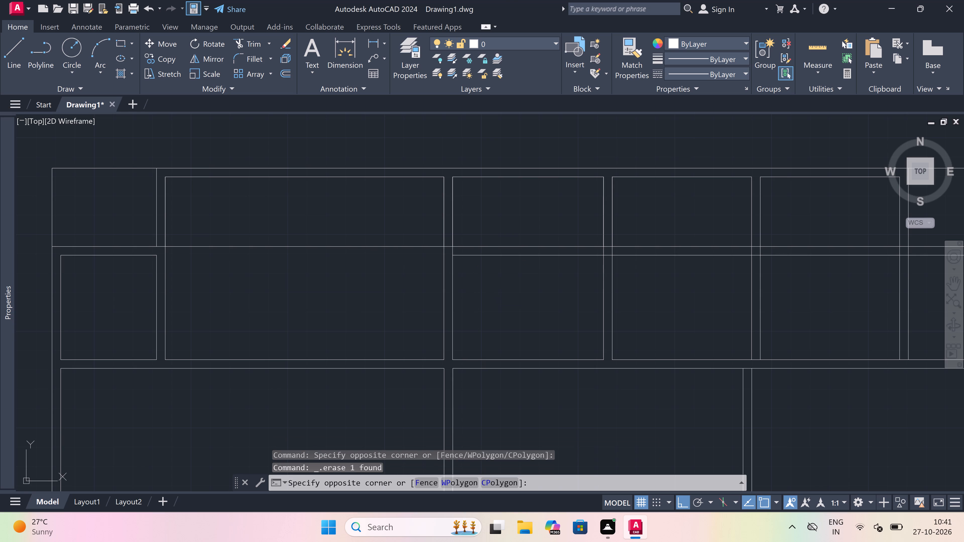
{"action": "left_click", "coordinate": [344, 264]}
{"action": "key", "text": "Escape"}
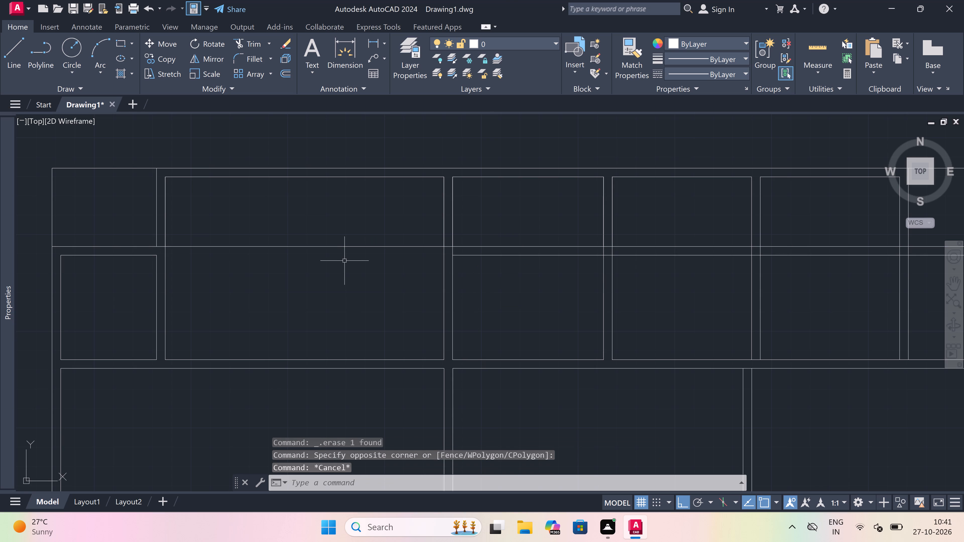
Trim the new wall's upper line out of the large first-row room and the two-row partition, and open the partition's right line at the junction.
{"action": "key", "text": "t"}
{"action": "key", "text": "r"}
{"action": "key", "text": "space"}
{"action": "left_click", "coordinate": [368, 206]}
{"action": "left_click_drag", "start_coordinate": [343, 315], "coordinate": [345, 308]}
{"action": "scroll", "coordinate": [442, 254], "scroll_direction": "up", "scroll_amount": 3}
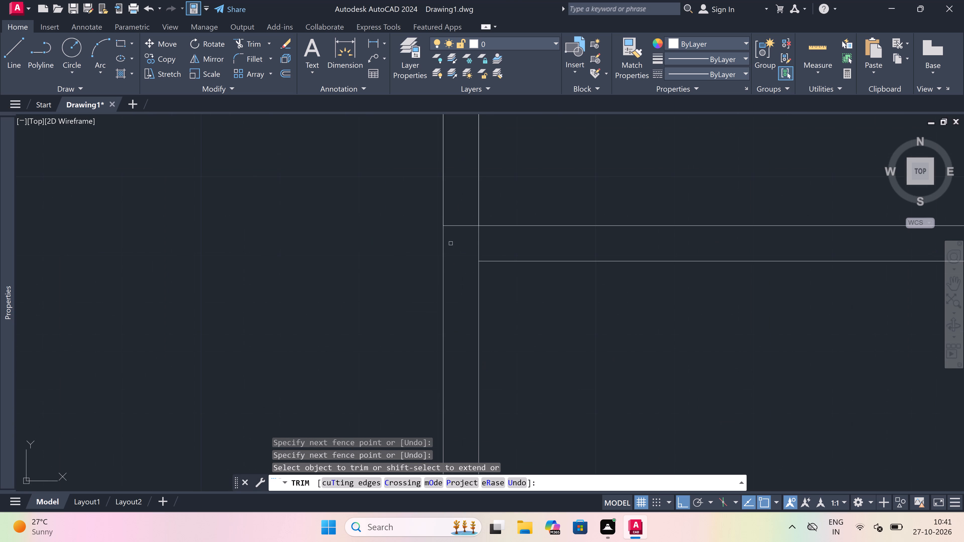
{"action": "left_click", "coordinate": [451, 242]}
{"action": "left_click", "coordinate": [453, 200]}
{"action": "scroll", "coordinate": [453, 206], "scroll_direction": "down", "scroll_amount": 2}
{"action": "left_click", "coordinate": [461, 219]}
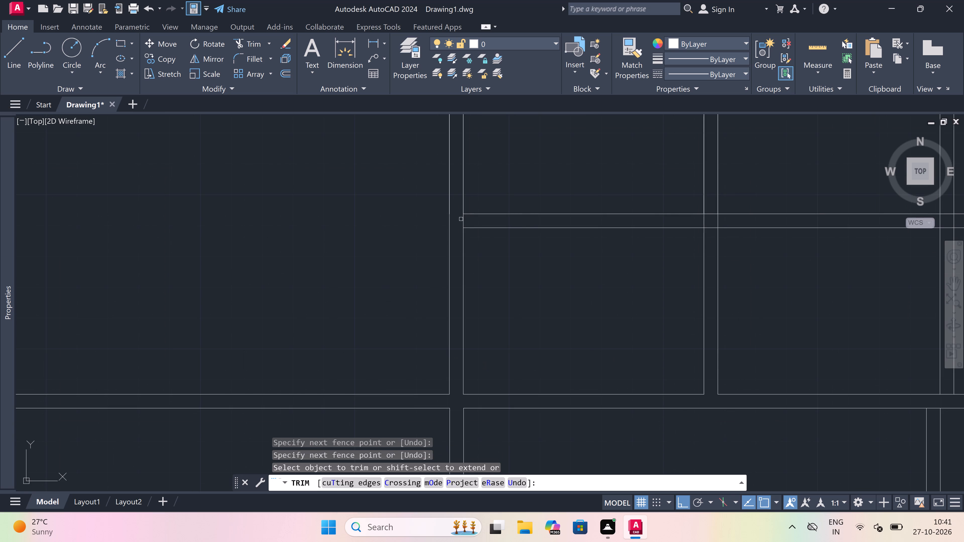
{"action": "left_click", "coordinate": [535, 224]}
Trim away both lines of the wall between the first and second rows just right of the two-row partition.
{"action": "scroll", "coordinate": [449, 245], "scroll_direction": "down", "scroll_amount": 4}
{"action": "scroll", "coordinate": [481, 258], "scroll_direction": "up", "scroll_amount": 1}
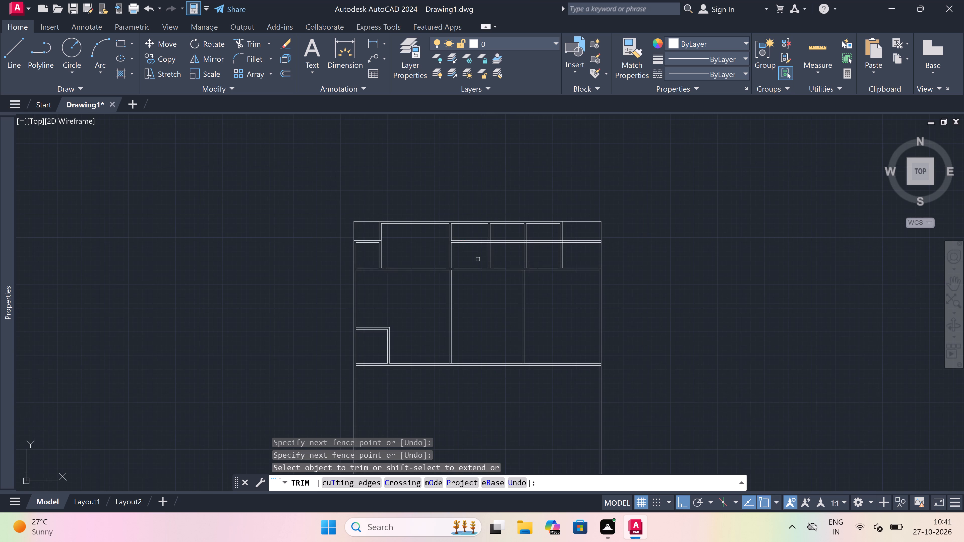
{"action": "scroll", "coordinate": [481, 258], "scroll_direction": "up", "scroll_amount": 2}
{"action": "left_click", "coordinate": [481, 257]}
{"action": "left_click_drag", "start_coordinate": [437, 365], "coordinate": [440, 354]}
Trim away the three first-row partitions below the new horizontal wall.
{"action": "left_click_drag", "start_coordinate": [454, 253], "coordinate": [464, 247]}
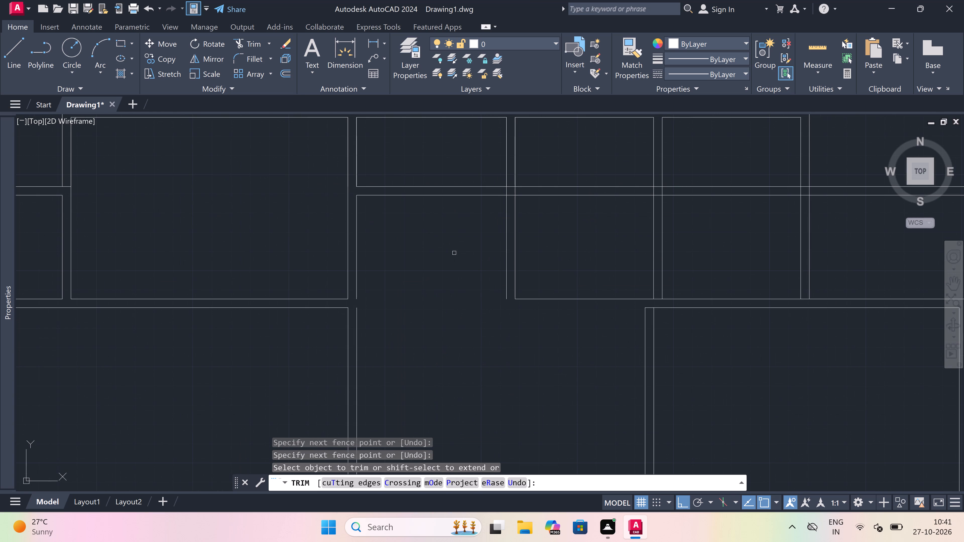
{"action": "scroll", "coordinate": [550, 281], "scroll_direction": "down", "scroll_amount": 2}
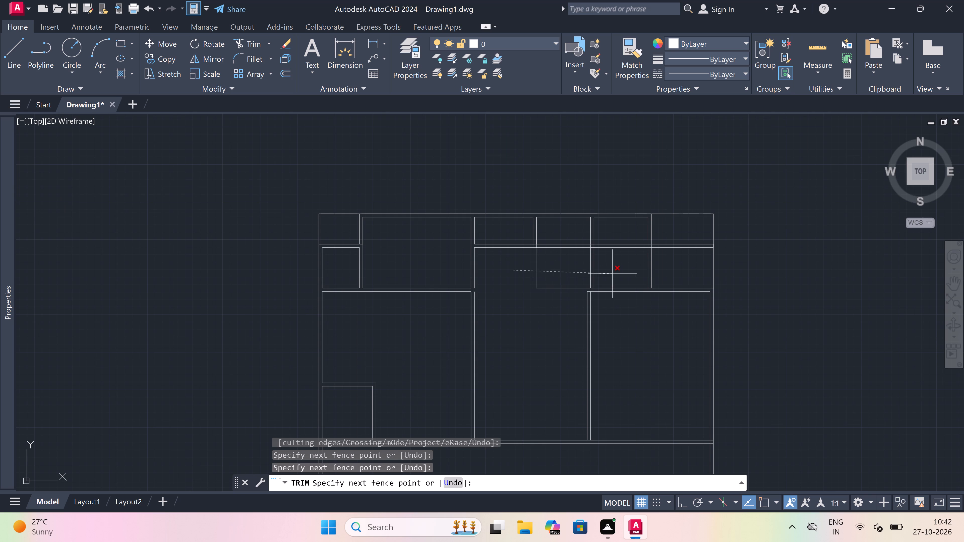
{"action": "left_click_drag", "start_coordinate": [662, 270], "coordinate": [660, 268]}
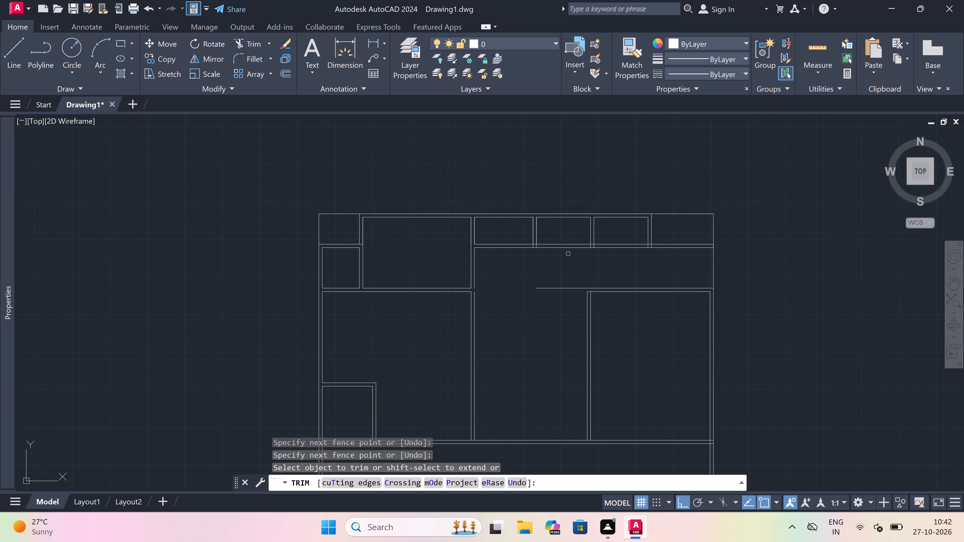
Trim the crossing lines at the junction of the new horizontal wall and the last first-row partition.
{"action": "scroll", "coordinate": [662, 247], "scroll_direction": "up", "scroll_amount": 3}
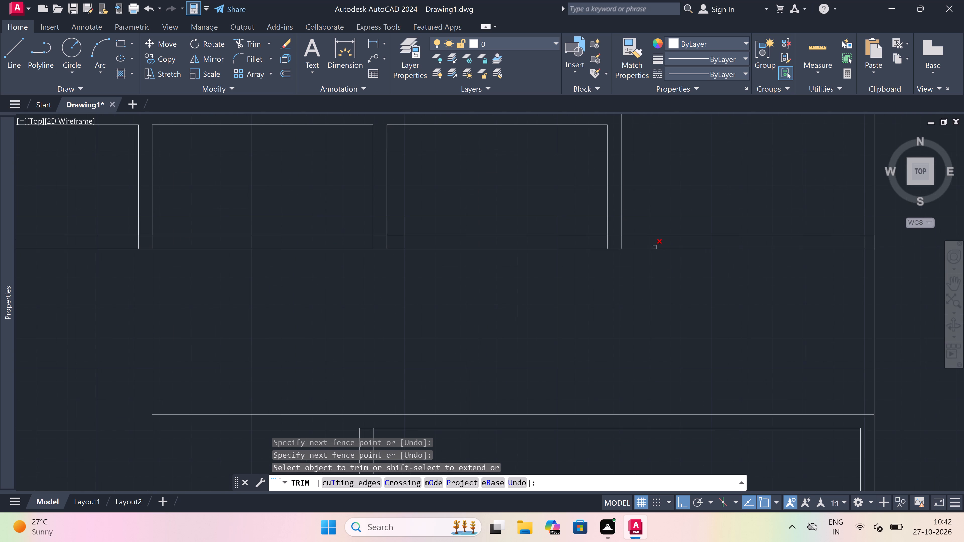
{"action": "scroll", "coordinate": [635, 244], "scroll_direction": "up", "scroll_amount": 2}
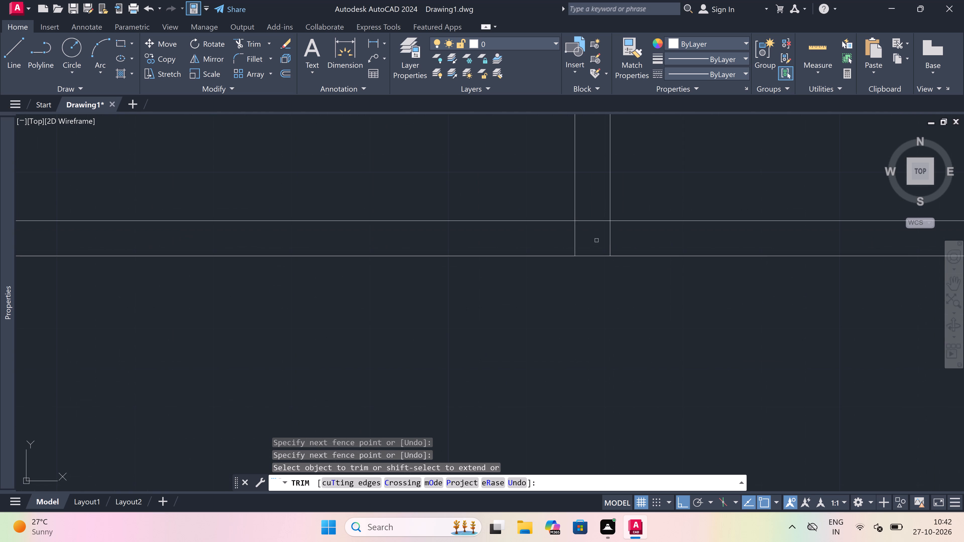
{"action": "left_click_drag", "start_coordinate": [593, 229], "coordinate": [591, 225]}
{"action": "left_click", "coordinate": [584, 196]}
{"action": "left_click", "coordinate": [605, 234]}
{"action": "left_click_drag", "start_coordinate": [624, 237], "coordinate": [619, 237]}
{"action": "left_click", "coordinate": [557, 239]}
{"action": "left_click", "coordinate": [597, 238]}
{"action": "scroll", "coordinate": [598, 238], "scroll_direction": "down", "scroll_amount": 5}
{"action": "scroll", "coordinate": [533, 233], "scroll_direction": "up", "scroll_amount": 2}
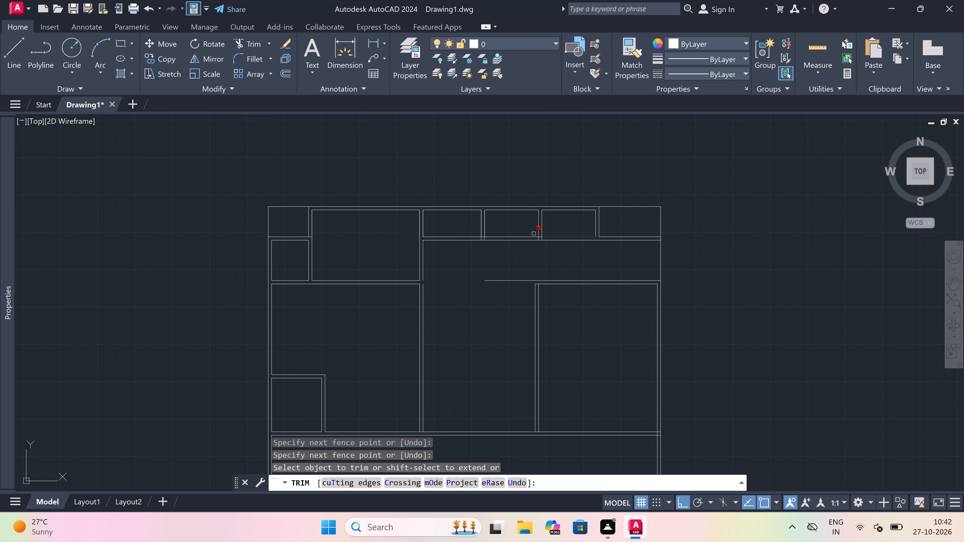
Trim the crossing lines where the middle of the three first-row partitions meets the new horizontal wall.
{"action": "scroll", "coordinate": [577, 244], "scroll_direction": "up", "scroll_amount": 3}
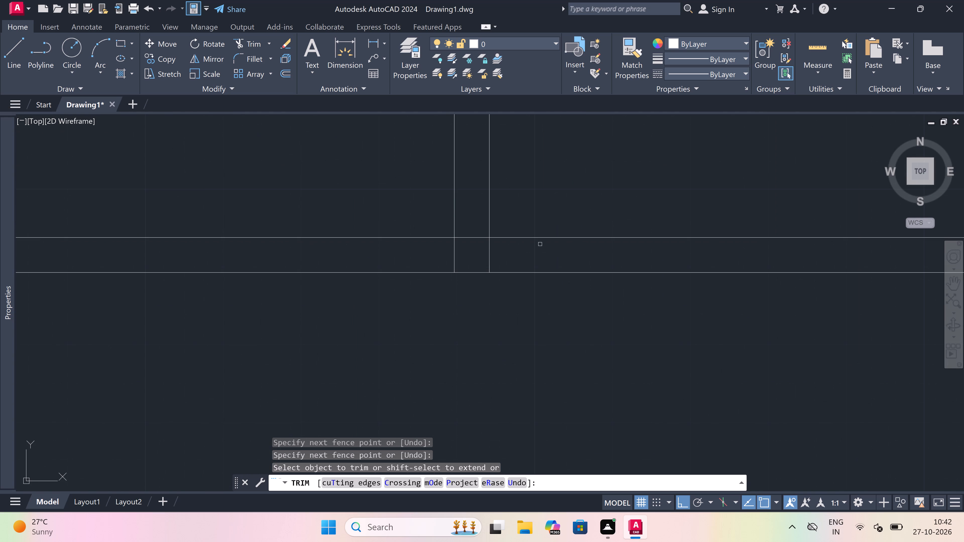
{"action": "left_click", "coordinate": [520, 250]}
{"action": "left_click_drag", "start_coordinate": [404, 249], "coordinate": [411, 248]}
{"action": "left_click_drag", "start_coordinate": [478, 244], "coordinate": [470, 227]}
{"action": "left_click", "coordinate": [467, 207]}
{"action": "scroll", "coordinate": [468, 212], "scroll_direction": "down", "scroll_amount": 5}
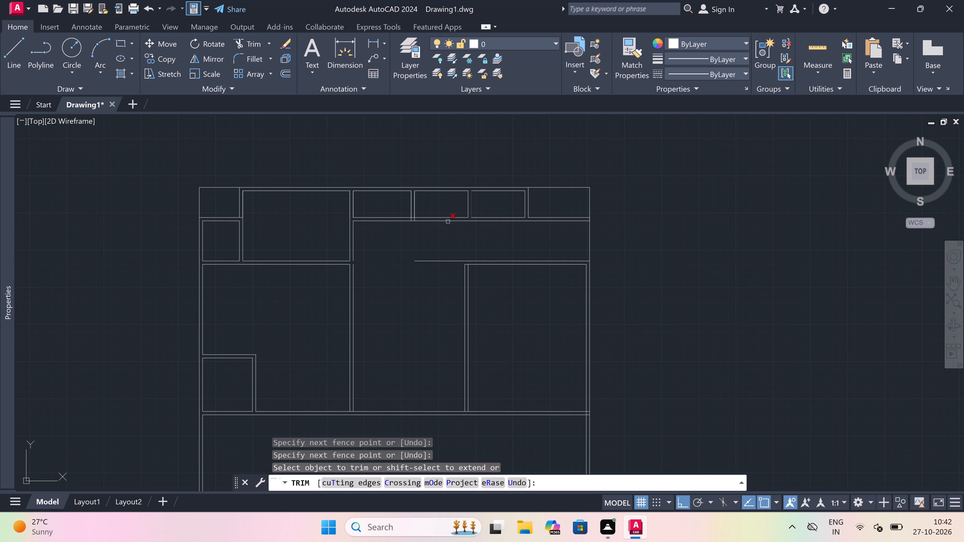
Trim the crossing lines where the first partition right of the two-row partition meets the new horizontal wall.
{"action": "scroll", "coordinate": [392, 213], "scroll_direction": "up", "scroll_amount": 3}
{"action": "scroll", "coordinate": [455, 220], "scroll_direction": "down", "scroll_amount": 4}
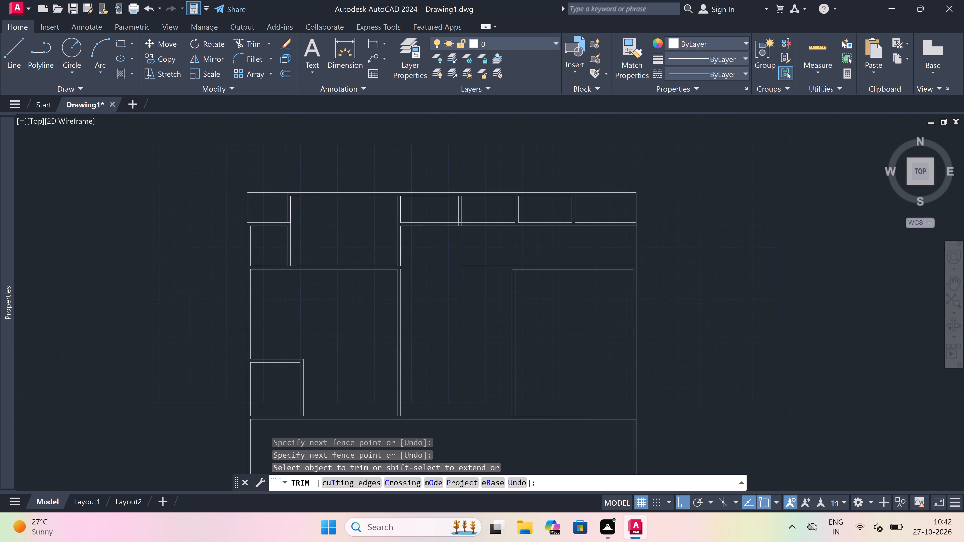
{"action": "scroll", "coordinate": [455, 220], "scroll_direction": "up", "scroll_amount": 3}
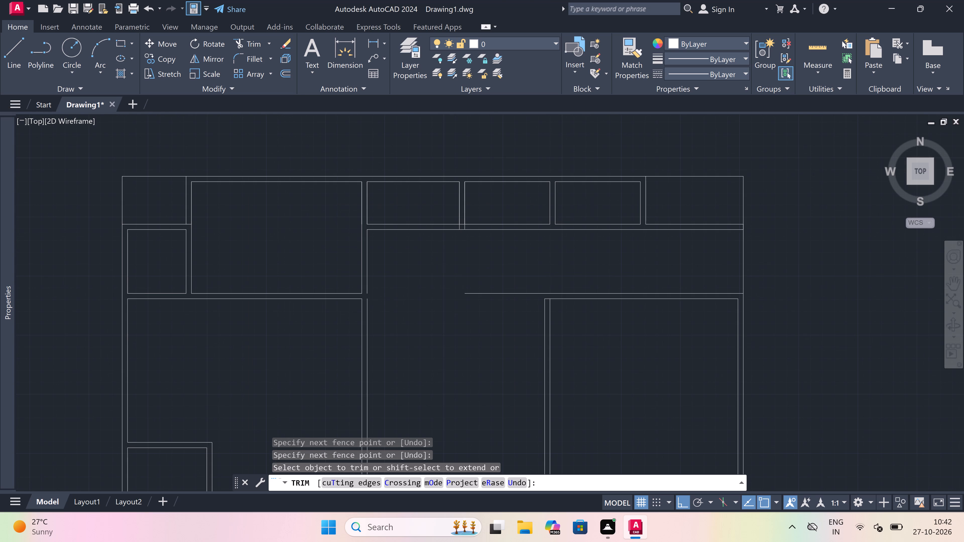
{"action": "scroll", "coordinate": [455, 220], "scroll_direction": "up", "scroll_amount": 2}
{"action": "scroll", "coordinate": [469, 245], "scroll_direction": "up", "scroll_amount": 1}
{"action": "left_click", "coordinate": [468, 245]}
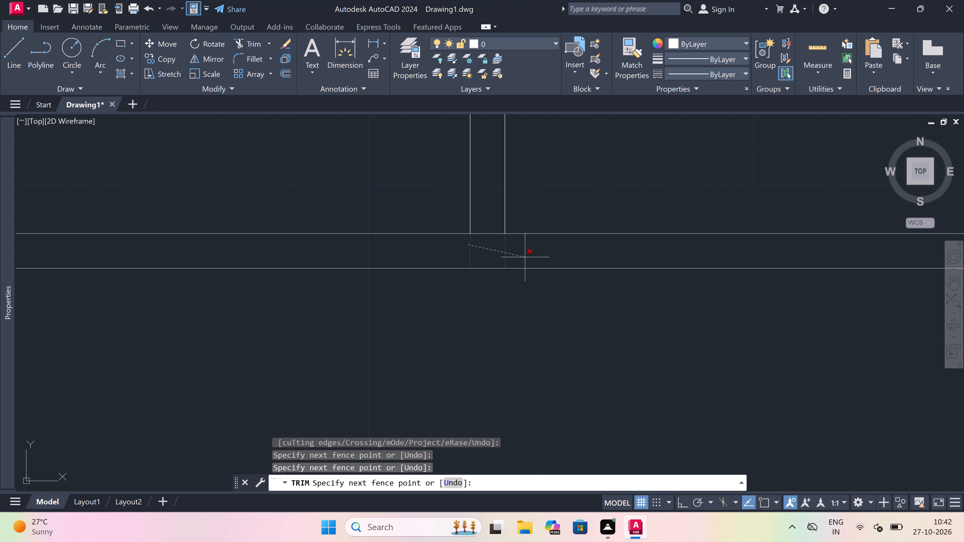
{"action": "left_click", "coordinate": [525, 257]}
{"action": "left_click", "coordinate": [491, 253]}
{"action": "left_click", "coordinate": [490, 217]}
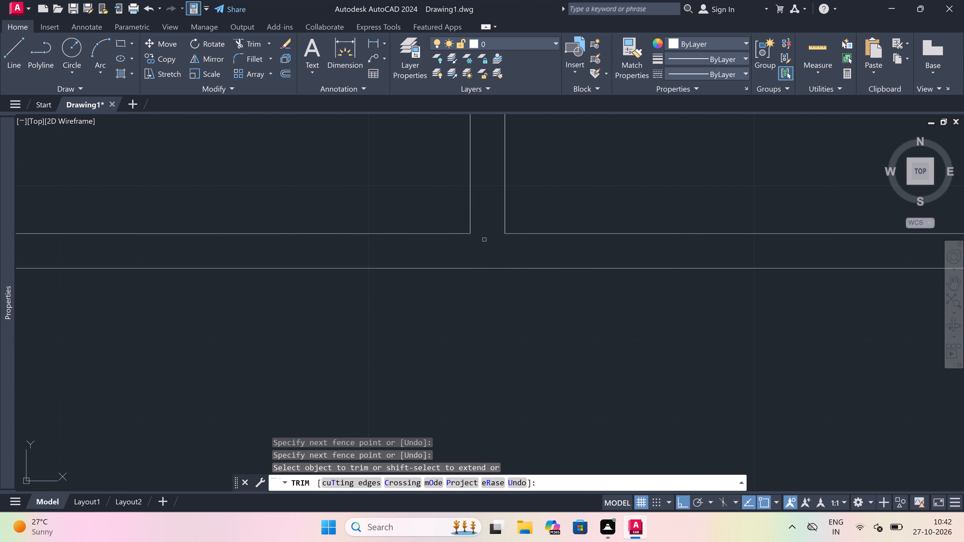
{"action": "scroll", "coordinate": [471, 256], "scroll_direction": "down", "scroll_amount": 6}
{"action": "scroll", "coordinate": [472, 283], "scroll_direction": "up", "scroll_amount": 2}
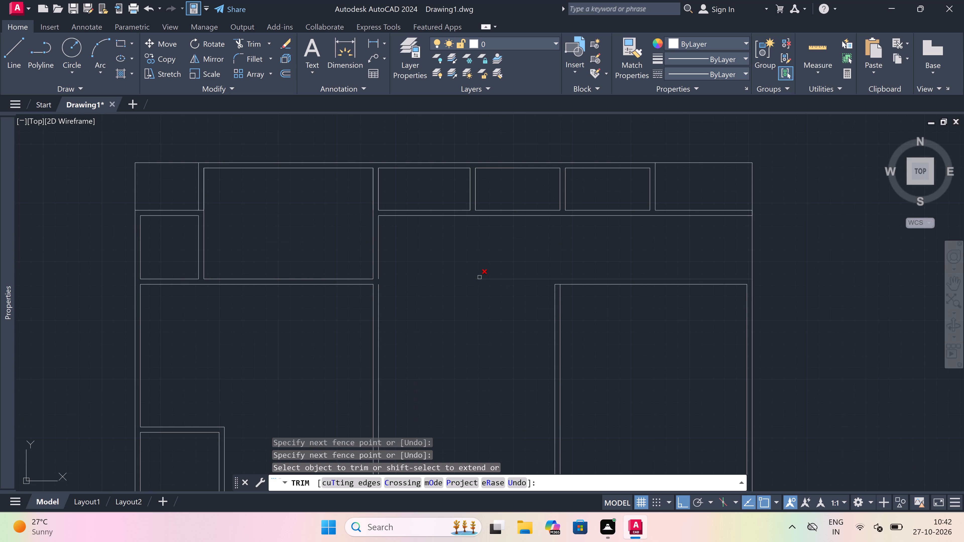
Extend the two-row partition's right line upward across the gap left by the trimmed wall between the rows.
{"action": "key", "text": "Escape"}
{"action": "type", "text": "ex"}
{"action": "key", "text": "space"}
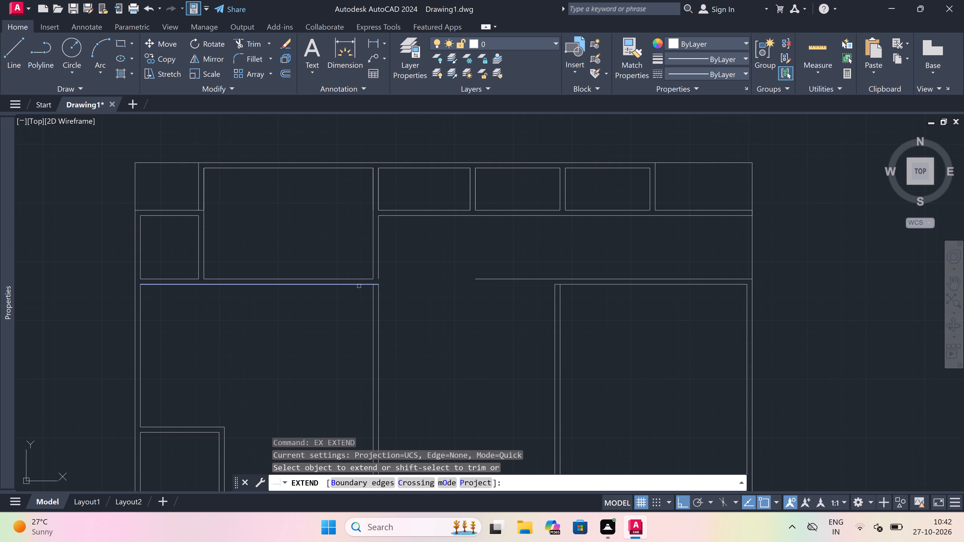
{"action": "left_click", "coordinate": [377, 291]}
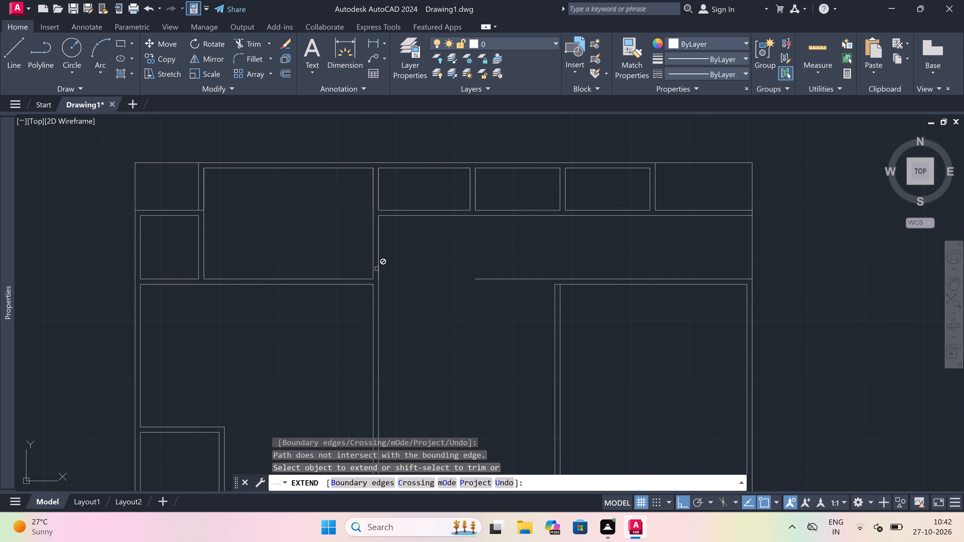
{"action": "key", "text": "Escape"}
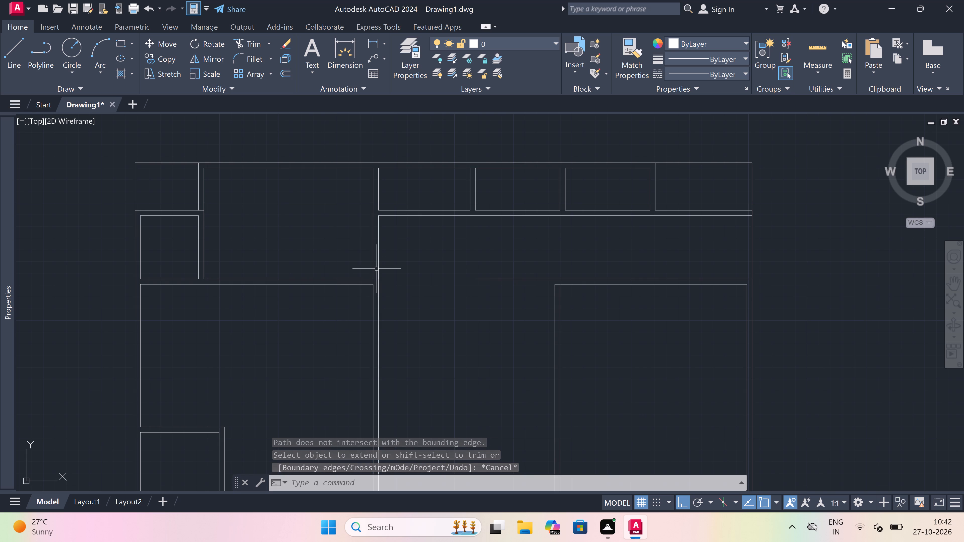
Erase the remaining upper line of the wall between the first and second rows, above the last second-row room.
{"action": "scroll", "coordinate": [378, 268], "scroll_direction": "down", "scroll_amount": 2}
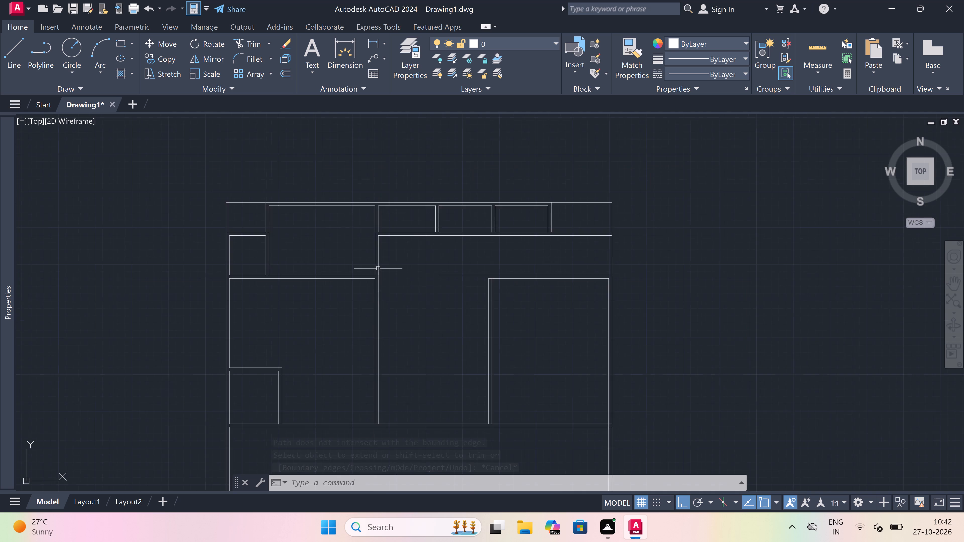
{"action": "scroll", "coordinate": [378, 268], "scroll_direction": "down", "scroll_amount": 1}
{"action": "scroll", "coordinate": [401, 273], "scroll_direction": "up", "scroll_amount": 2}
{"action": "scroll", "coordinate": [427, 268], "scroll_direction": "up", "scroll_amount": 2}
{"action": "left_click", "coordinate": [427, 267]}
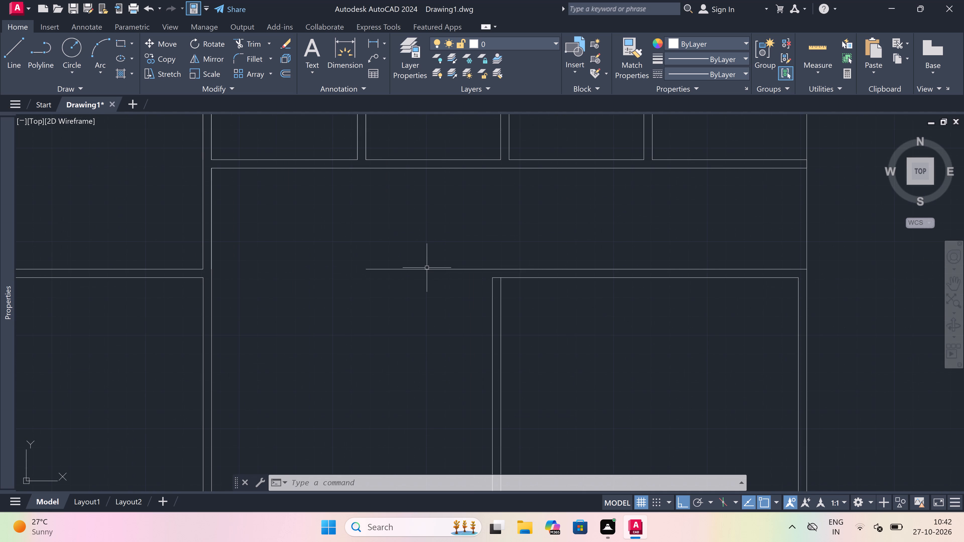
{"action": "key", "text": "Delete"}
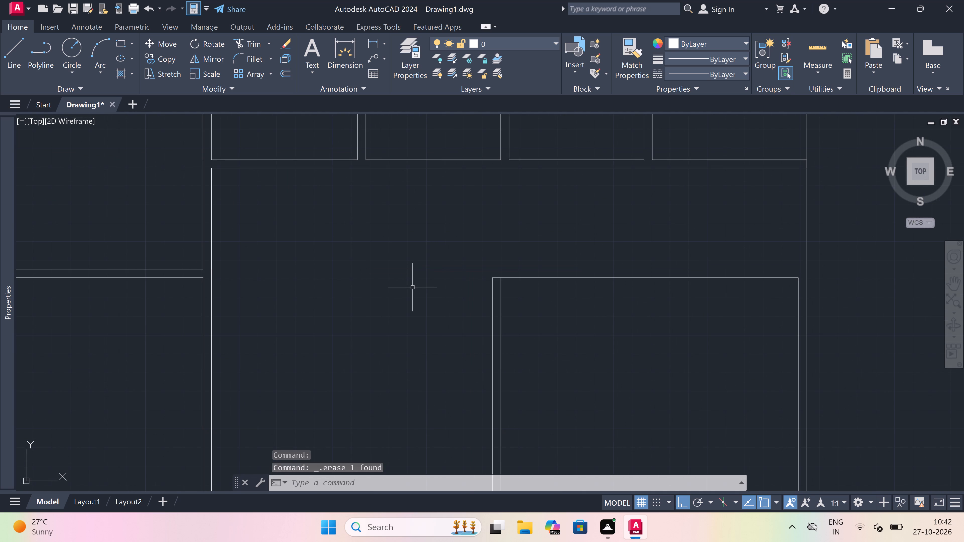
Erase the remaining lower line of the old wall between the rows, above the last second-row room.
{"action": "left_click", "coordinate": [613, 242]}
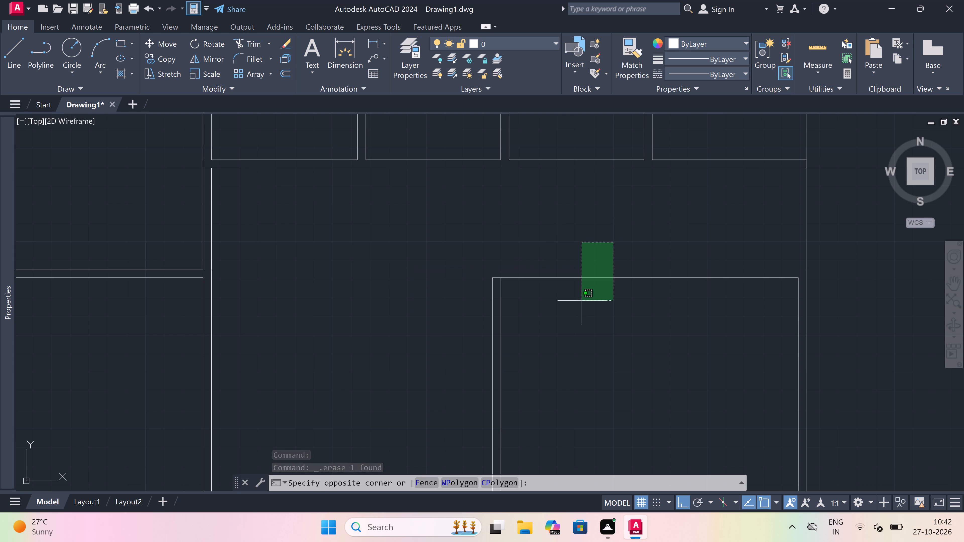
{"action": "left_click", "coordinate": [581, 302]}
{"action": "key", "text": "Delete"}
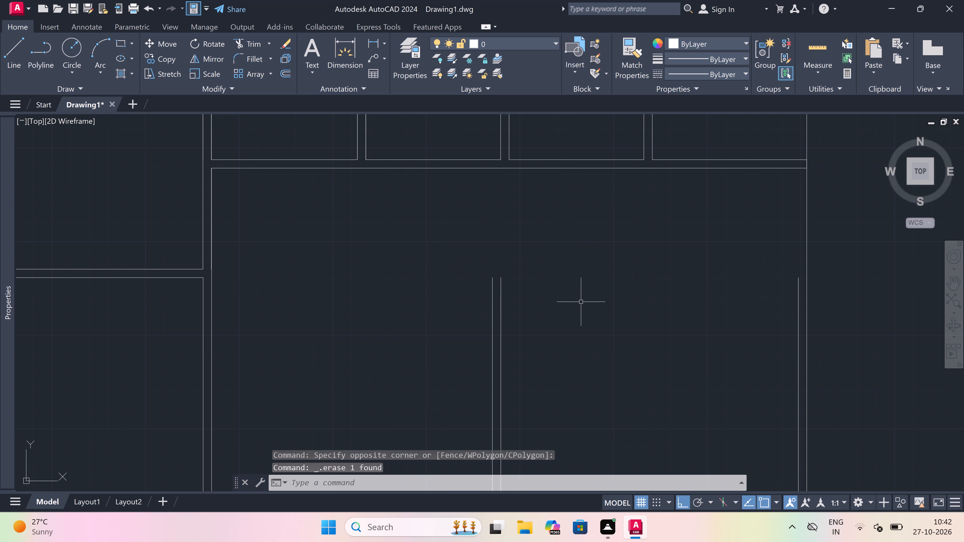
Extend both lines of the second-row partition and the right outer wall's inner line up to the new horizontal wall.
{"action": "type", "text": "ex"}
{"action": "key", "text": "space"}
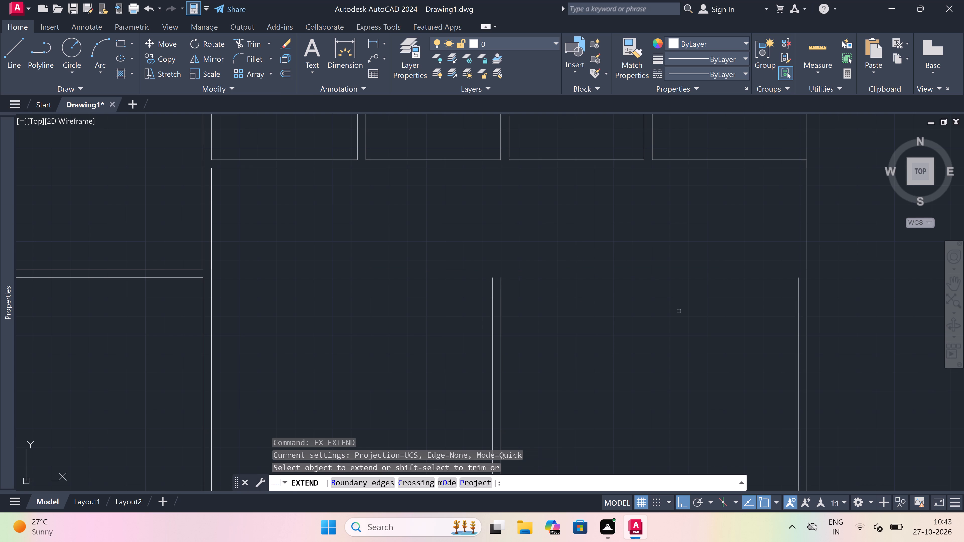
{"action": "left_click_drag", "start_coordinate": [841, 298], "coordinate": [826, 300]}
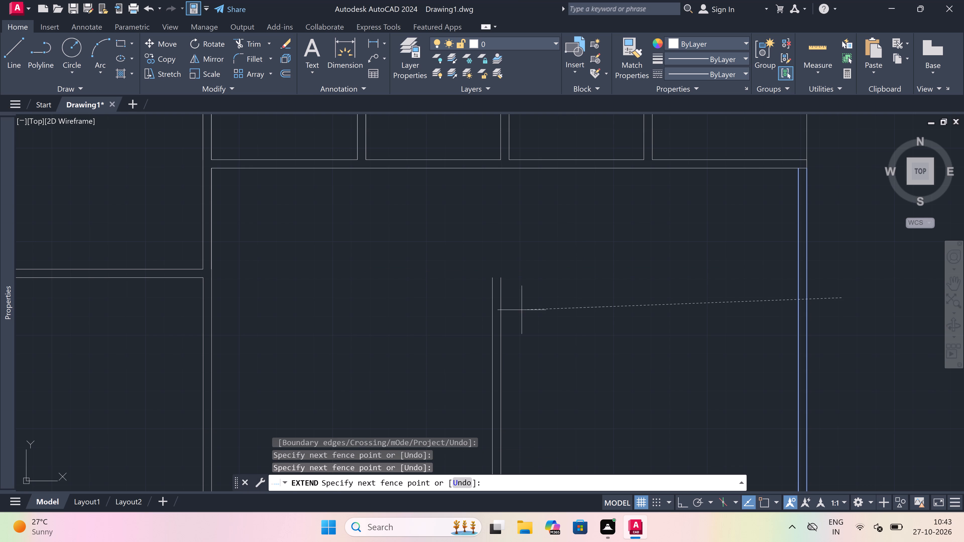
{"action": "left_click", "coordinate": [438, 308]}
{"action": "scroll", "coordinate": [549, 273], "scroll_direction": "down", "scroll_amount": 3}
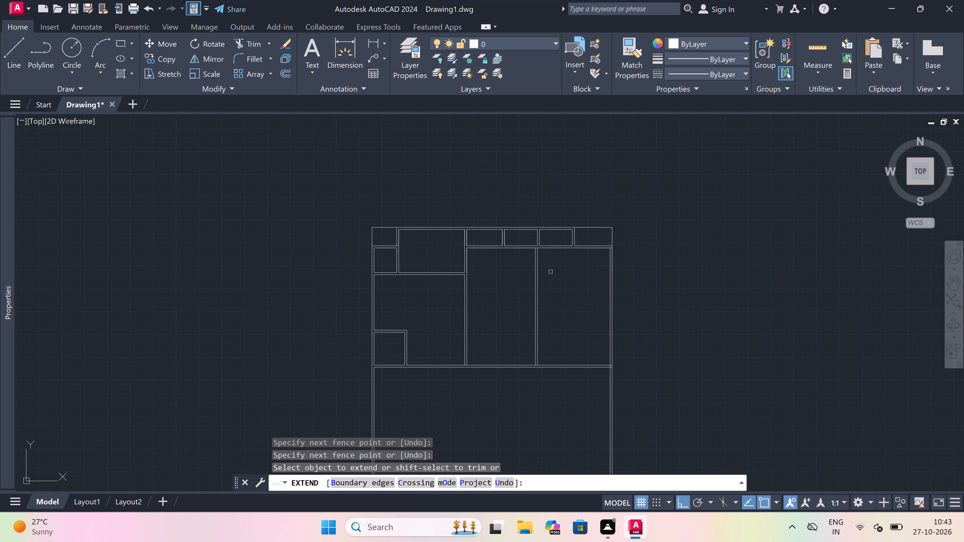
{"action": "scroll", "coordinate": [552, 267], "scroll_direction": "up", "scroll_amount": 2}
{"action": "key", "text": "Escape"}
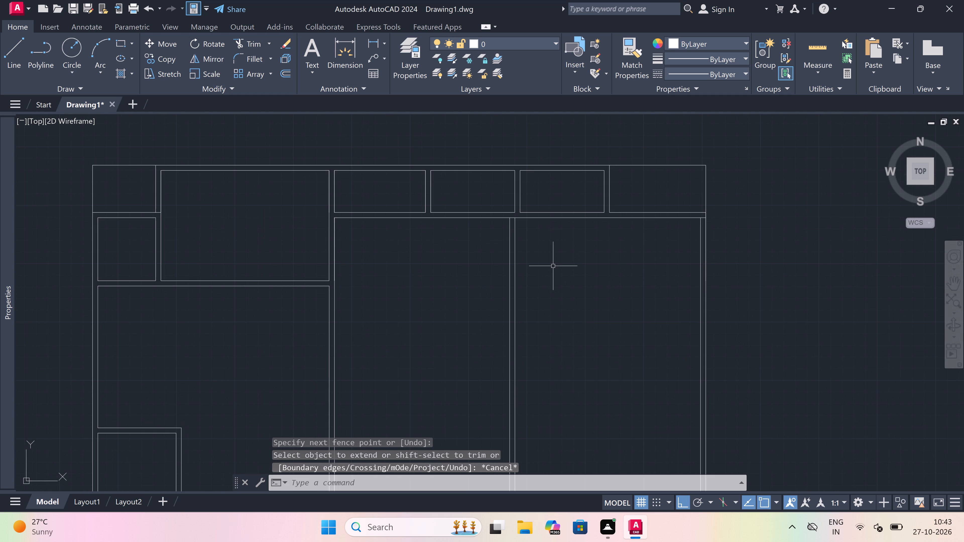
Trim the new horizontal wall's lower line where it crosses the second-row partition and the right outer wall.
{"action": "type", "text": "tr"}
{"action": "key", "text": "space"}
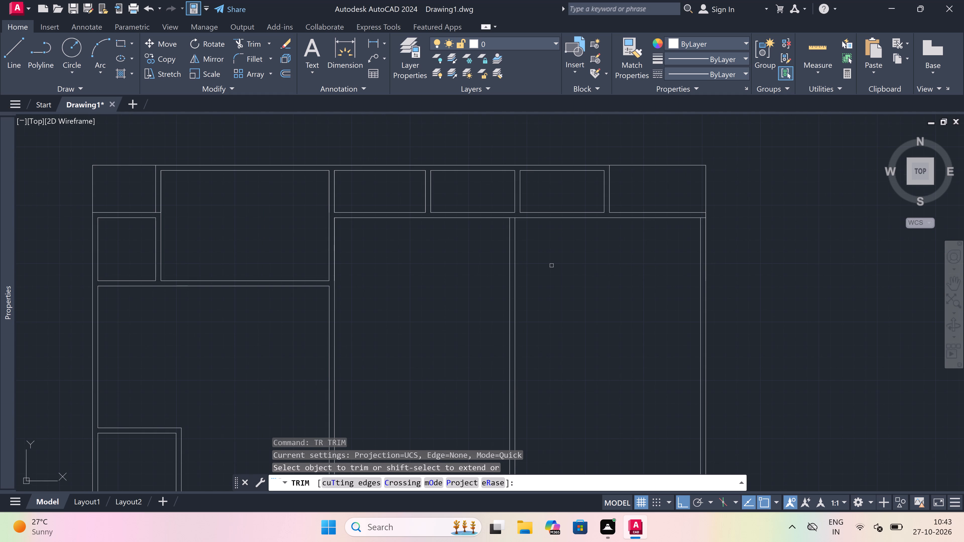
{"action": "scroll", "coordinate": [508, 218], "scroll_direction": "up", "scroll_amount": 1}
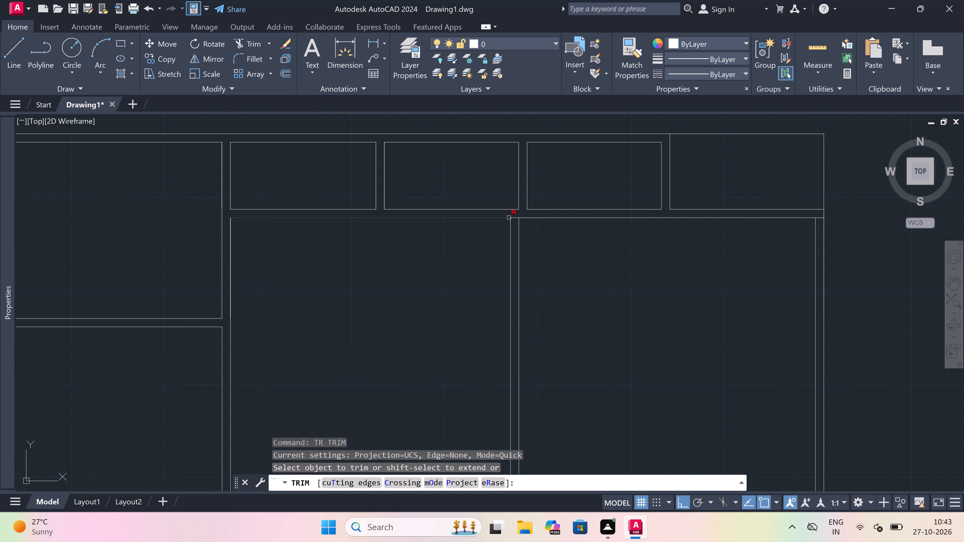
{"action": "scroll", "coordinate": [518, 218], "scroll_direction": "up", "scroll_amount": 2}
{"action": "left_click", "coordinate": [509, 216]}
{"action": "scroll", "coordinate": [509, 216], "scroll_direction": "down", "scroll_amount": 4}
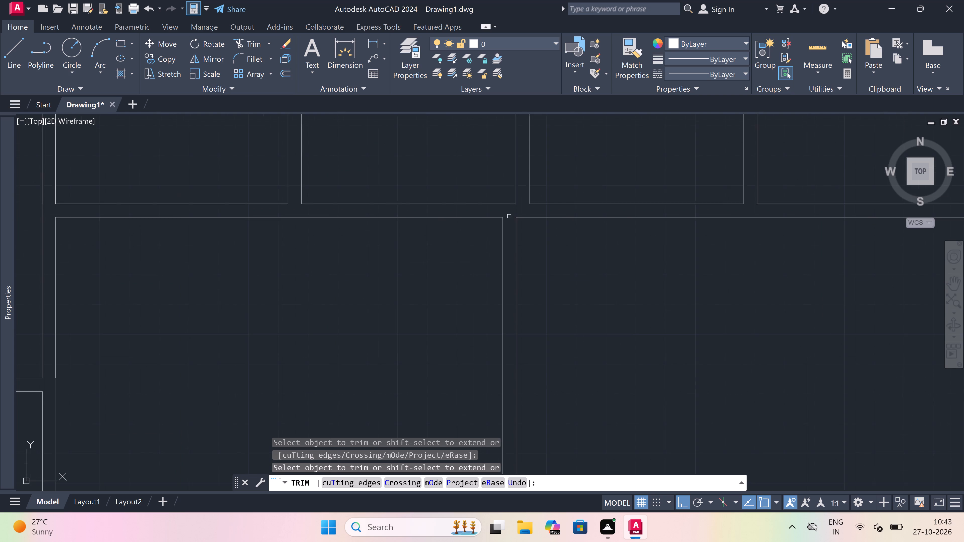
{"action": "scroll", "coordinate": [632, 217], "scroll_direction": "up", "scroll_amount": 2}
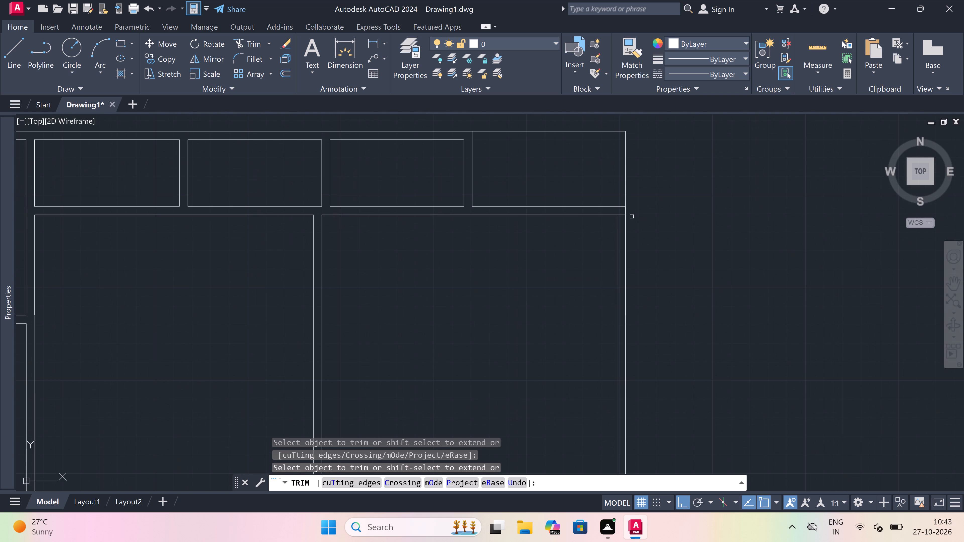
{"action": "scroll", "coordinate": [610, 211], "scroll_direction": "up", "scroll_amount": 3}
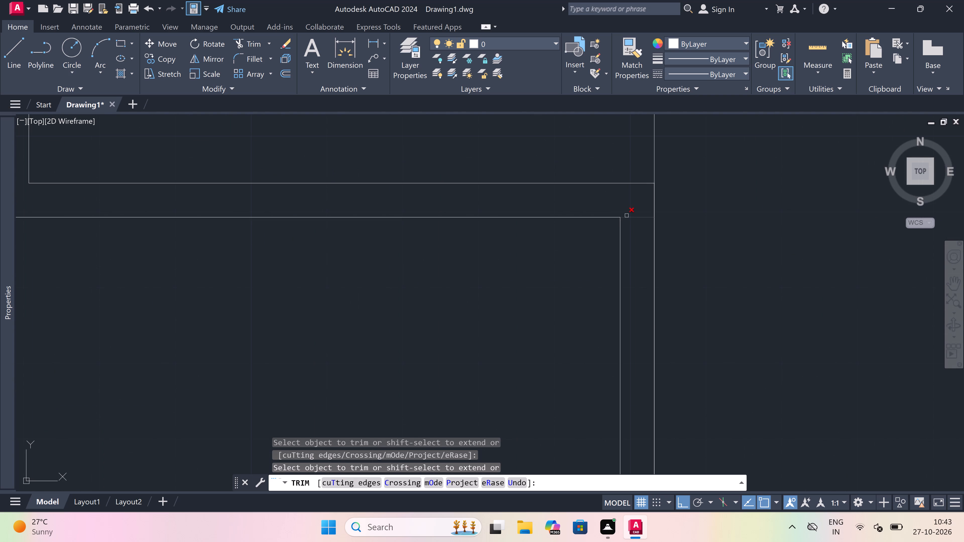
{"action": "left_click", "coordinate": [627, 216]}
{"action": "scroll", "coordinate": [627, 216], "scroll_direction": "down", "scroll_amount": 4}
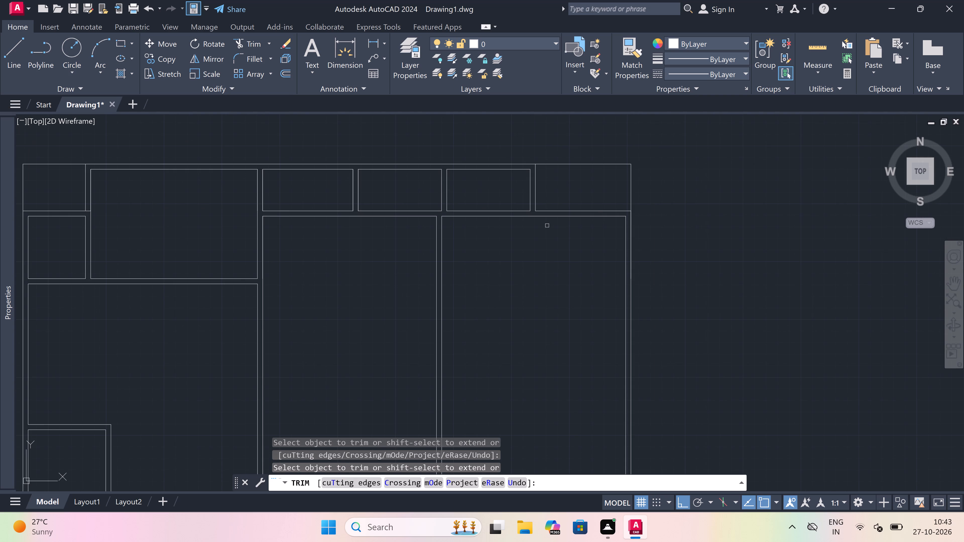
{"action": "key", "text": "Escape"}
Offset the horizontal wall's lower line 10'6" downward in both rooms beside the second-row partition.
{"action": "type", "text": "o"}
{"action": "key", "text": "space"}
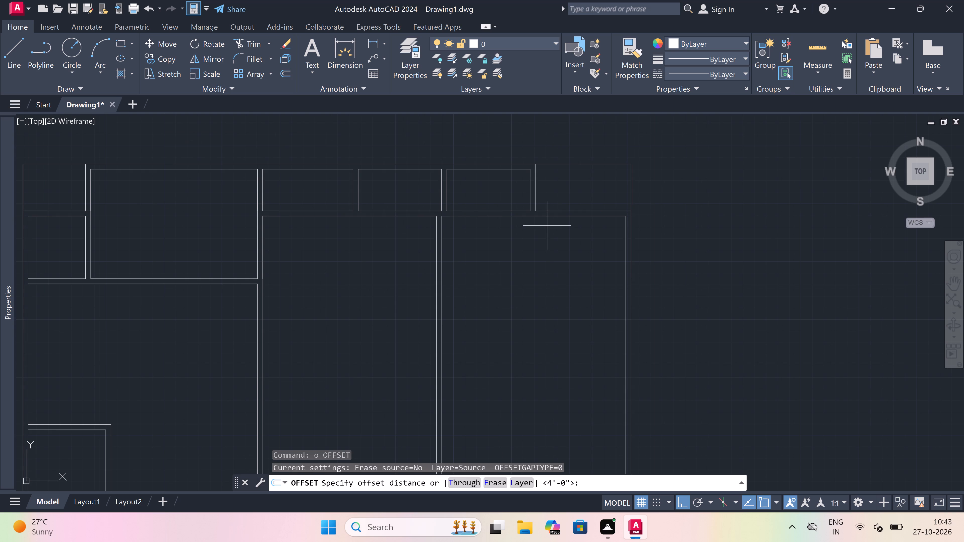
{"action": "left_click_drag", "start_coordinate": [546, 218], "coordinate": [546, 239]}
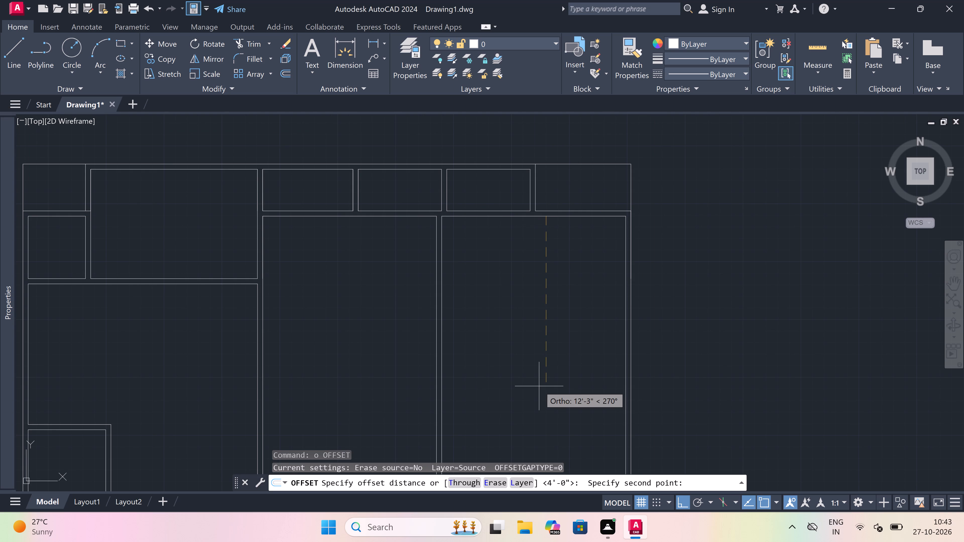
{"action": "type", "text": "10'"}
{"action": "key", "text": "6"}
{"action": "type", "text": "\""}
{"action": "key", "text": "space"}
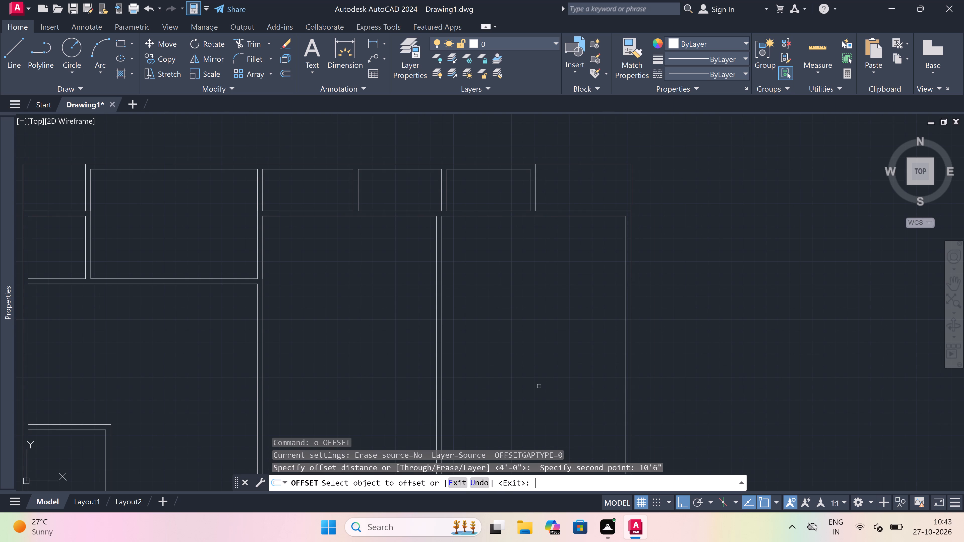
{"action": "scroll", "coordinate": [246, 47], "scroll_direction": "down", "scroll_amount": 2}
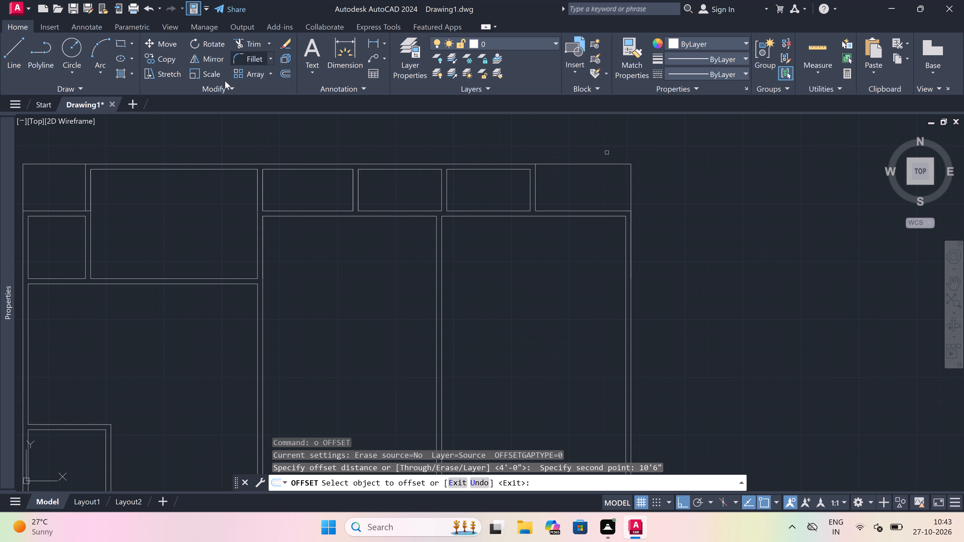
{"action": "scroll", "coordinate": [574, 161], "scroll_direction": "down", "scroll_amount": 4}
{"action": "scroll", "coordinate": [573, 163], "scroll_direction": "up", "scroll_amount": 3}
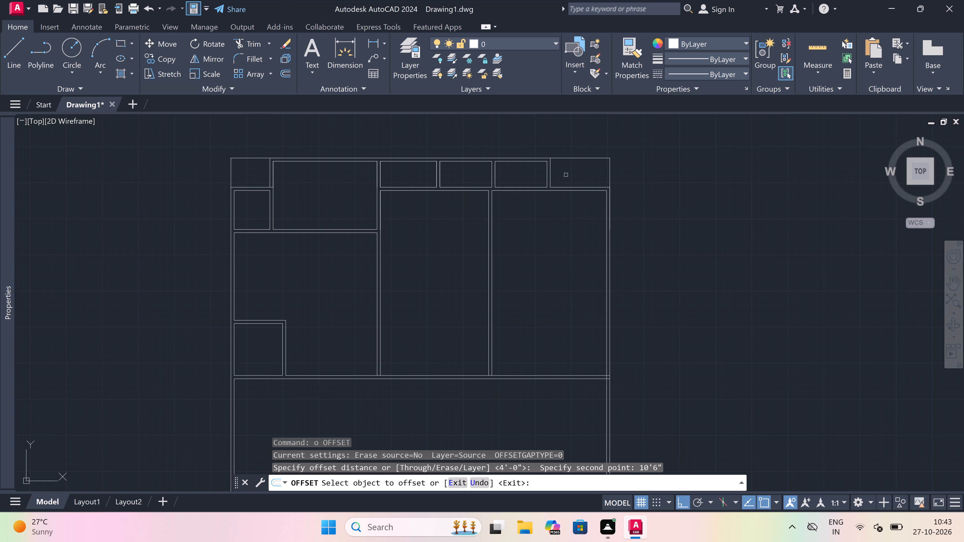
{"action": "left_click", "coordinate": [555, 192]}
{"action": "left_click", "coordinate": [544, 264]}
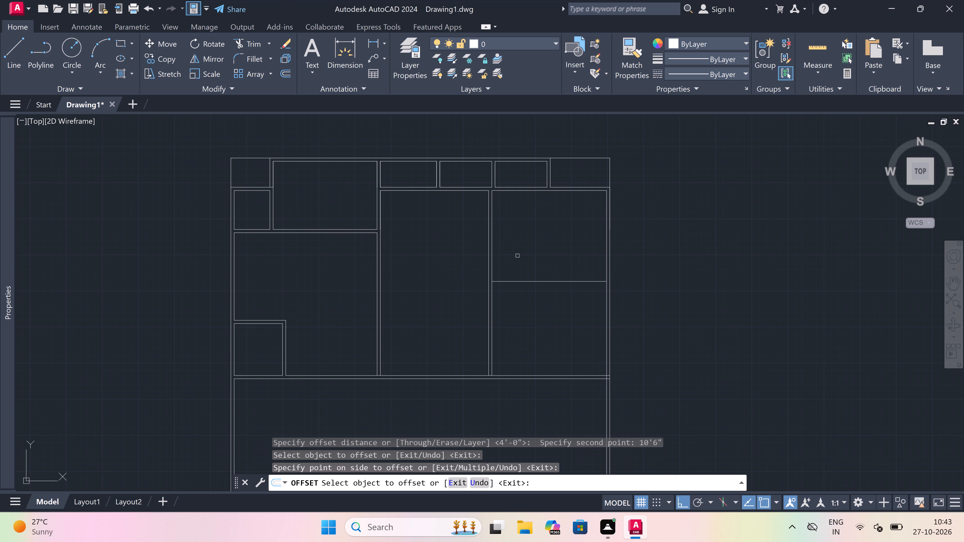
{"action": "left_click_drag", "start_coordinate": [393, 191], "coordinate": [394, 208]}
{"action": "left_click", "coordinate": [386, 263]}
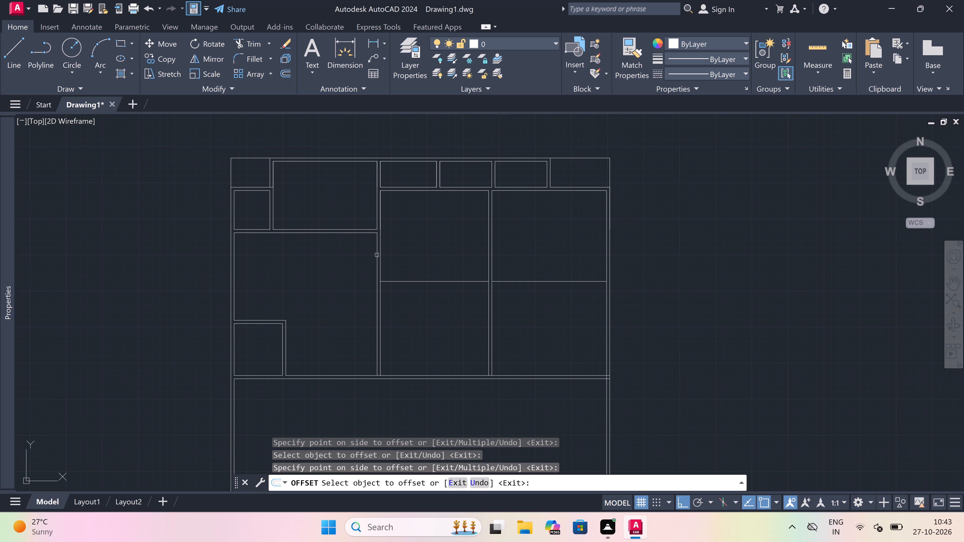
{"action": "key", "text": "Escape"}
Offset the two new horizontal room lines 4.5" downward to give the lower wall its thickness.
{"action": "key", "text": "space"}
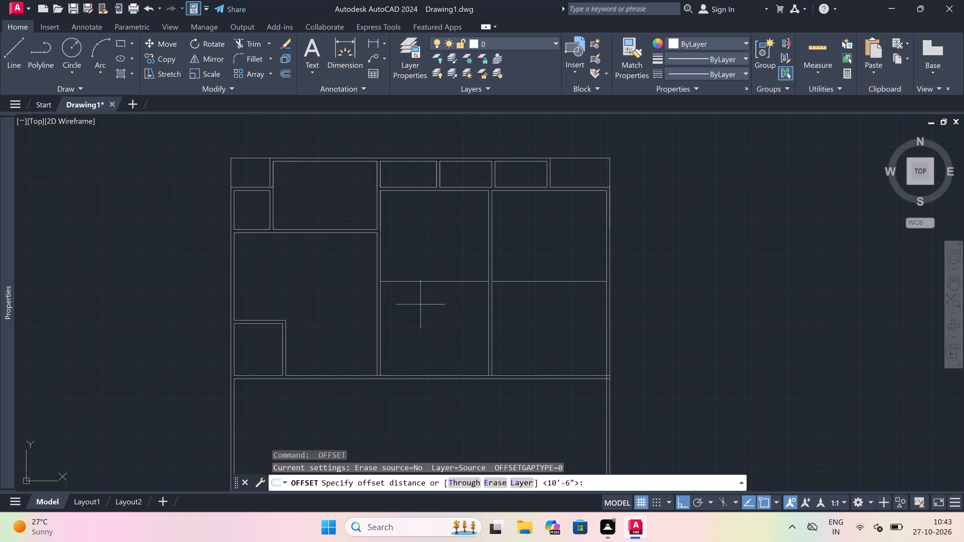
{"action": "left_click_drag", "start_coordinate": [422, 283], "coordinate": [423, 287]}
{"action": "type", "text": "4.5"}
{"action": "type", "text": "\""}
{"action": "key", "text": "space"}
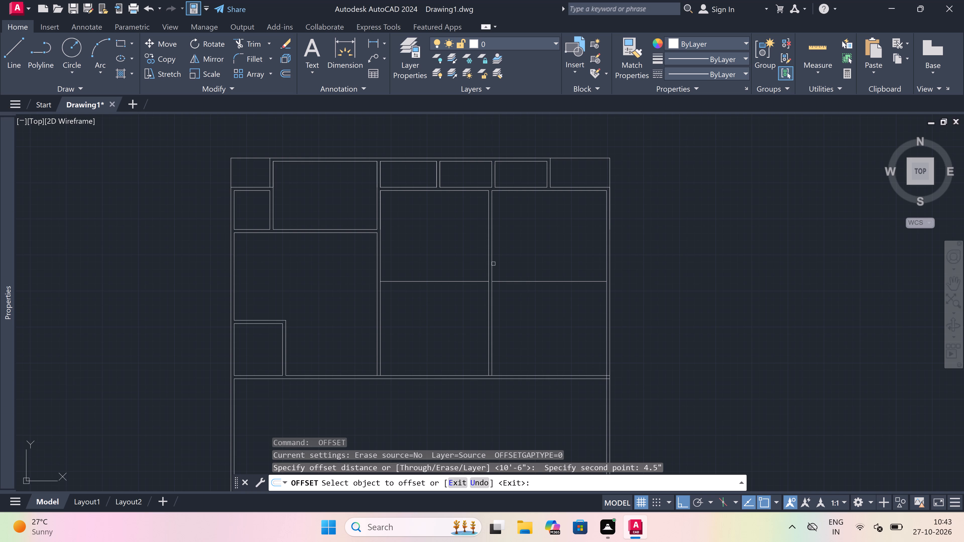
{"action": "left_click_drag", "start_coordinate": [465, 282], "coordinate": [464, 290]}
{"action": "left_click_drag", "start_coordinate": [453, 330], "coordinate": [453, 327]}
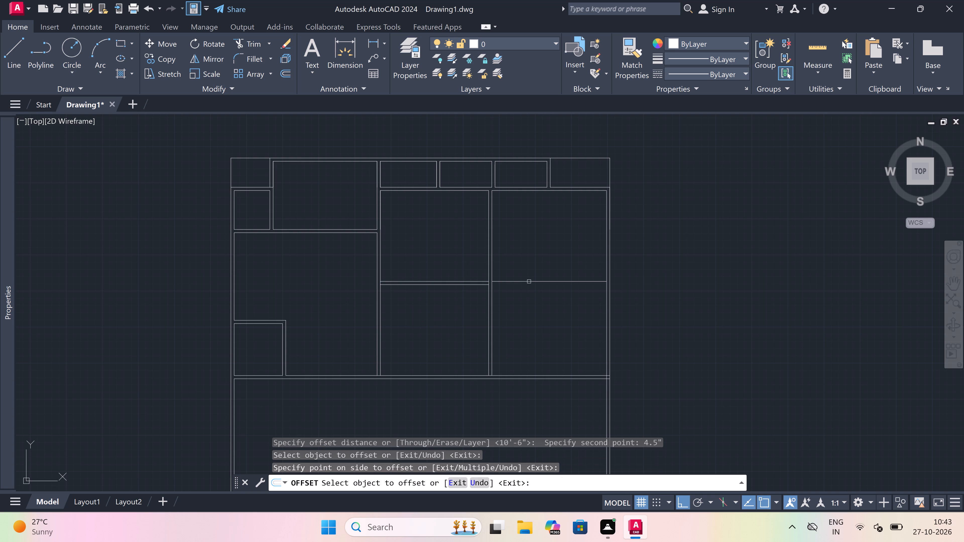
{"action": "left_click_drag", "start_coordinate": [529, 282], "coordinate": [528, 292]}
{"action": "left_click", "coordinate": [522, 309]}
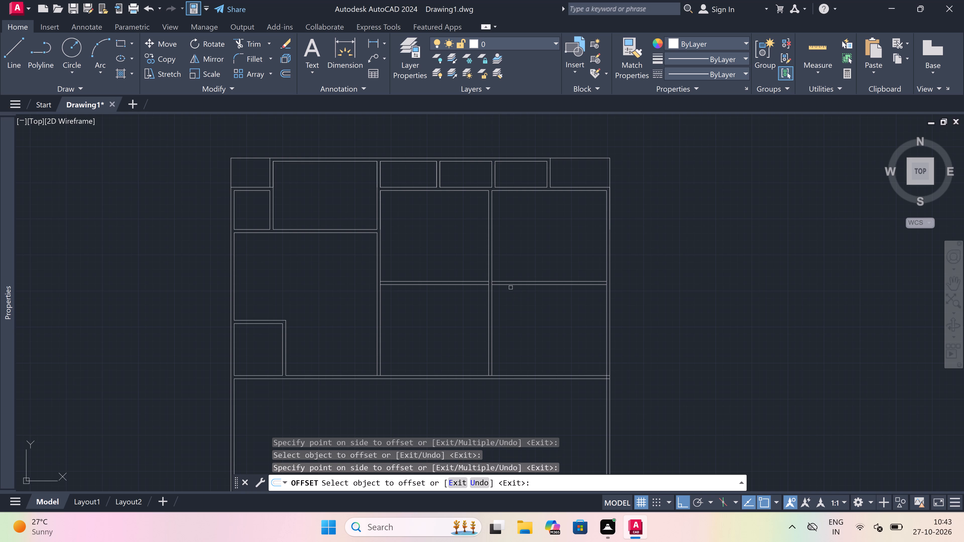
{"action": "key", "text": "Escape"}
Extend the right room's two new wall lines across the partition to join the neighbouring room's wall lines.
{"action": "type", "text": "ex"}
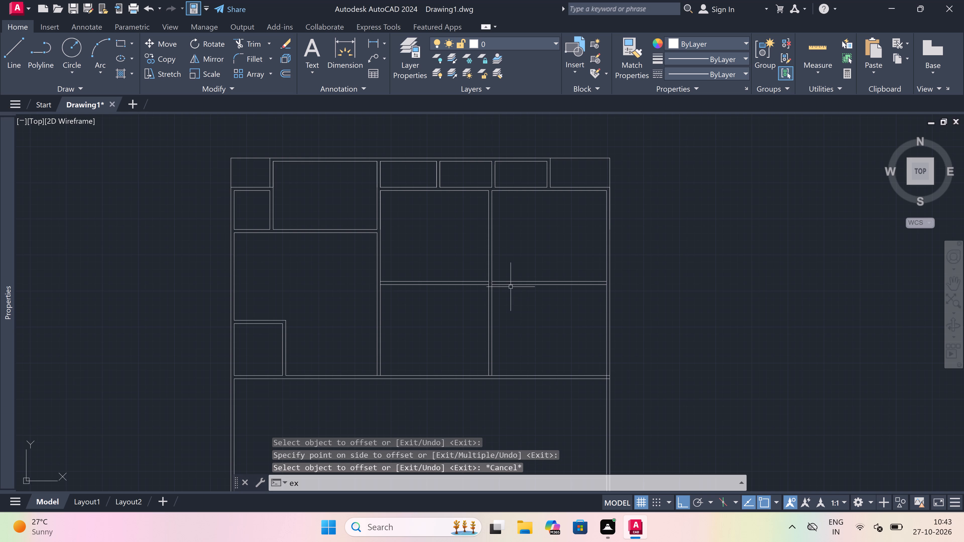
{"action": "key", "text": "space"}
{"action": "left_click", "coordinate": [516, 270]}
{"action": "left_click", "coordinate": [521, 317]}
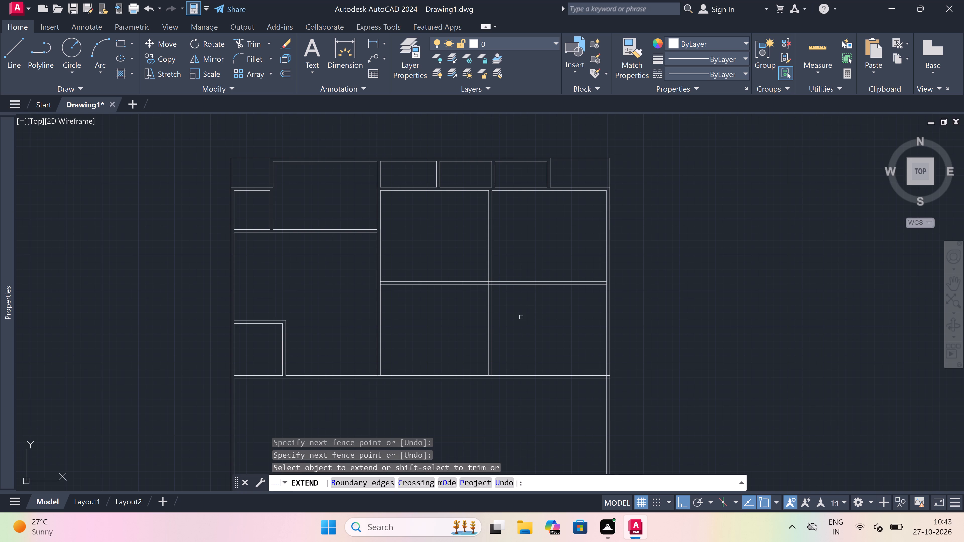
{"action": "key", "text": "Escape"}
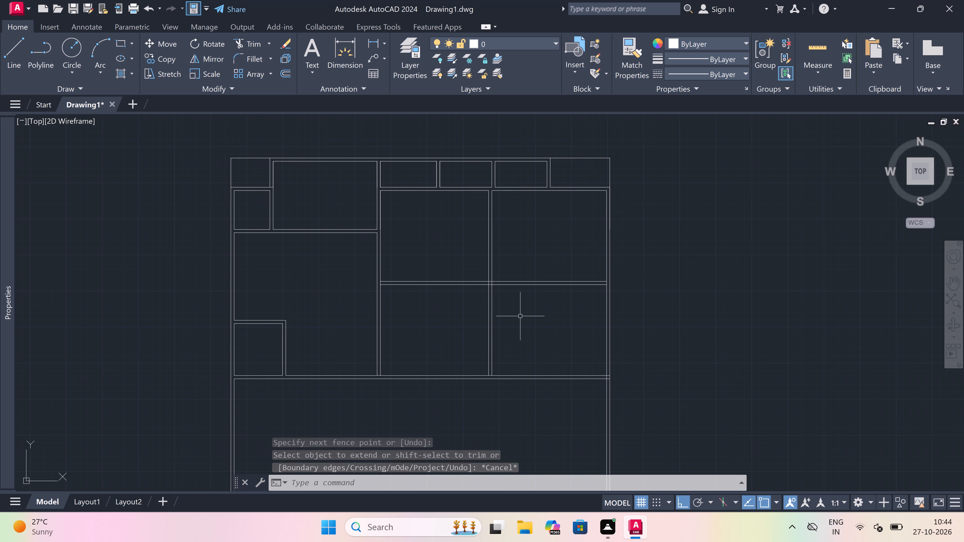
Trim away both partition lines below the new 4.5" horizontal wall.
{"action": "type", "text": "tr"}
{"action": "key", "text": "space"}
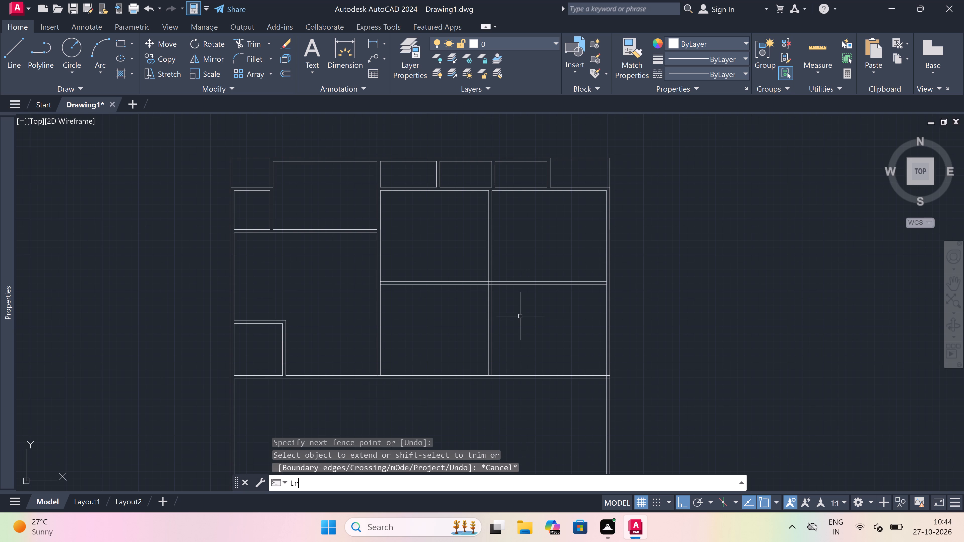
{"action": "left_click_drag", "start_coordinate": [520, 316], "coordinate": [511, 318]}
{"action": "left_click", "coordinate": [455, 335]}
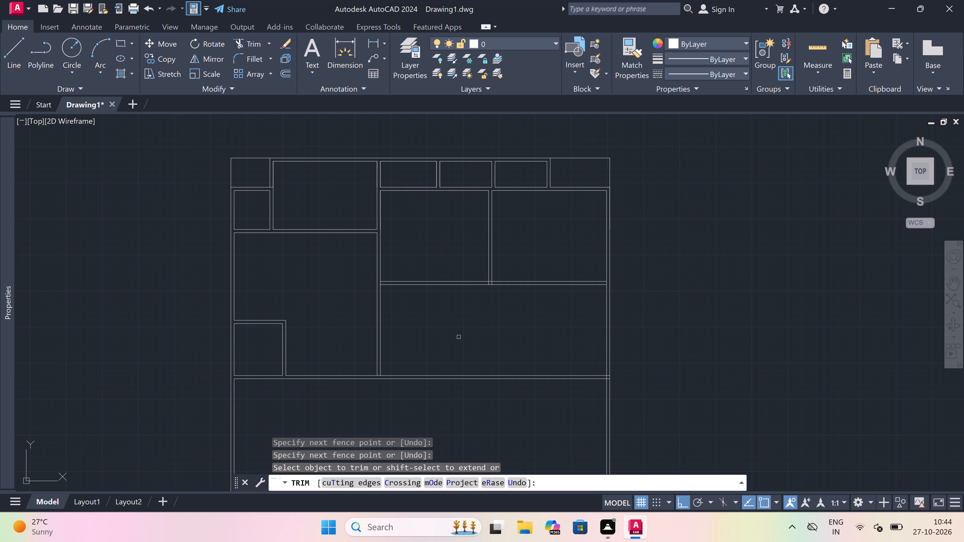
{"action": "key", "text": "Escape"}
Extend both lines of the two-row partition down to the lower line of the horizontal wall beneath the second row.
{"action": "scroll", "coordinate": [460, 334], "scroll_direction": "down", "scroll_amount": 2}
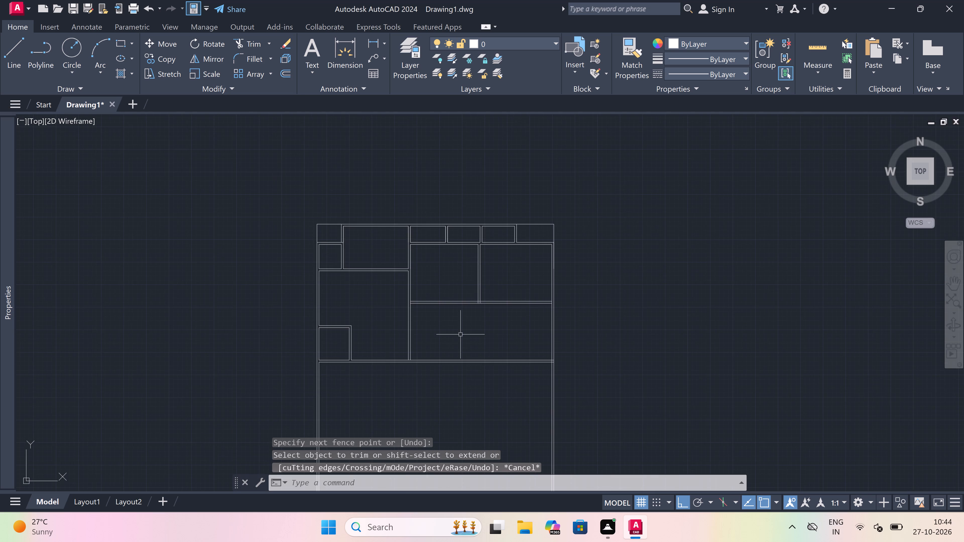
{"action": "scroll", "coordinate": [460, 334], "scroll_direction": "down", "scroll_amount": 1}
{"action": "scroll", "coordinate": [430, 349], "scroll_direction": "up", "scroll_amount": 1}
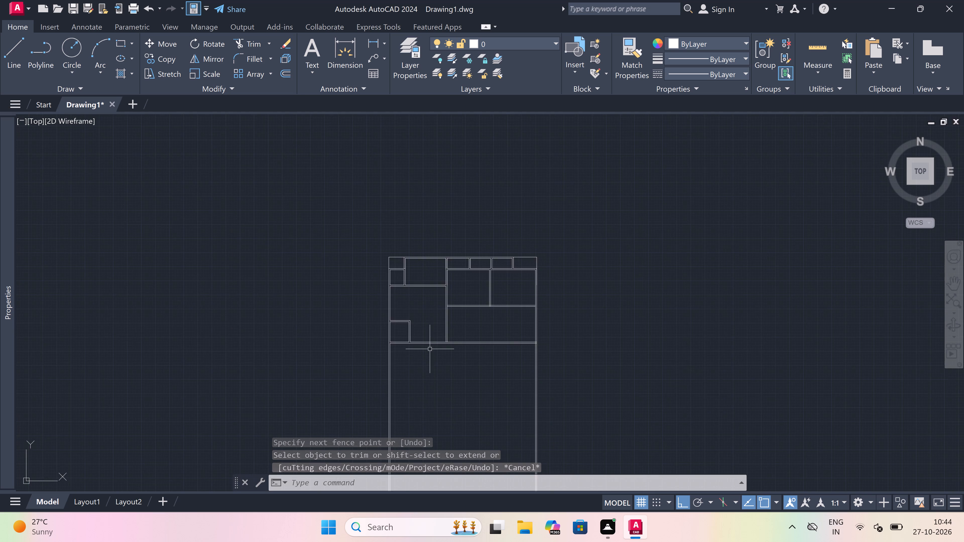
{"action": "scroll", "coordinate": [430, 349], "scroll_direction": "up", "scroll_amount": 1}
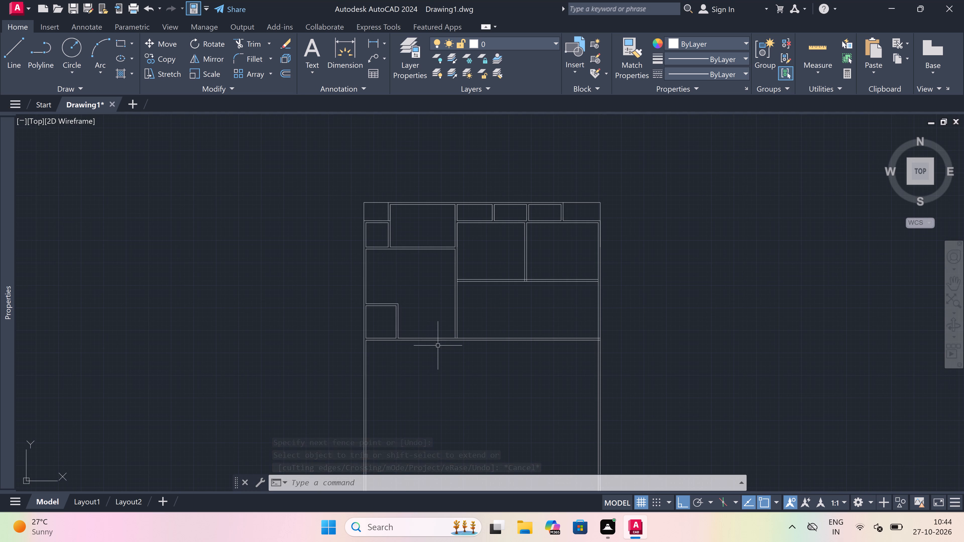
{"action": "scroll", "coordinate": [449, 325], "scroll_direction": "up", "scroll_amount": 2}
{"action": "scroll", "coordinate": [449, 325], "scroll_direction": "down", "scroll_amount": 1}
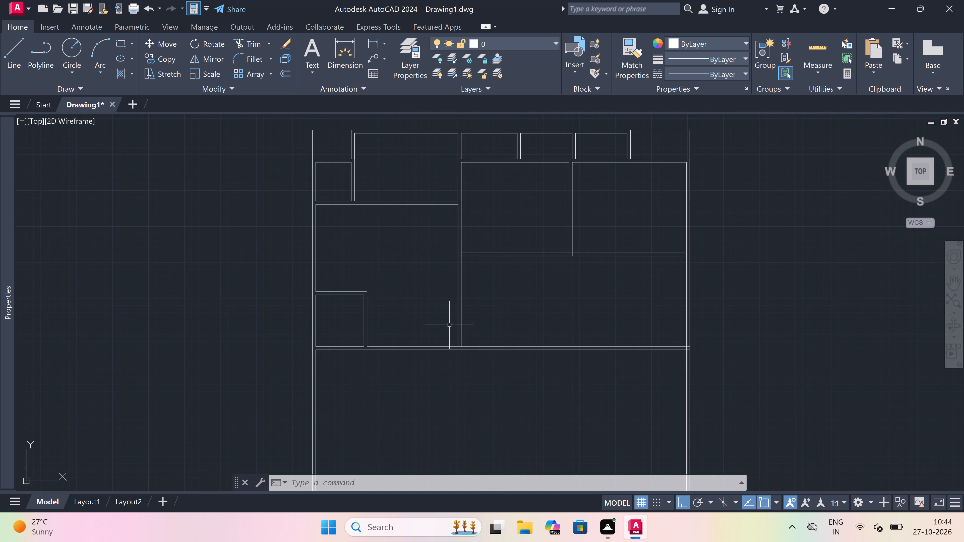
{"action": "scroll", "coordinate": [435, 322], "scroll_direction": "up", "scroll_amount": 1}
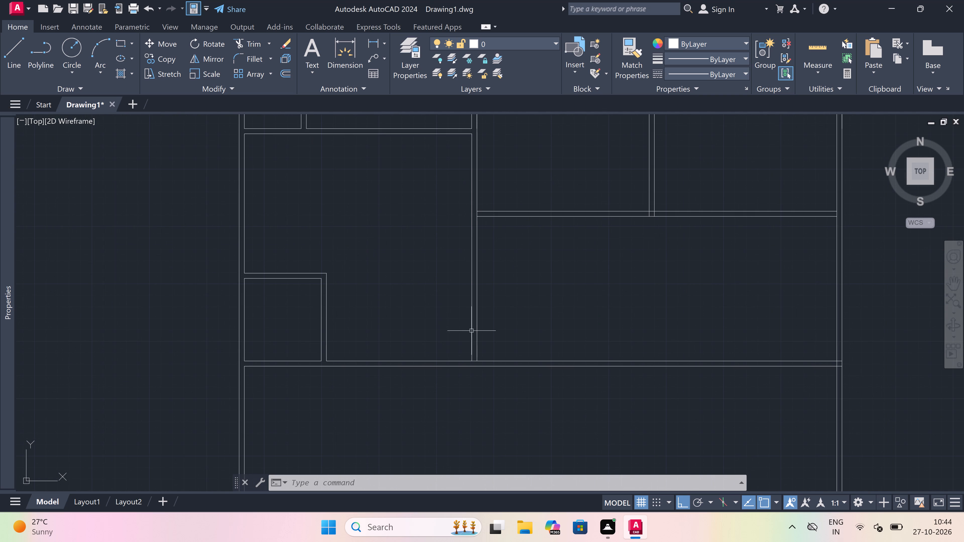
{"action": "type", "text": "ex"}
{"action": "key", "text": "space"}
{"action": "left_click_drag", "start_coordinate": [457, 323], "coordinate": [467, 323]}
{"action": "left_click", "coordinate": [557, 323]}
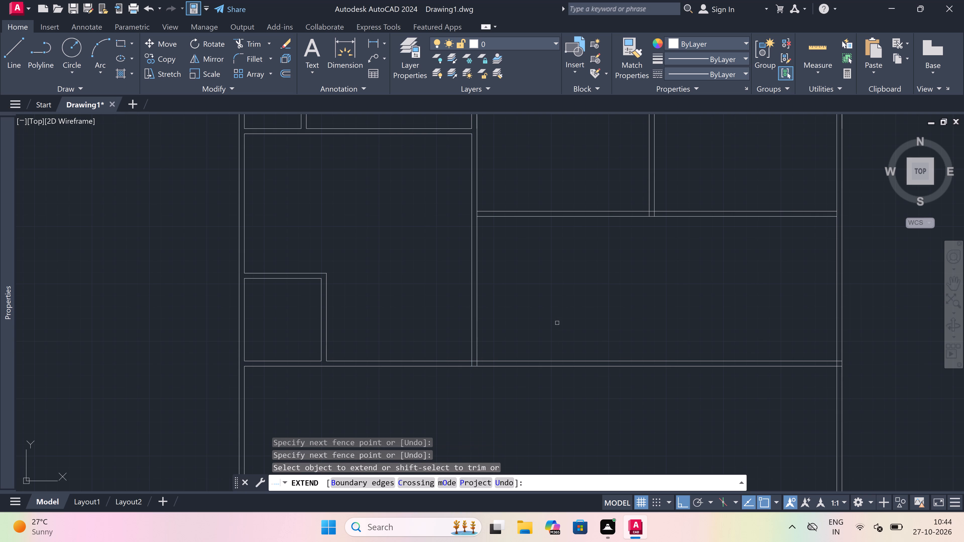
Trim the left partition line and the upper wall line inside the junction where the partition meets the lower horizontal wall.
{"action": "key", "text": "Escape"}
{"action": "scroll", "coordinate": [509, 339], "scroll_direction": "down", "scroll_amount": 2}
{"action": "scroll", "coordinate": [555, 359], "scroll_direction": "up", "scroll_amount": 2}
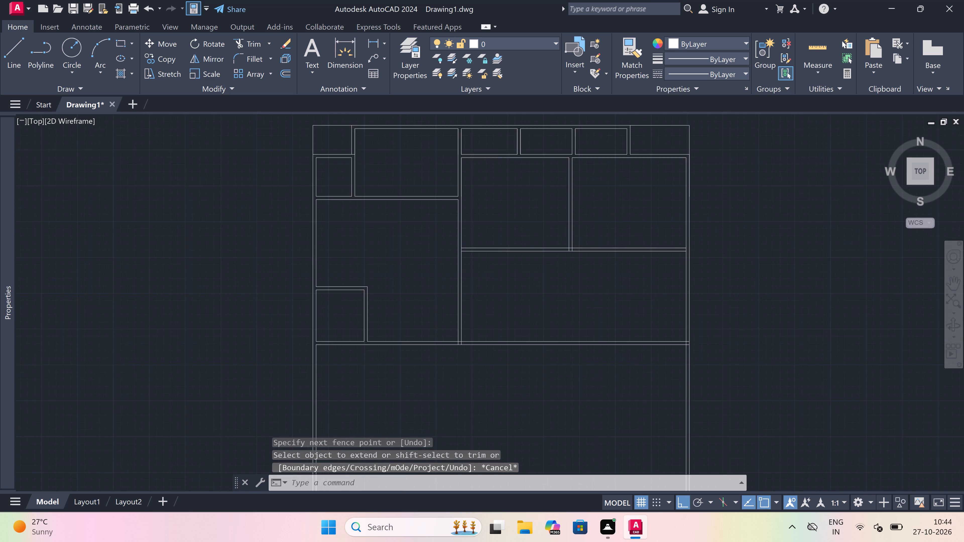
{"action": "type", "text": "tr"}
{"action": "key", "text": "space"}
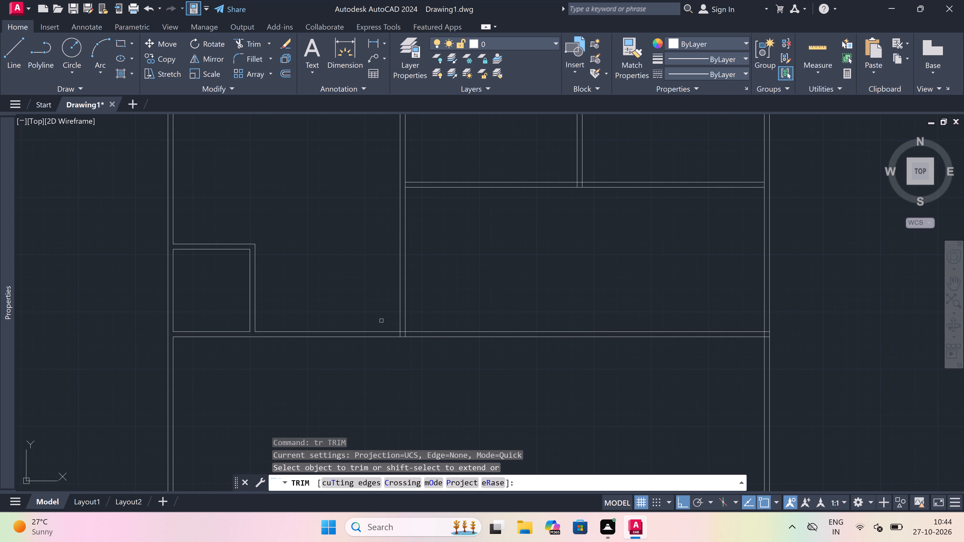
{"action": "scroll", "coordinate": [401, 332], "scroll_direction": "up", "scroll_amount": 3}
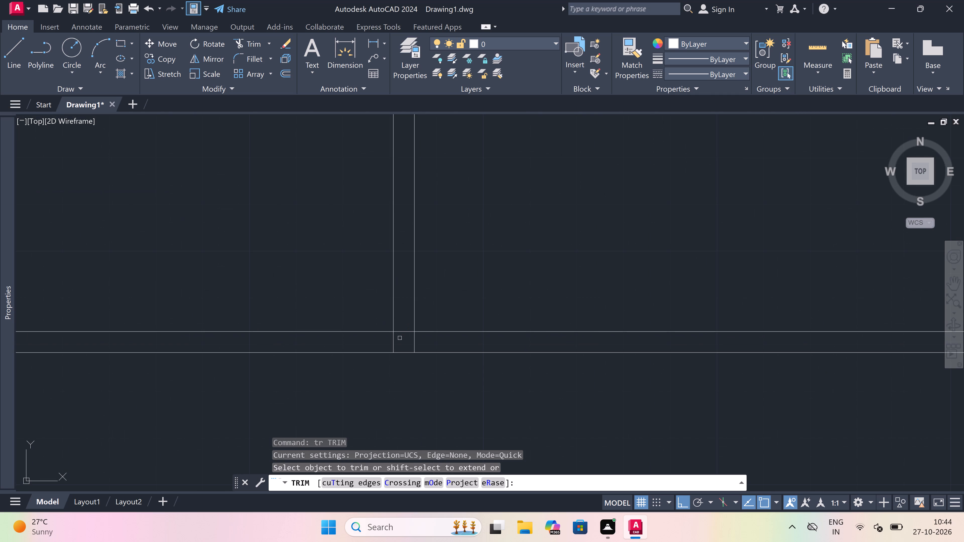
{"action": "left_click", "coordinate": [393, 339]}
{"action": "left_click", "coordinate": [401, 331]}
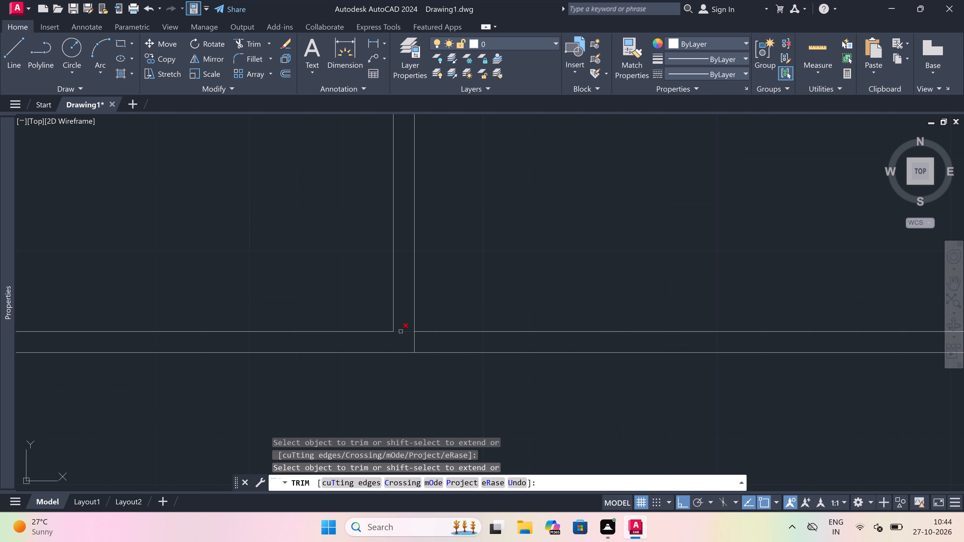
Trim away both lines of the right room's lower wall, including the short stubs within the outer wall's thickness.
{"action": "scroll", "coordinate": [401, 331], "scroll_direction": "down", "scroll_amount": 4}
{"action": "left_click", "coordinate": [413, 318]}
{"action": "left_click", "coordinate": [407, 347]}
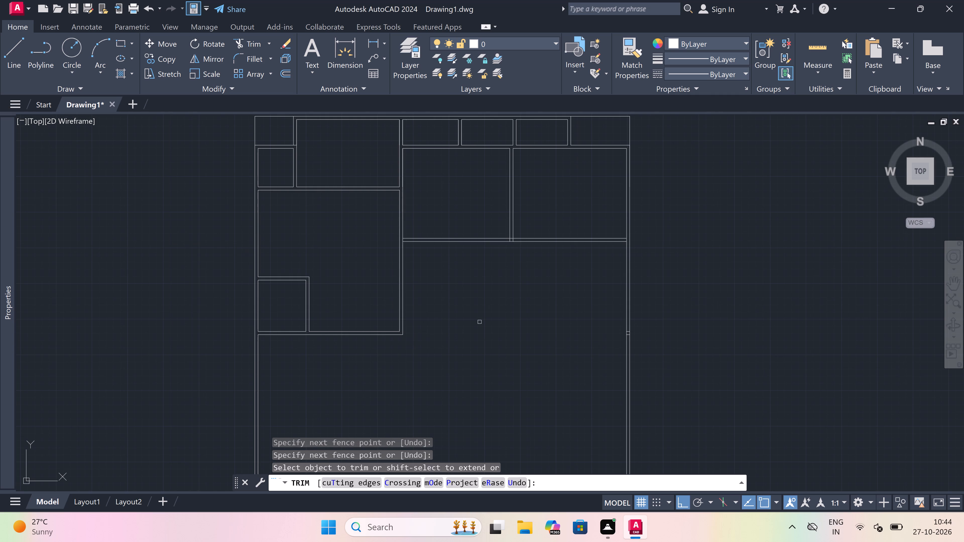
{"action": "scroll", "coordinate": [644, 318], "scroll_direction": "up", "scroll_amount": 2}
{"action": "scroll", "coordinate": [598, 354], "scroll_direction": "up", "scroll_amount": 3}
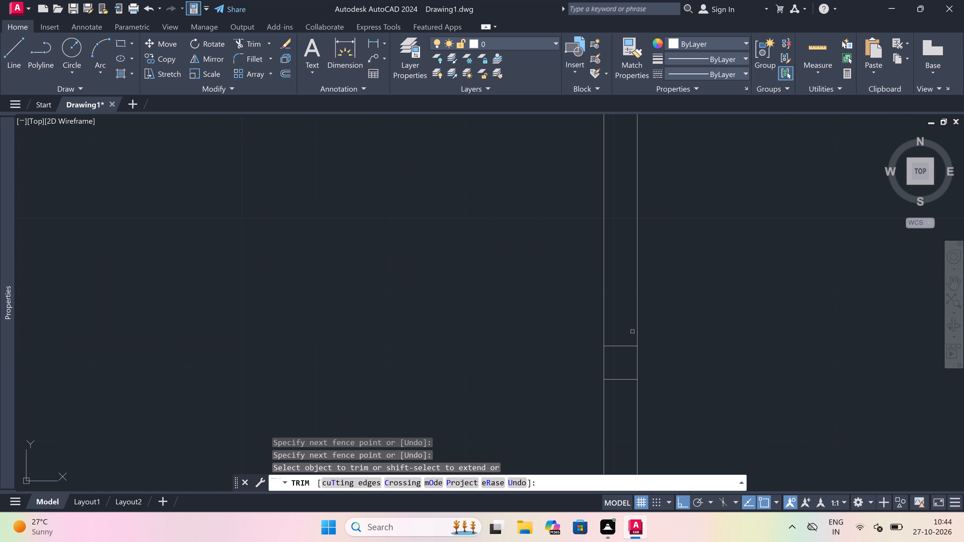
{"action": "left_click", "coordinate": [620, 325]}
{"action": "left_click", "coordinate": [618, 395]}
Trim the leftover line pieces inside the junctions between the second row's lower horizontal wall and the three vertical walls it meets.
{"action": "scroll", "coordinate": [528, 329], "scroll_direction": "down", "scroll_amount": 7}
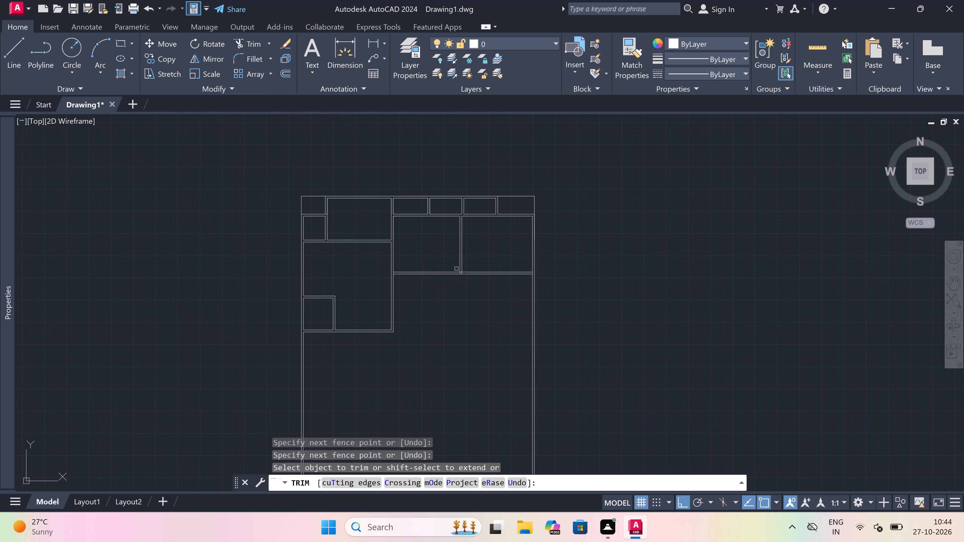
{"action": "scroll", "coordinate": [405, 252], "scroll_direction": "up", "scroll_amount": 2}
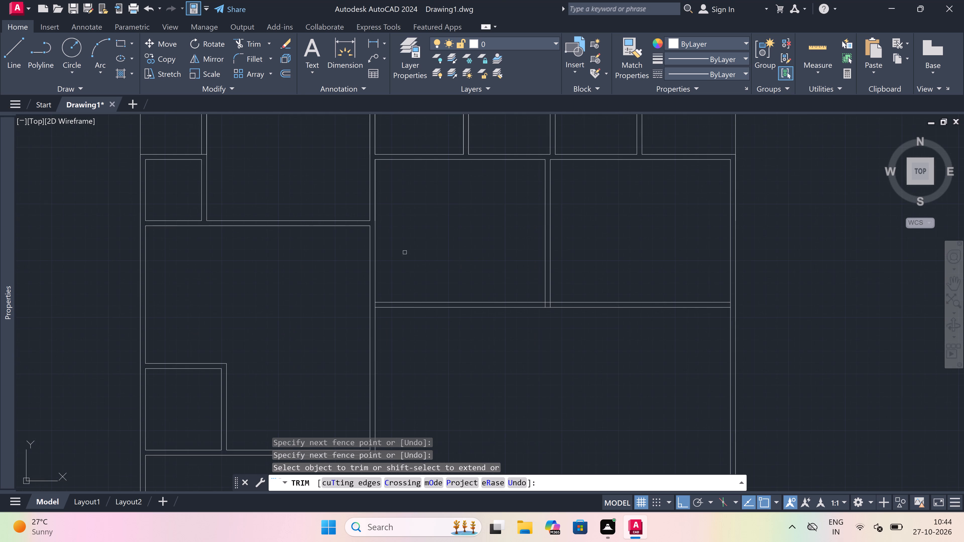
{"action": "scroll", "coordinate": [362, 303], "scroll_direction": "up", "scroll_amount": 1}
{"action": "scroll", "coordinate": [383, 306], "scroll_direction": "up", "scroll_amount": 2}
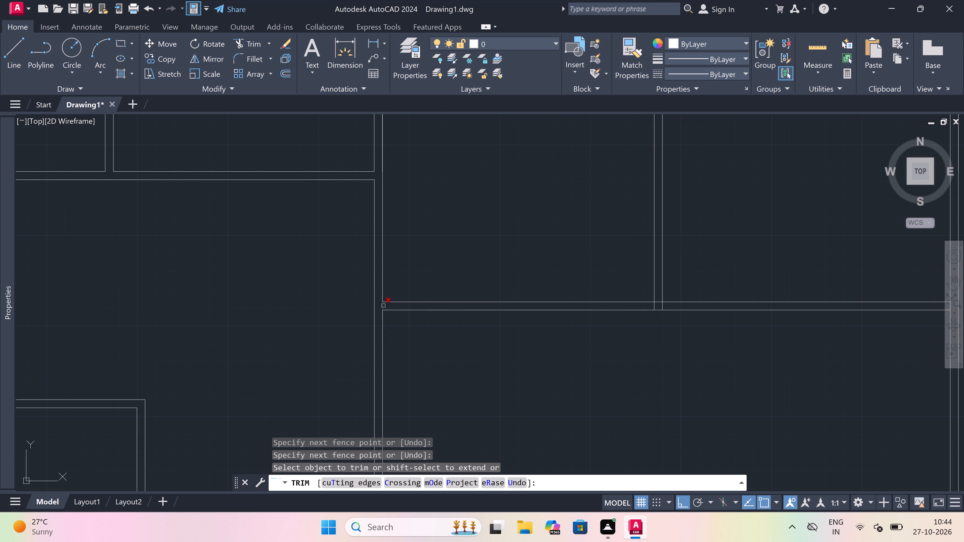
{"action": "scroll", "coordinate": [383, 306], "scroll_direction": "up", "scroll_amount": 1}
{"action": "left_click", "coordinate": [372, 304]}
{"action": "scroll", "coordinate": [479, 305], "scroll_direction": "down", "scroll_amount": 4}
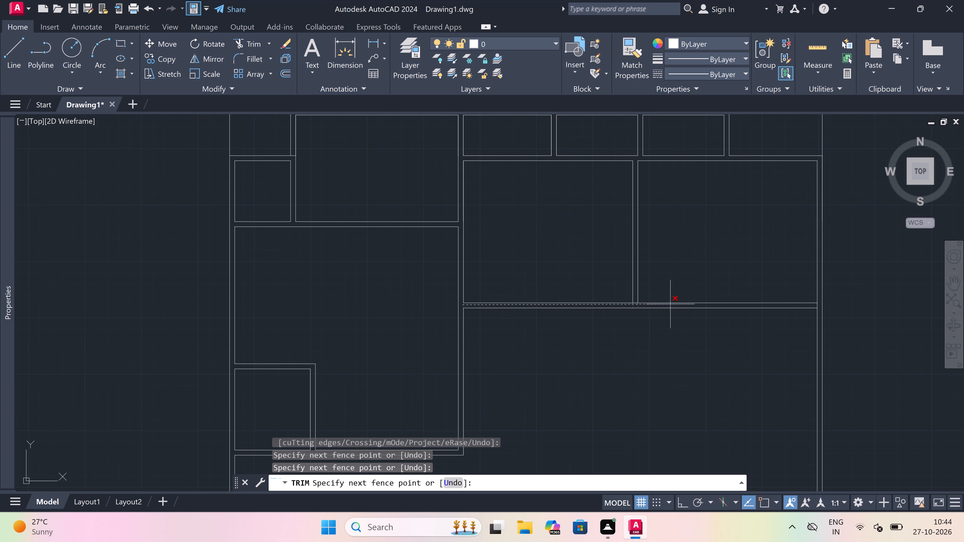
{"action": "scroll", "coordinate": [832, 299], "scroll_direction": "up", "scroll_amount": 1}
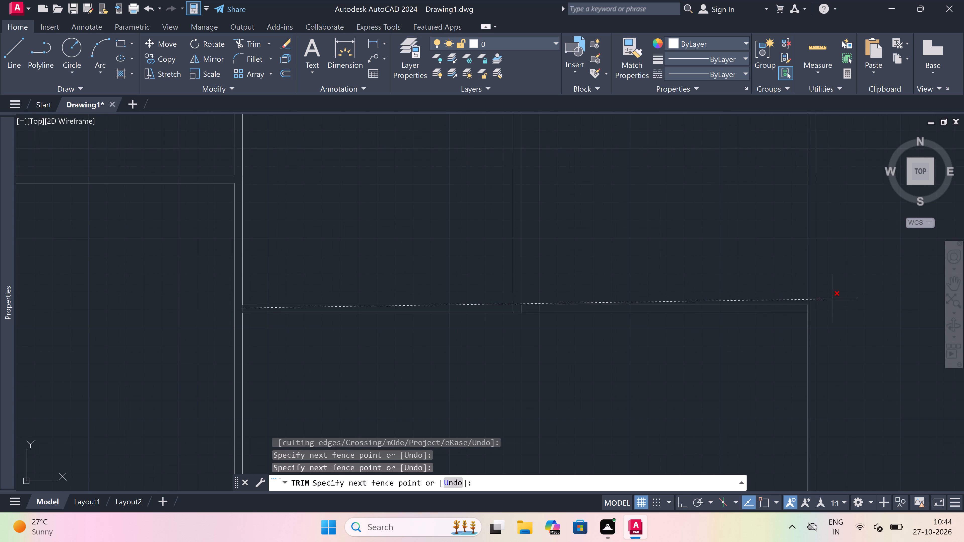
{"action": "scroll", "coordinate": [811, 319], "scroll_direction": "up", "scroll_amount": 2}
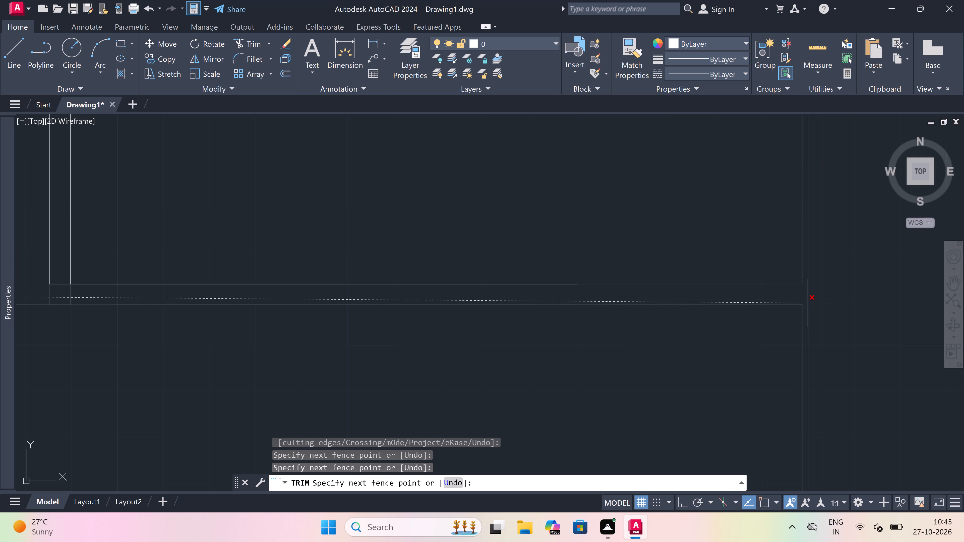
{"action": "left_click", "coordinate": [807, 295]}
{"action": "scroll", "coordinate": [807, 295], "scroll_direction": "down", "scroll_amount": 4}
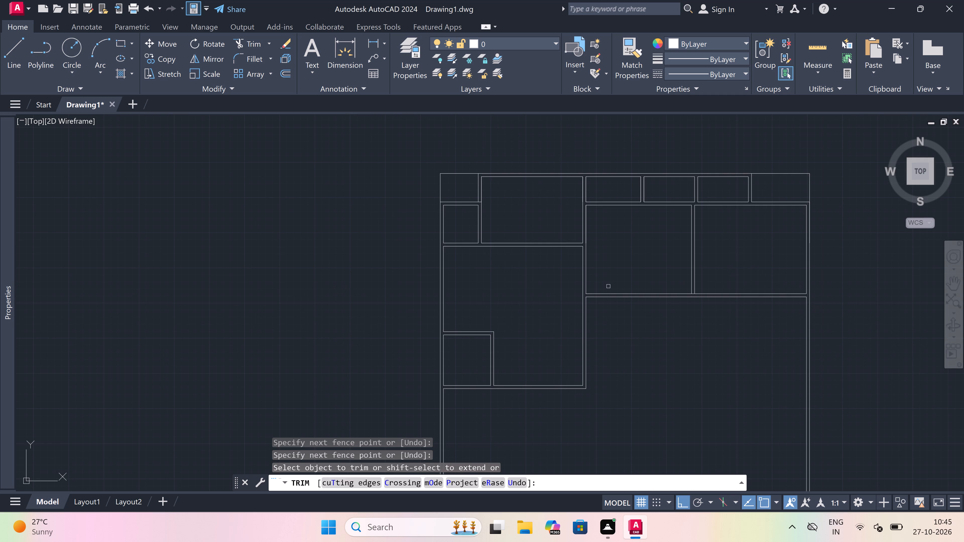
{"action": "scroll", "coordinate": [715, 294], "scroll_direction": "up", "scroll_amount": 4}
{"action": "scroll", "coordinate": [644, 293], "scroll_direction": "up", "scroll_amount": 2}
{"action": "left_click", "coordinate": [593, 289]}
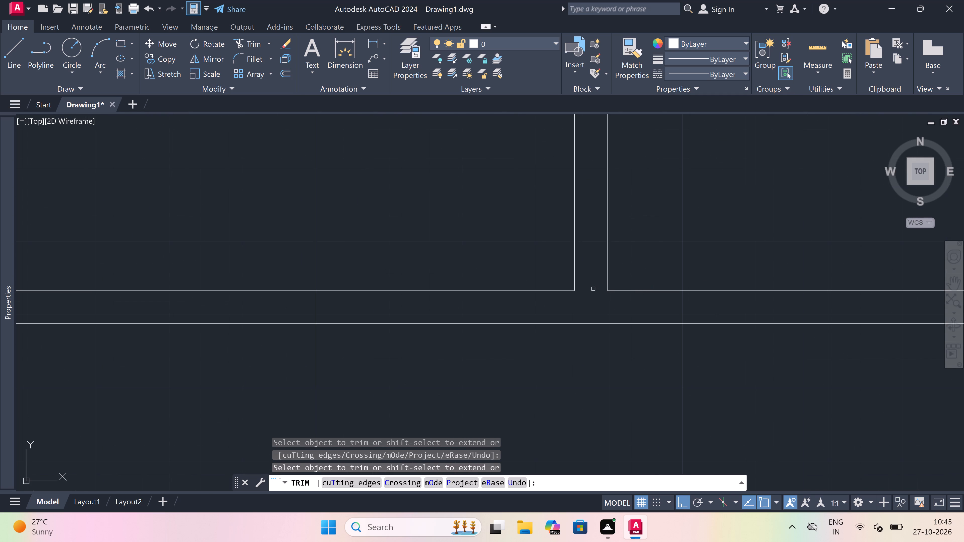
{"action": "key", "text": "Escape"}
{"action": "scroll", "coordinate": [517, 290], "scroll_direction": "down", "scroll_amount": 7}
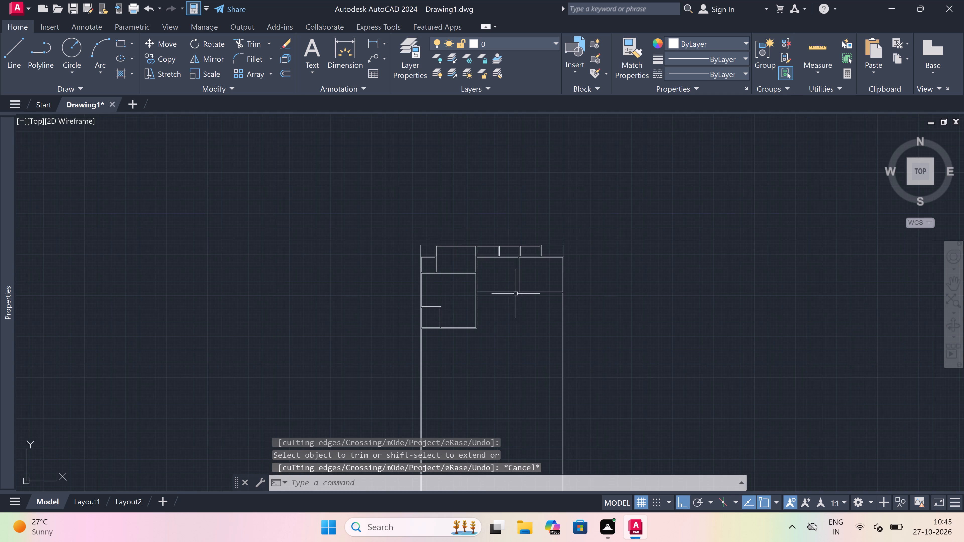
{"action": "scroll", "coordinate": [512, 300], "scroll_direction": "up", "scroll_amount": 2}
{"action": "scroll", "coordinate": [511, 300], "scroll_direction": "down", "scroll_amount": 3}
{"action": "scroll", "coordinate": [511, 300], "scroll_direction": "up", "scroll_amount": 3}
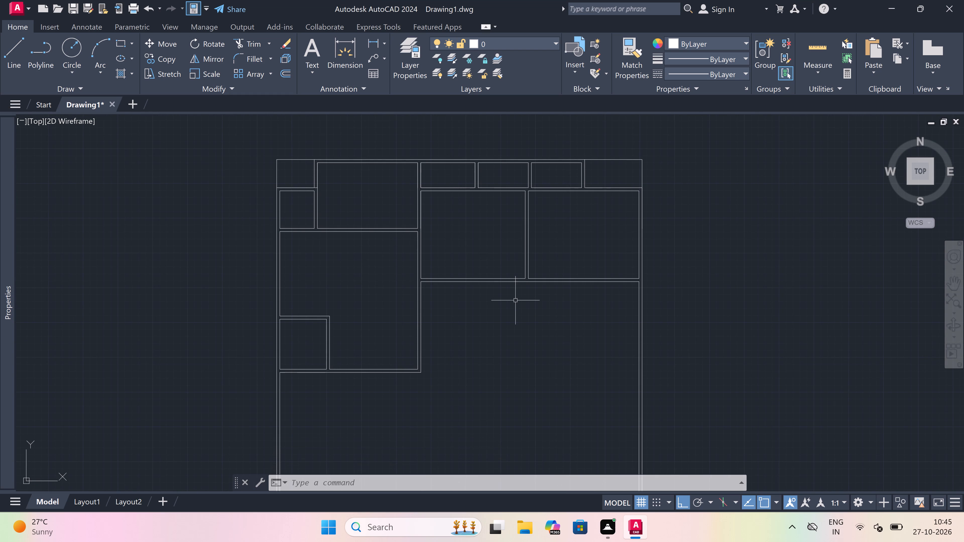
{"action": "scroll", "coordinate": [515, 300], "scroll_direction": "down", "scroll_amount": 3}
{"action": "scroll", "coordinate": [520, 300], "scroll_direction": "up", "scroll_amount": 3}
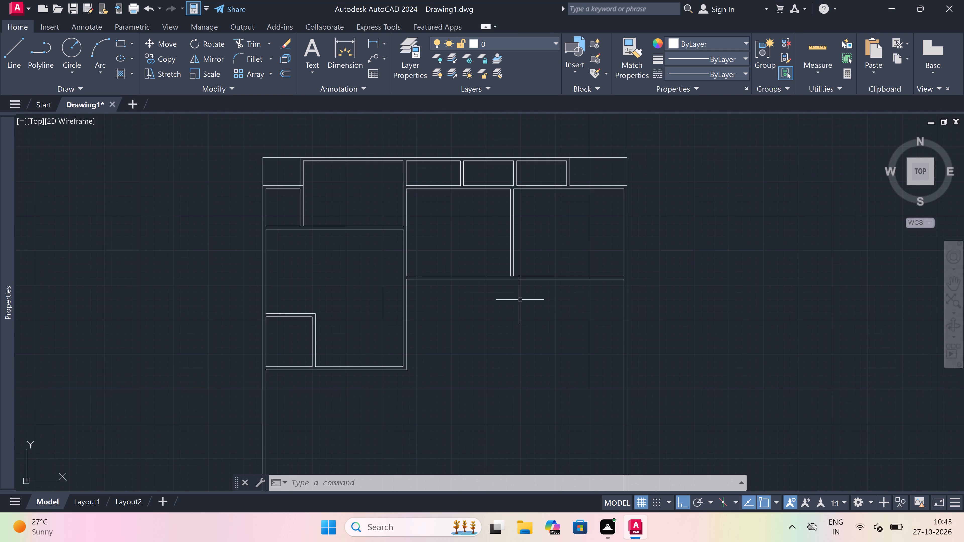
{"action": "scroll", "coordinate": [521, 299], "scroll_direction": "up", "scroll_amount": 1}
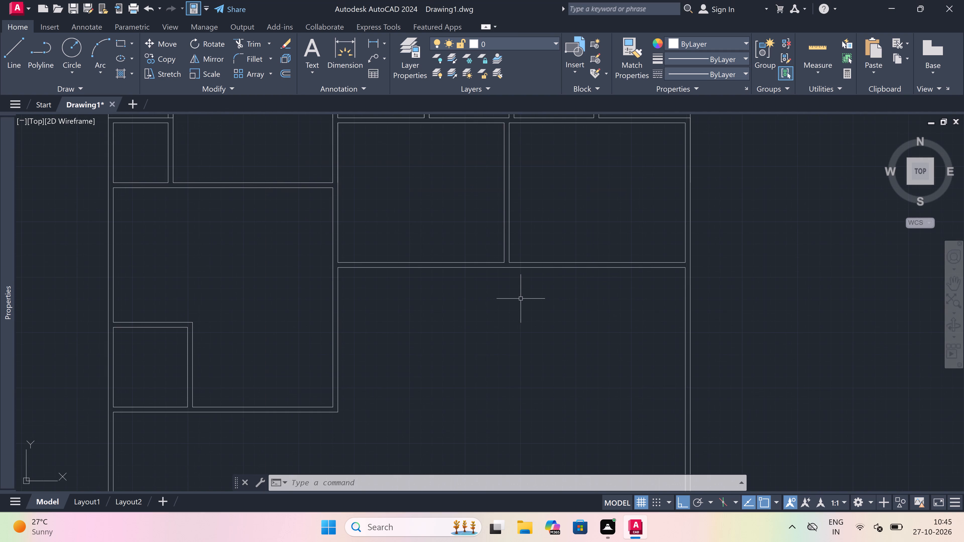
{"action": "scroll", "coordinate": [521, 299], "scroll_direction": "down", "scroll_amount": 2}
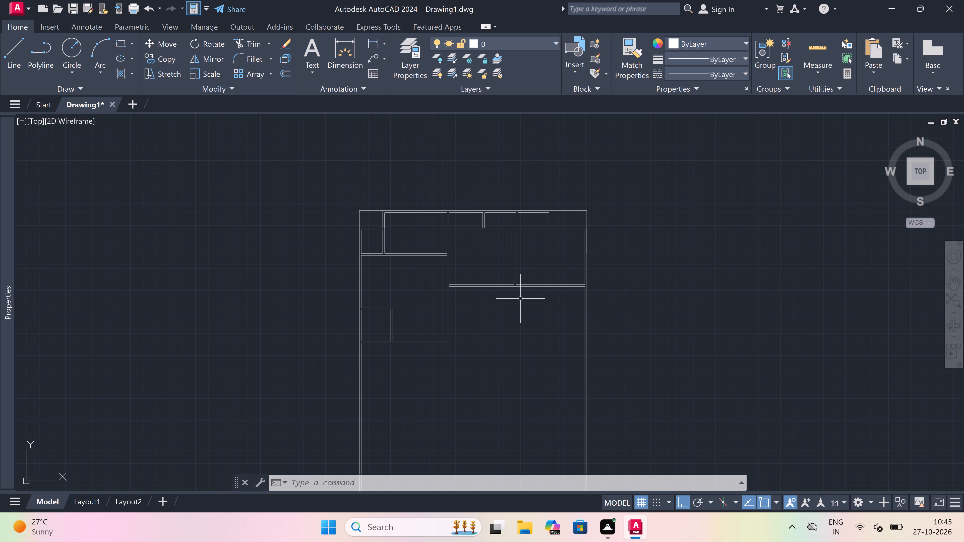
Draw a short line across the vertical partition's thickness, level with the top wall of the small lower-left room.
{"action": "scroll", "coordinate": [431, 311], "scroll_direction": "up", "scroll_amount": 3}
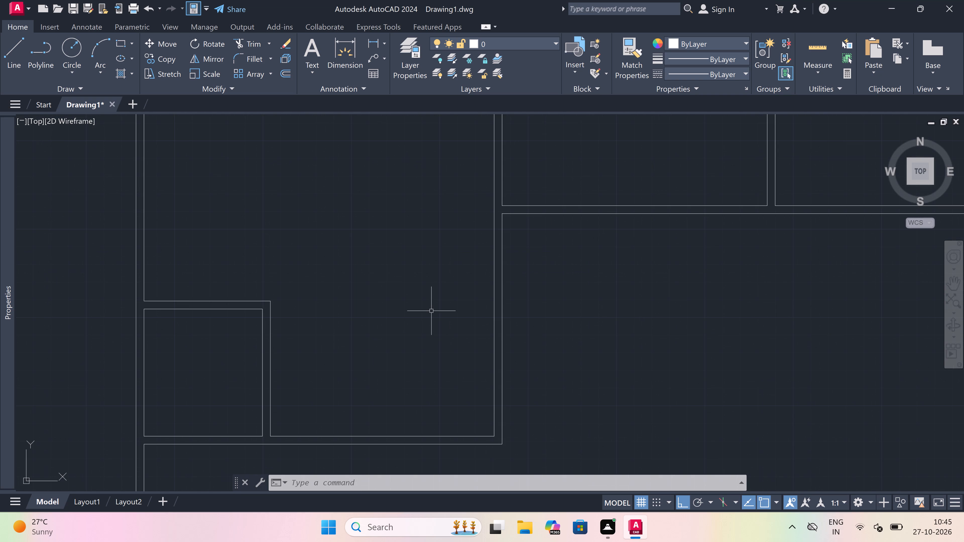
{"action": "type", "text": "l"}
{"action": "key", "text": "space"}
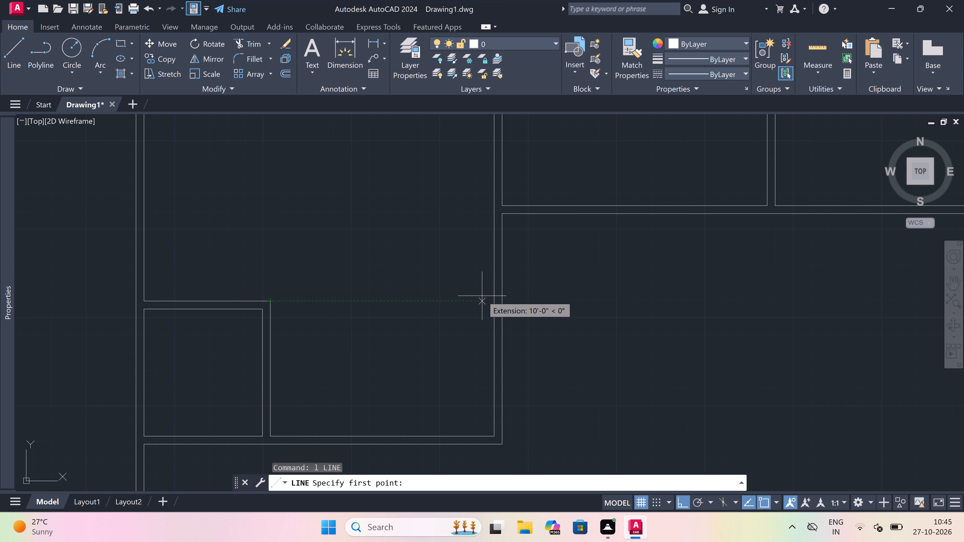
{"action": "left_click", "coordinate": [496, 303]}
{"action": "left_click", "coordinate": [505, 301]}
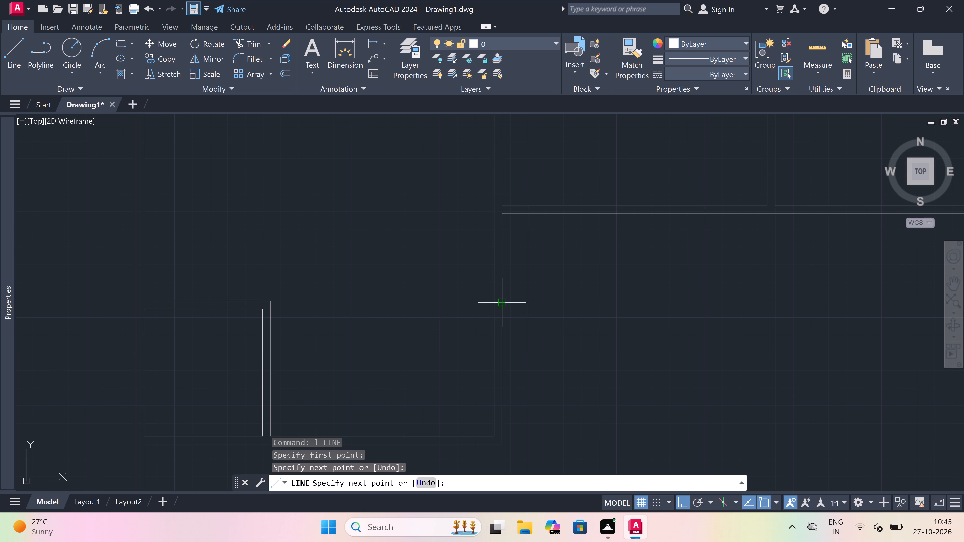
{"action": "key", "text": "Escape"}
Trim away both partition lines below the short cross line, down to the lower horizontal wall.
{"action": "scroll", "coordinate": [505, 300], "scroll_direction": "down", "scroll_amount": 5}
{"action": "scroll", "coordinate": [509, 301], "scroll_direction": "up", "scroll_amount": 4}
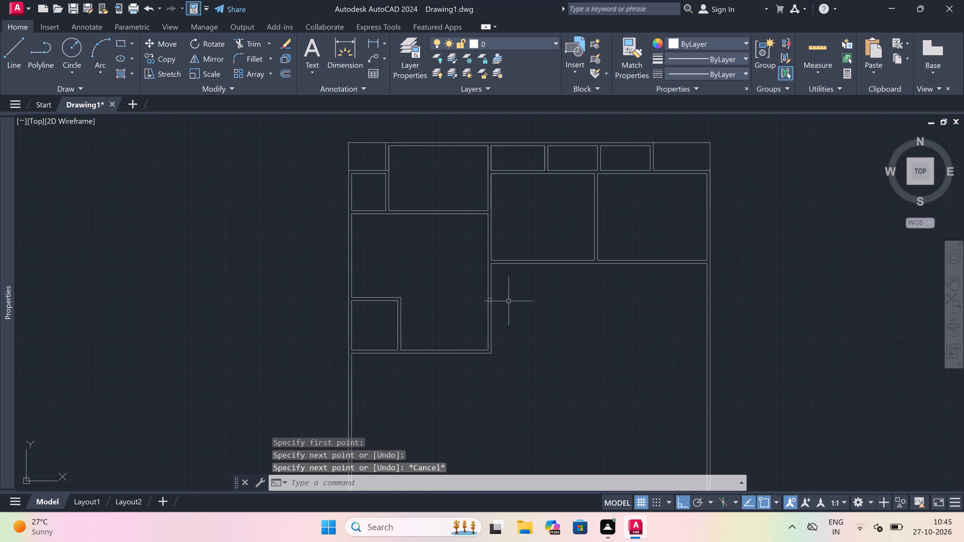
{"action": "key", "text": "t"}
{"action": "key", "text": "r"}
{"action": "key", "text": "space"}
{"action": "left_click_drag", "start_coordinate": [499, 316], "coordinate": [499, 318]}
{"action": "left_click", "coordinate": [482, 325]}
{"action": "key", "text": "Escape"}
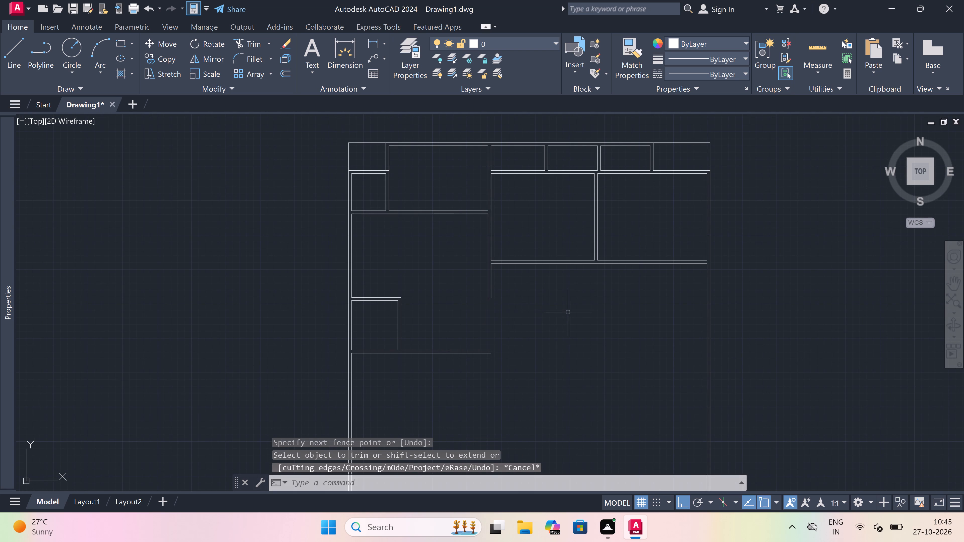
Fillet both lines of the partition between the two second-row rooms with the lower wall's matching lines at radius 0, forming a corner.
{"action": "scroll", "coordinate": [567, 299], "scroll_direction": "up", "scroll_amount": 1}
{"action": "type", "text": "f"}
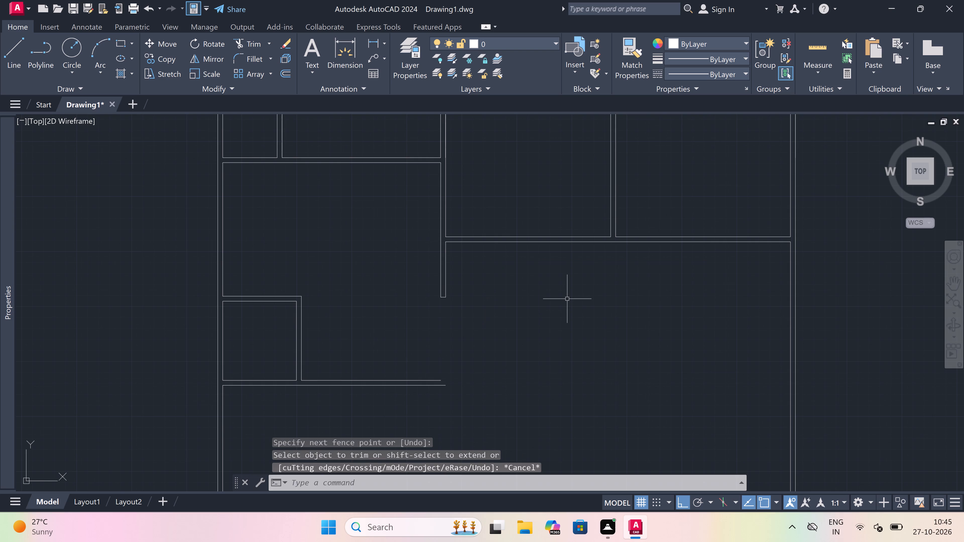
{"action": "key", "text": "space"}
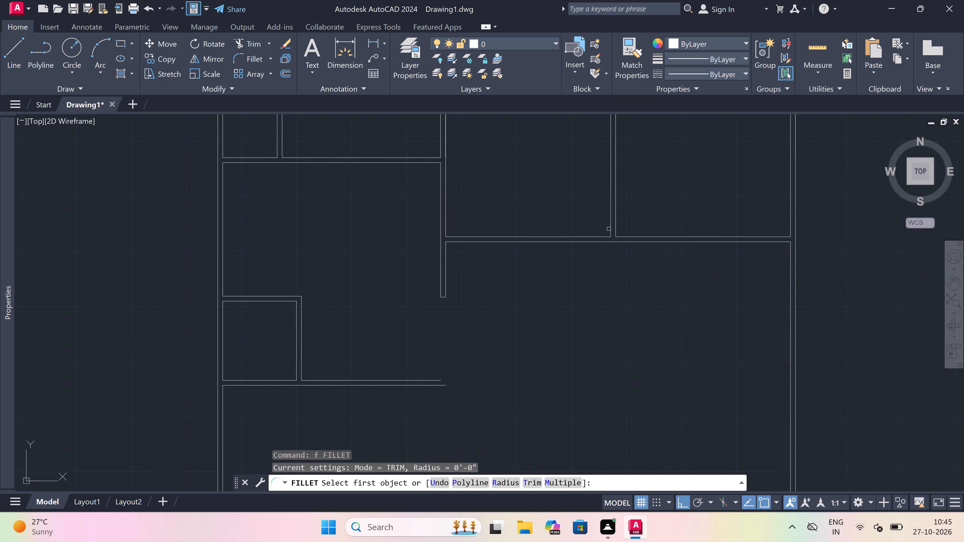
{"action": "left_click", "coordinate": [610, 230]}
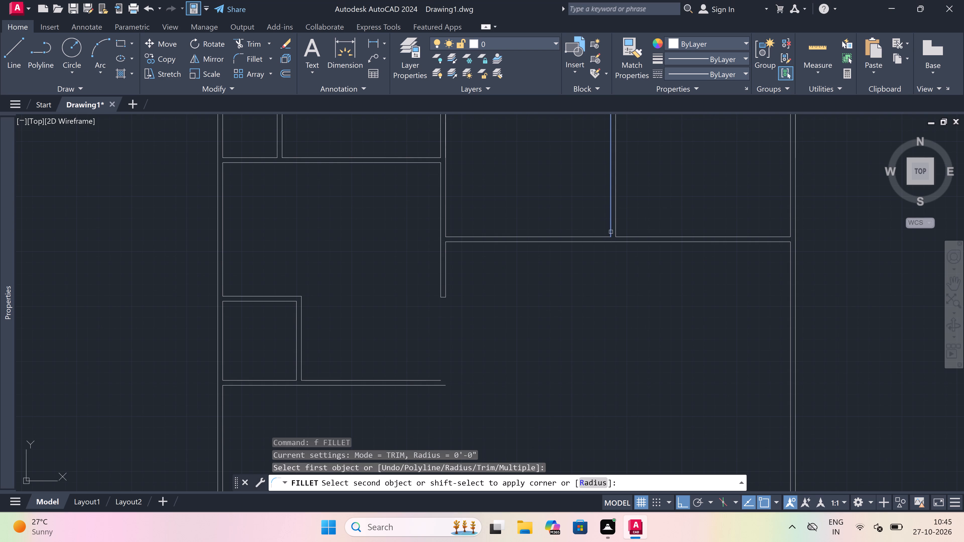
{"action": "left_click", "coordinate": [422, 379]}
{"action": "key", "text": "space"}
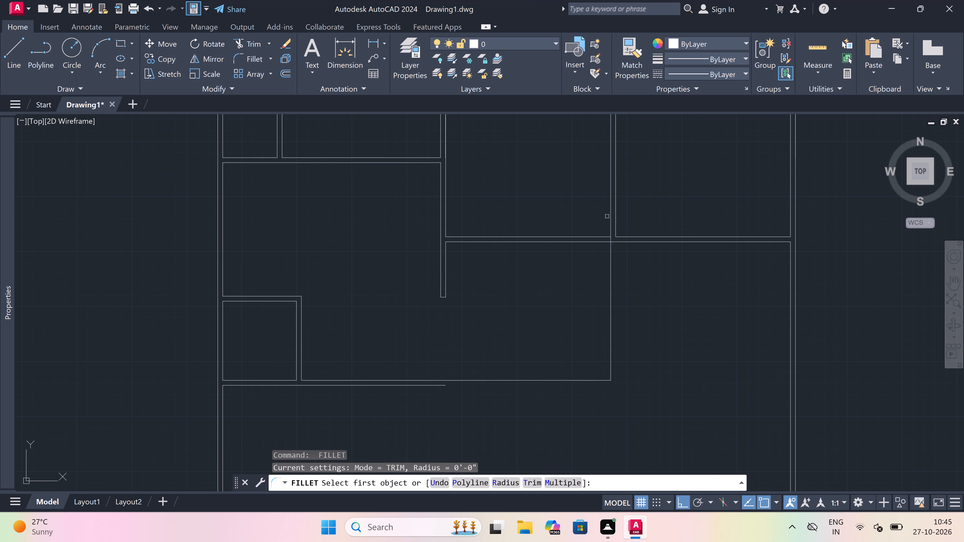
{"action": "left_click", "coordinate": [616, 225]}
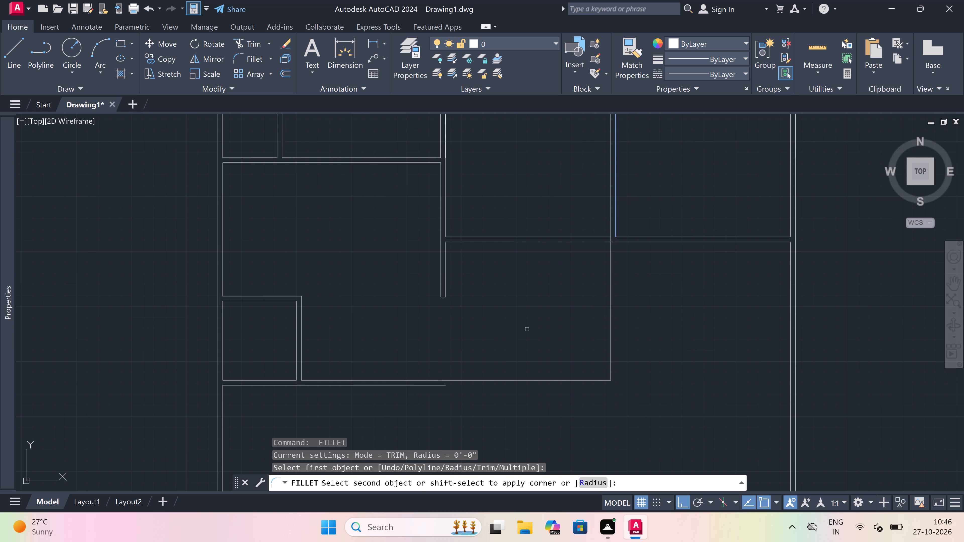
{"action": "left_click", "coordinate": [442, 385]}
{"action": "scroll", "coordinate": [483, 309], "scroll_direction": "down", "scroll_amount": 4}
{"action": "scroll", "coordinate": [484, 305], "scroll_direction": "up", "scroll_amount": 3}
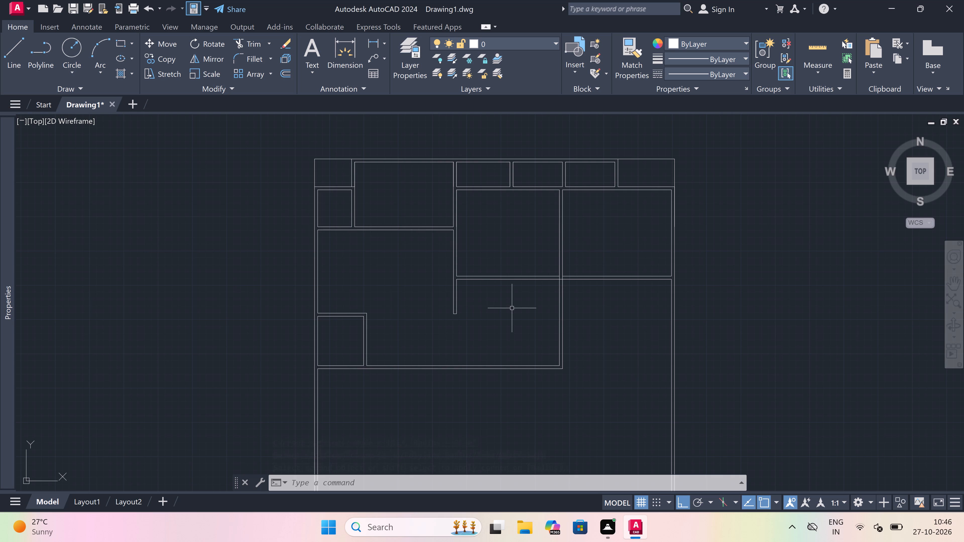
{"action": "key", "text": "Escape"}
Undo the two fillets that joined the partition between the second-row rooms with the lower wall.
{"action": "left_click", "coordinate": [573, 302]}
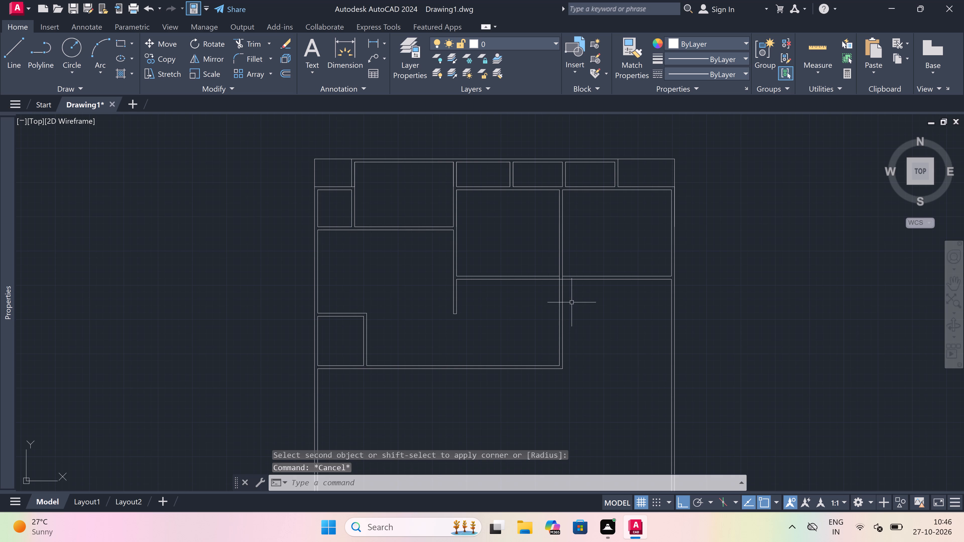
{"action": "left_click", "coordinate": [476, 388]}
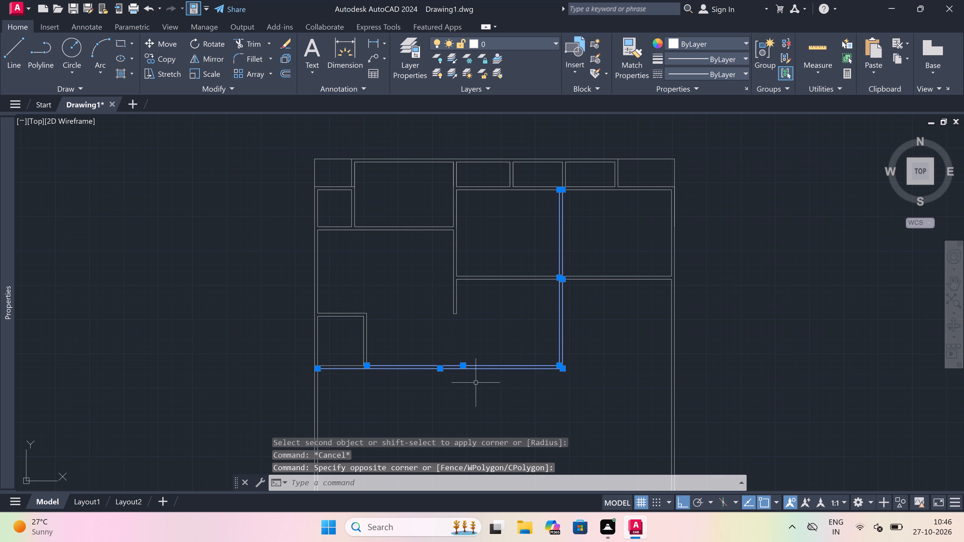
{"action": "key", "text": "Escape"}
{"action": "key", "text": "ctrl+z"}
{"action": "key", "text": "ctrl+z"}
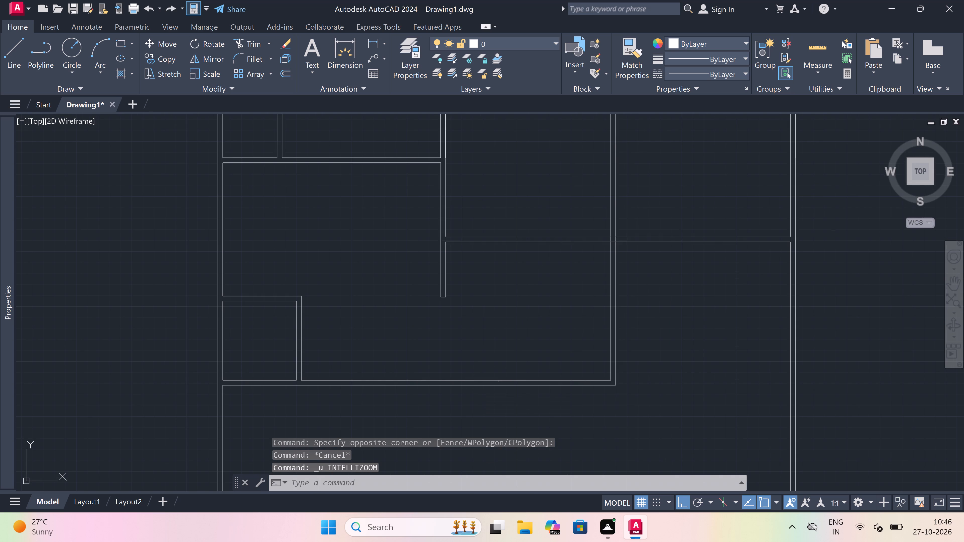
{"action": "key", "text": "ctrl+z"}
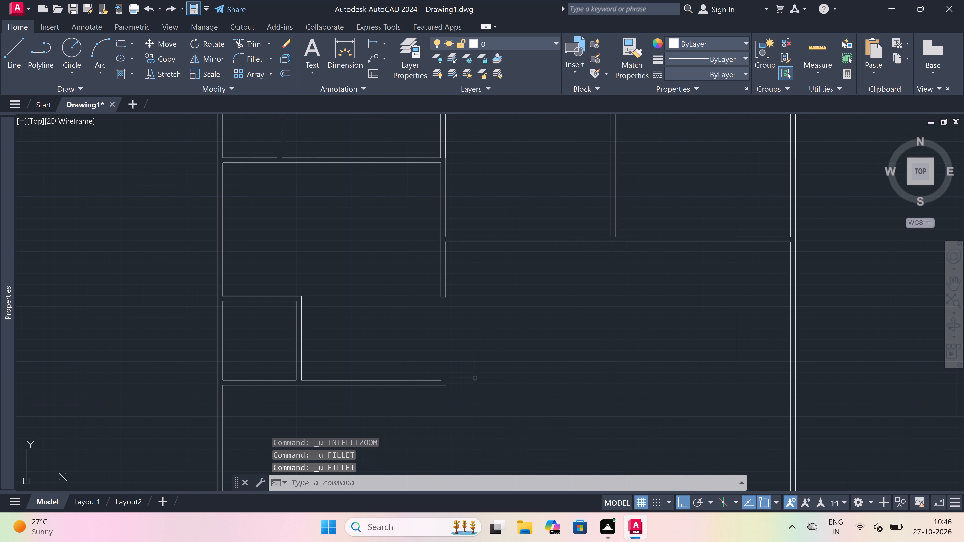
Draw a line straight down from the second row's lower wall, level with the lower-left room's bottom wall, and back to its upper line's end.
{"action": "key", "text": "l"}
{"action": "key", "text": "space"}
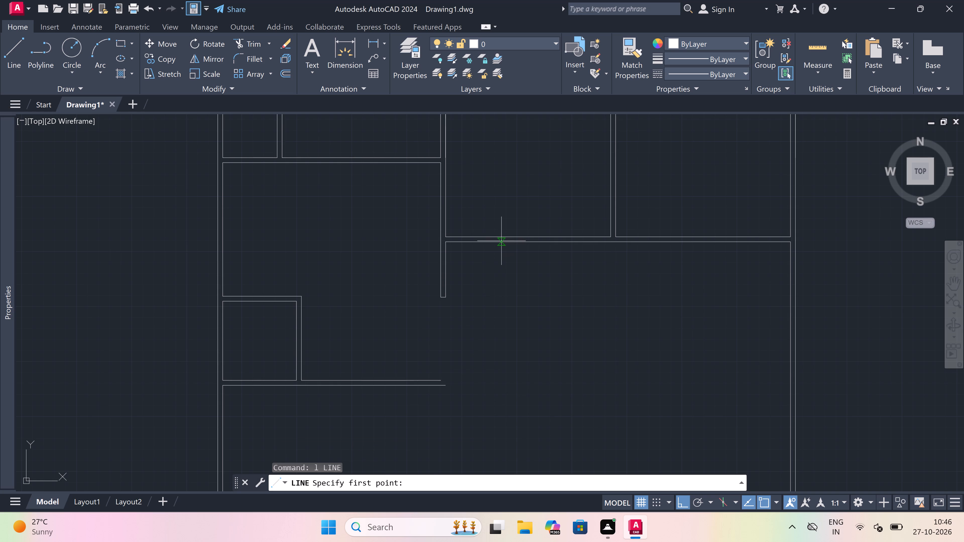
{"action": "left_click_drag", "start_coordinate": [502, 241], "coordinate": [502, 246]}
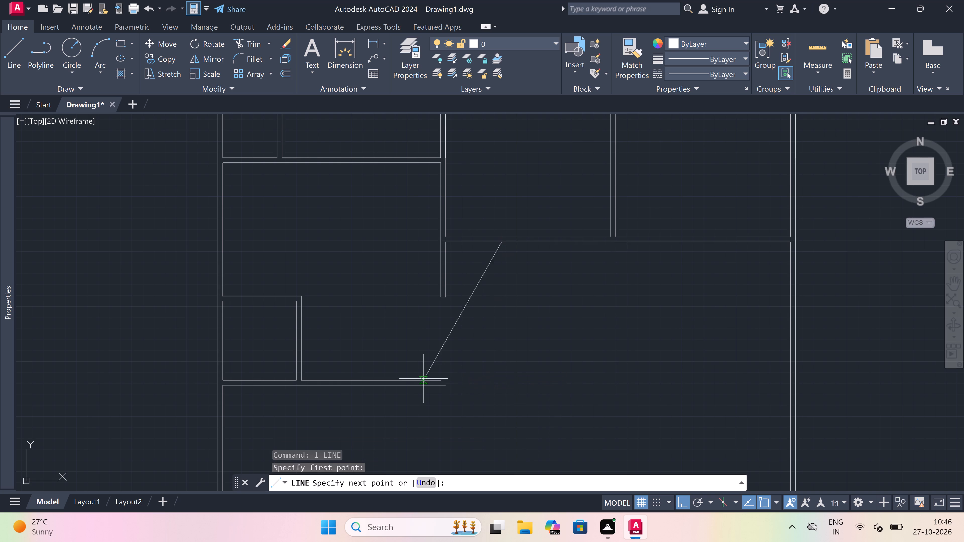
{"action": "scroll", "coordinate": [479, 389], "scroll_direction": "up", "scroll_amount": 3}
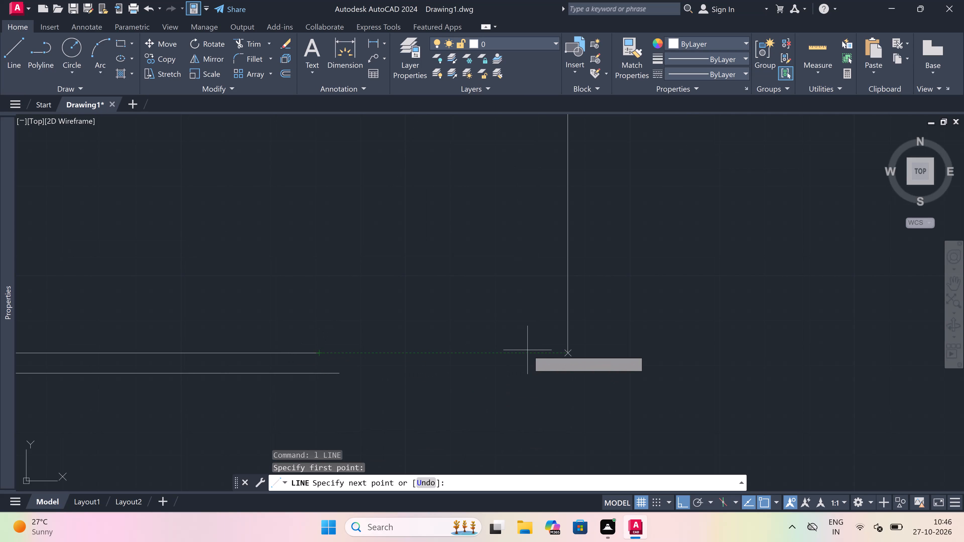
{"action": "left_click", "coordinate": [566, 354]}
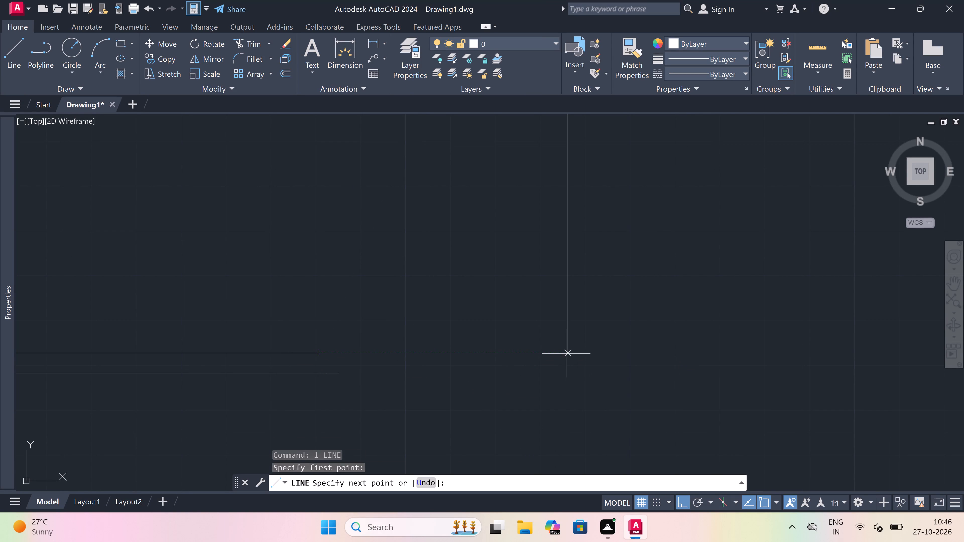
{"action": "left_click", "coordinate": [324, 355]}
{"action": "key", "text": "Escape"}
Draw the outer wall line from the bottom wall's lower line, running 4.5" past the new vertical line and up to the second row's lower wall.
{"action": "key", "text": "space"}
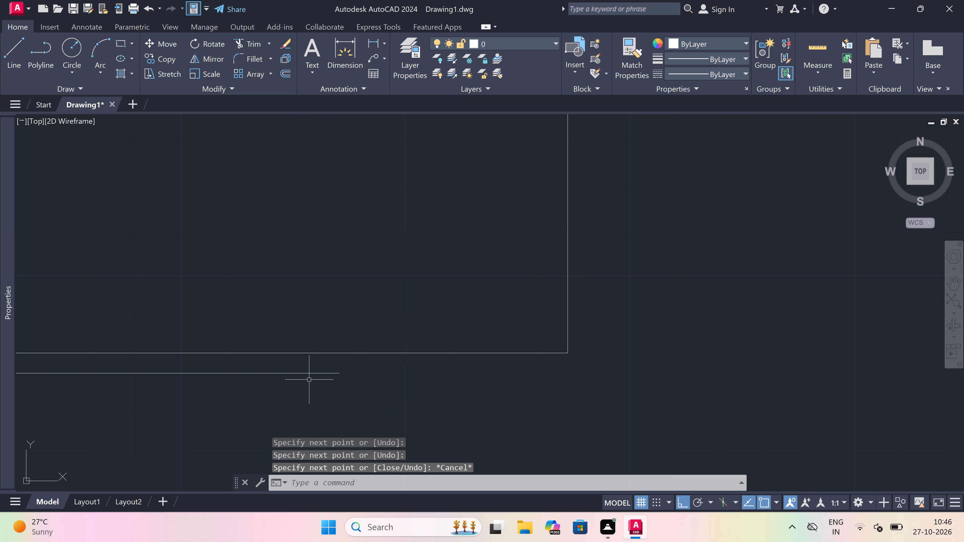
{"action": "left_click_drag", "start_coordinate": [342, 373], "coordinate": [400, 366]}
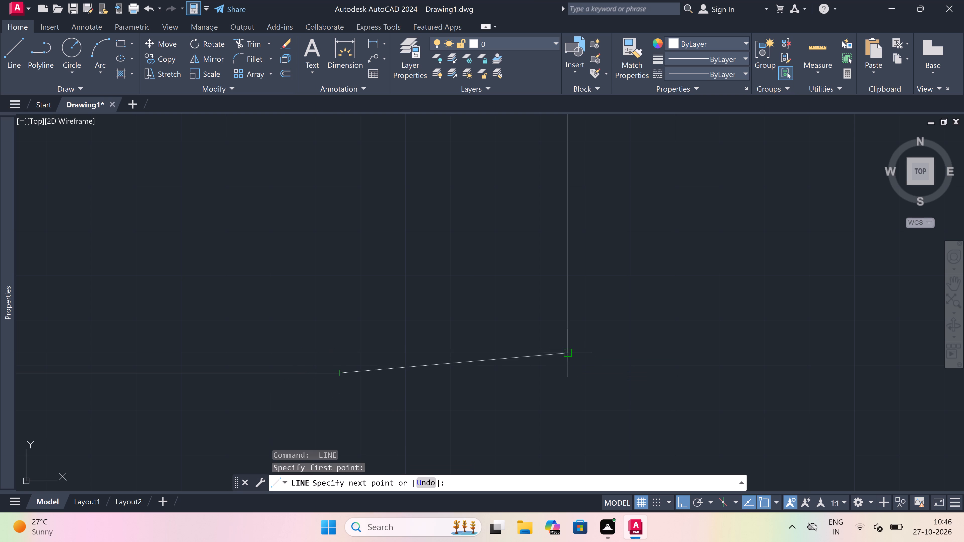
{"action": "left_click_drag", "start_coordinate": [570, 371], "coordinate": [619, 362]}
{"action": "type", "text": "4.5\""}
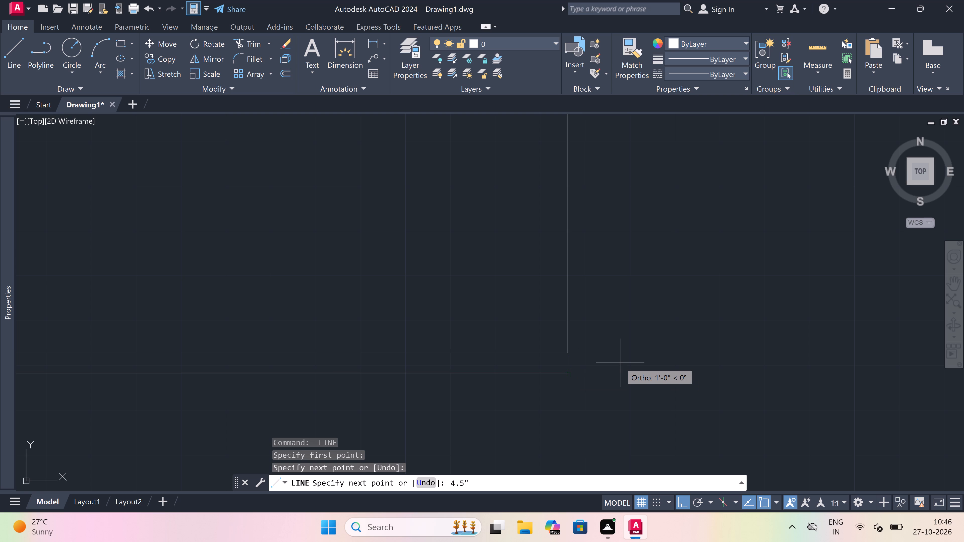
{"action": "key", "text": "space"}
{"action": "scroll", "coordinate": [620, 362], "scroll_direction": "down", "scroll_amount": 4}
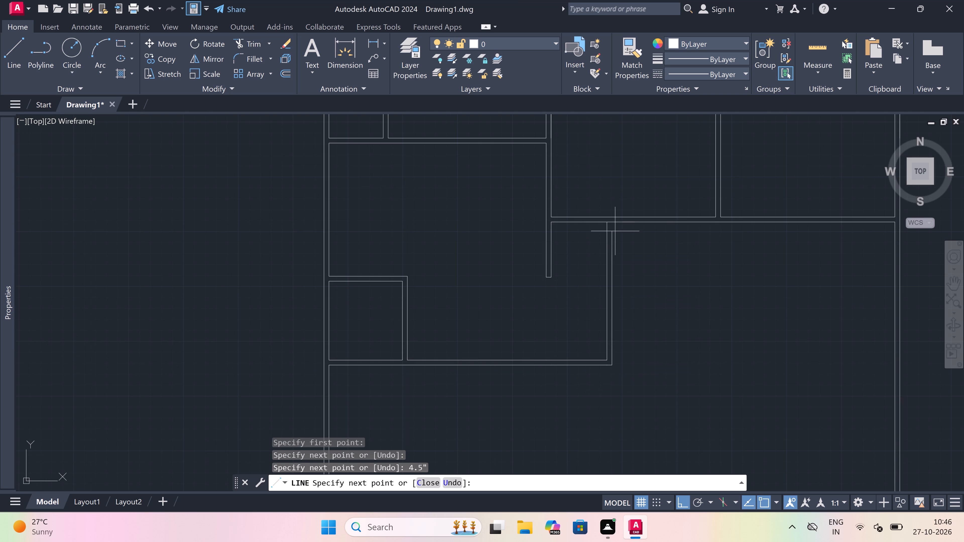
{"action": "scroll", "coordinate": [613, 221], "scroll_direction": "up", "scroll_amount": 2}
{"action": "left_click", "coordinate": [613, 221]}
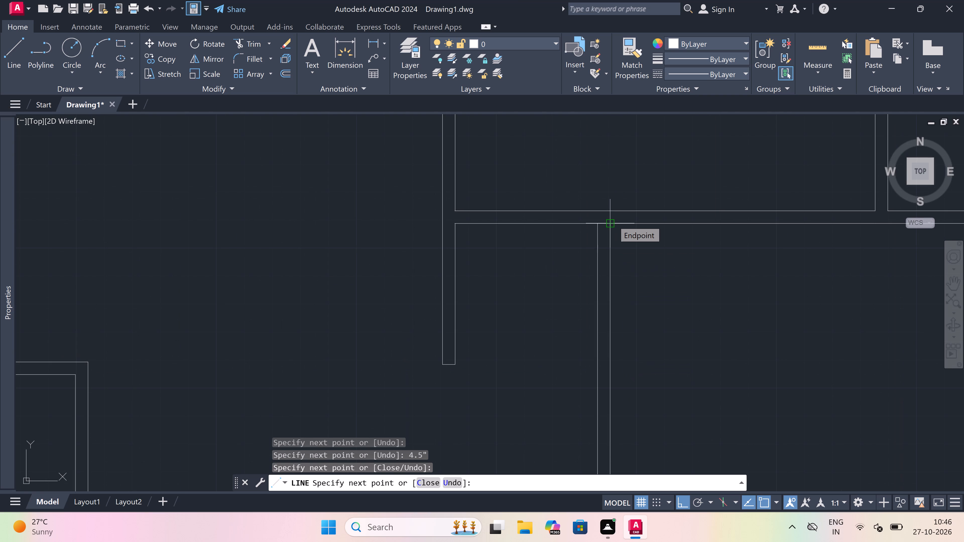
{"action": "scroll", "coordinate": [498, 209], "scroll_direction": "up", "scroll_amount": 1}
{"action": "scroll", "coordinate": [480, 220], "scroll_direction": "down", "scroll_amount": 4}
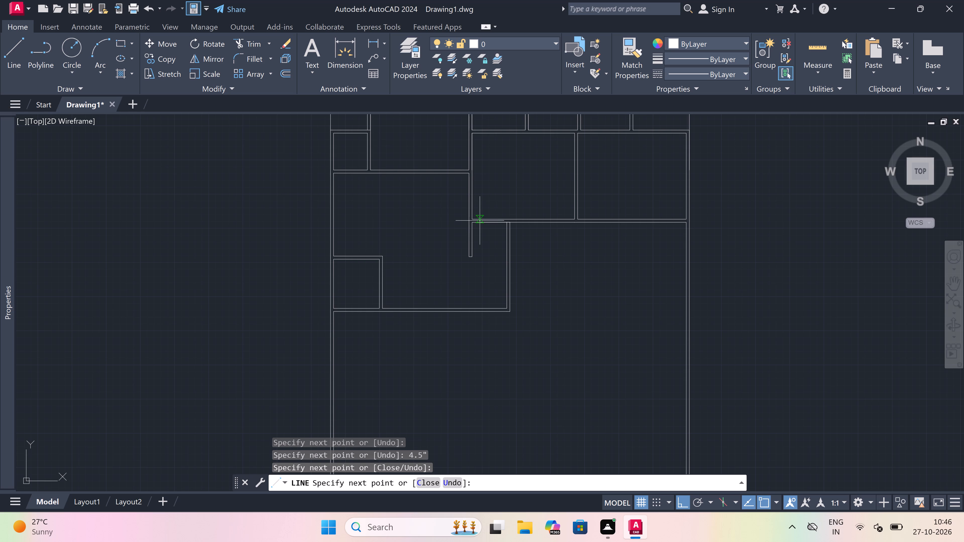
{"action": "key", "text": "Escape"}
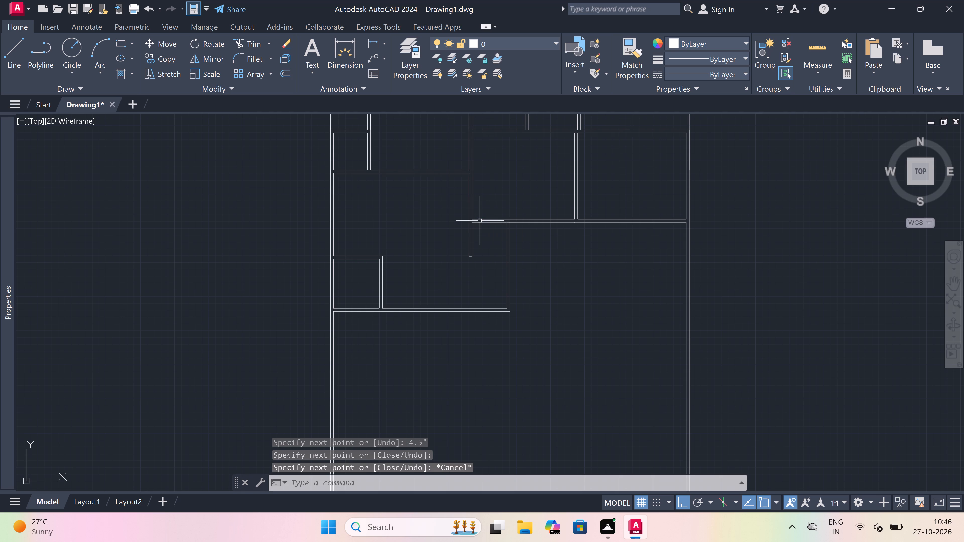
Offset the lower line of the right second-row room's bottom wall 5'1" downward.
{"action": "scroll", "coordinate": [480, 221], "scroll_direction": "down", "scroll_amount": 2}
{"action": "scroll", "coordinate": [480, 237], "scroll_direction": "up", "scroll_amount": 3}
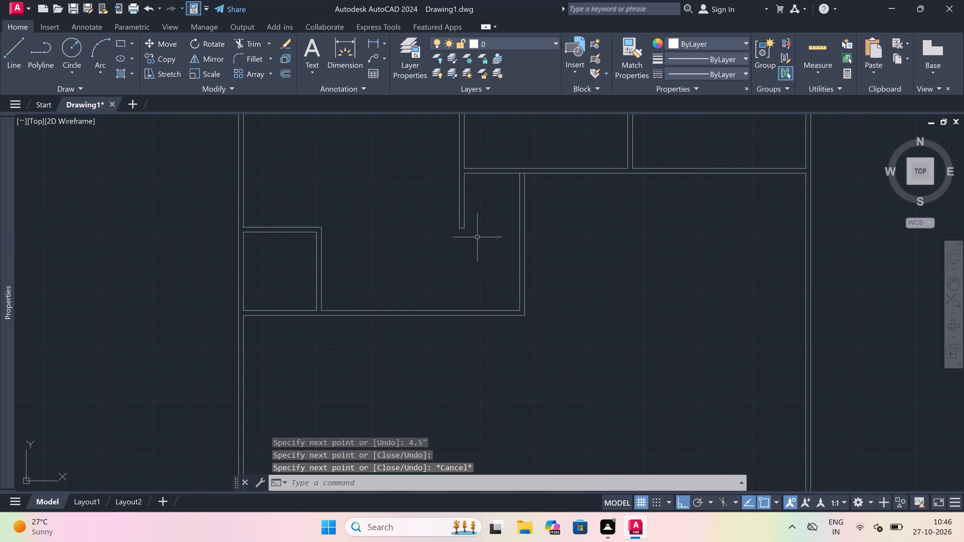
{"action": "scroll", "coordinate": [477, 237], "scroll_direction": "down", "scroll_amount": 2}
{"action": "scroll", "coordinate": [507, 234], "scroll_direction": "down", "scroll_amount": 1}
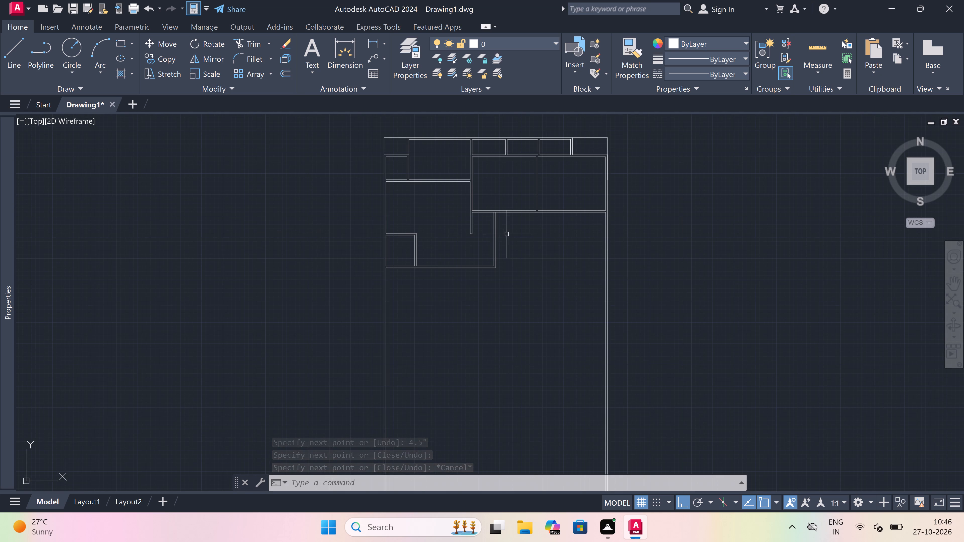
{"action": "scroll", "coordinate": [537, 223], "scroll_direction": "up", "scroll_amount": 1}
{"action": "scroll", "coordinate": [581, 208], "scroll_direction": "up", "scroll_amount": 3}
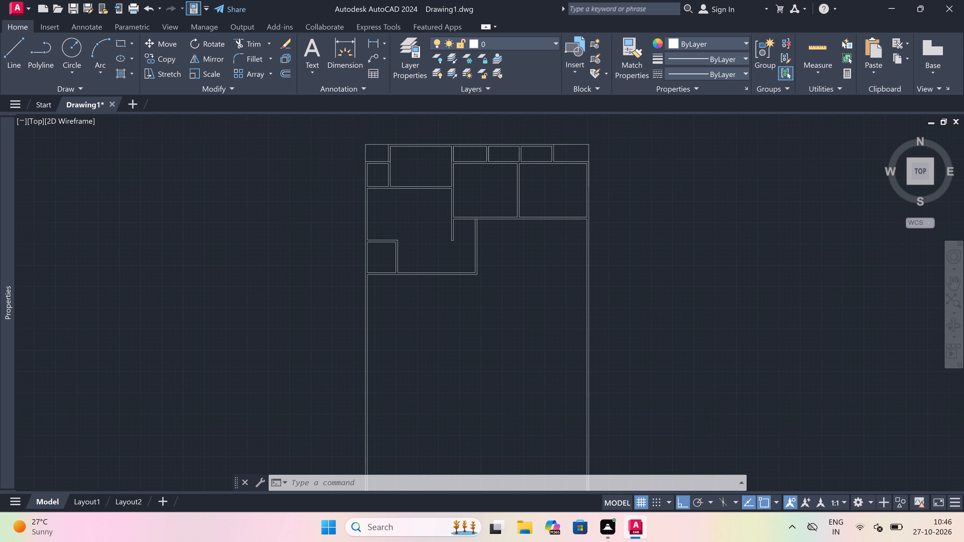
{"action": "type", "text": "o"}
{"action": "key", "text": "space"}
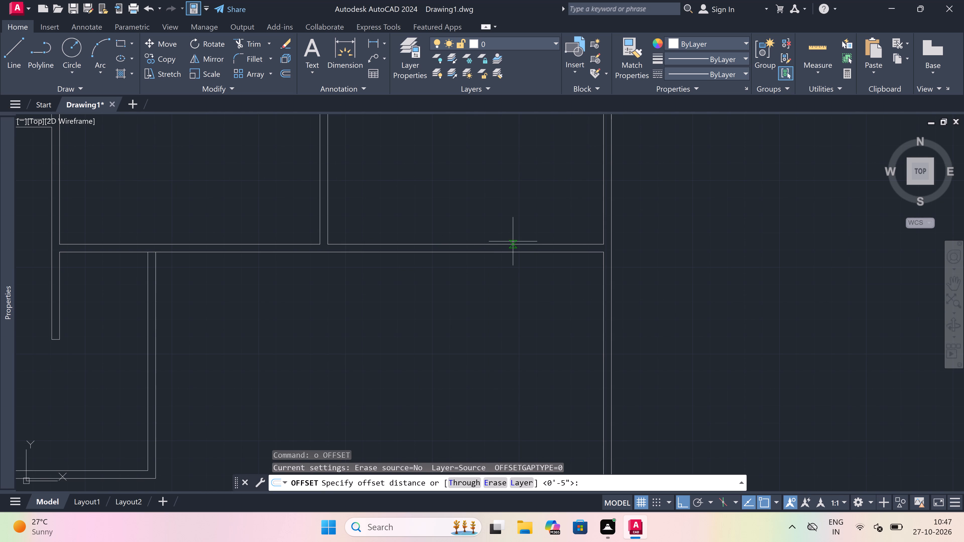
{"action": "left_click_drag", "start_coordinate": [515, 253], "coordinate": [516, 321]}
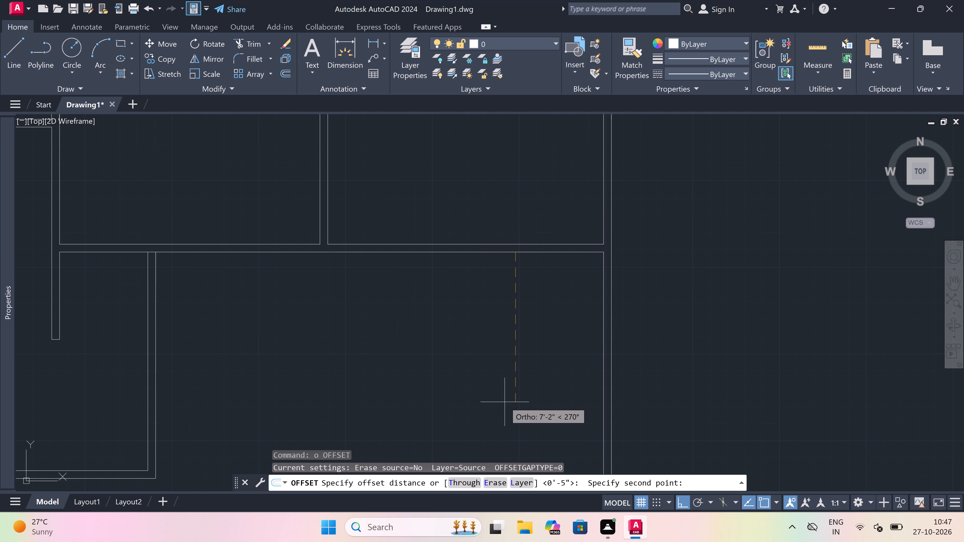
{"action": "type", "text": "5'1"}
{"action": "type", "text": "\""}
{"action": "key", "text": "space"}
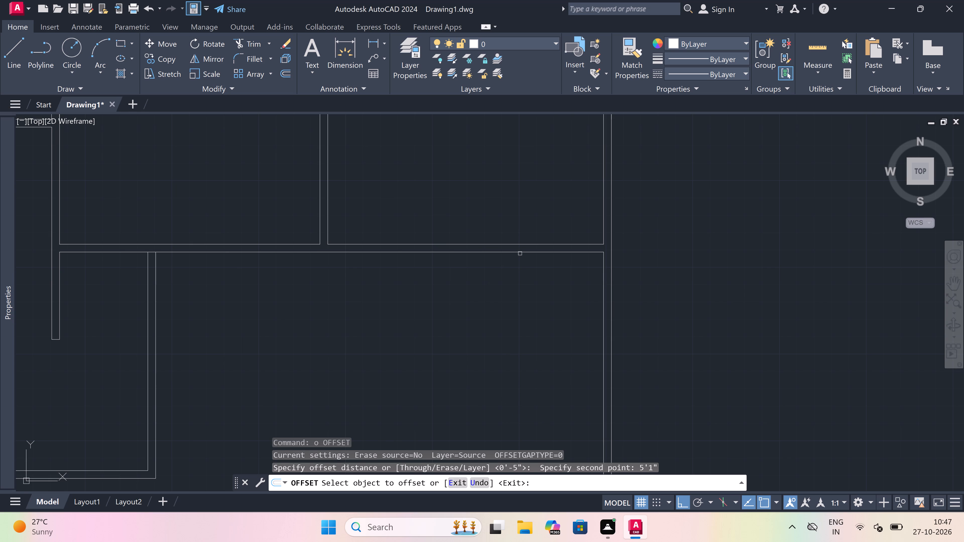
{"action": "left_click_drag", "start_coordinate": [520, 253], "coordinate": [520, 277]}
{"action": "left_click", "coordinate": [520, 338]}
{"action": "key", "text": "Escape"}
Offset the new horizontal line 4.5" downward to form the wall thickness.
{"action": "key", "text": "space"}
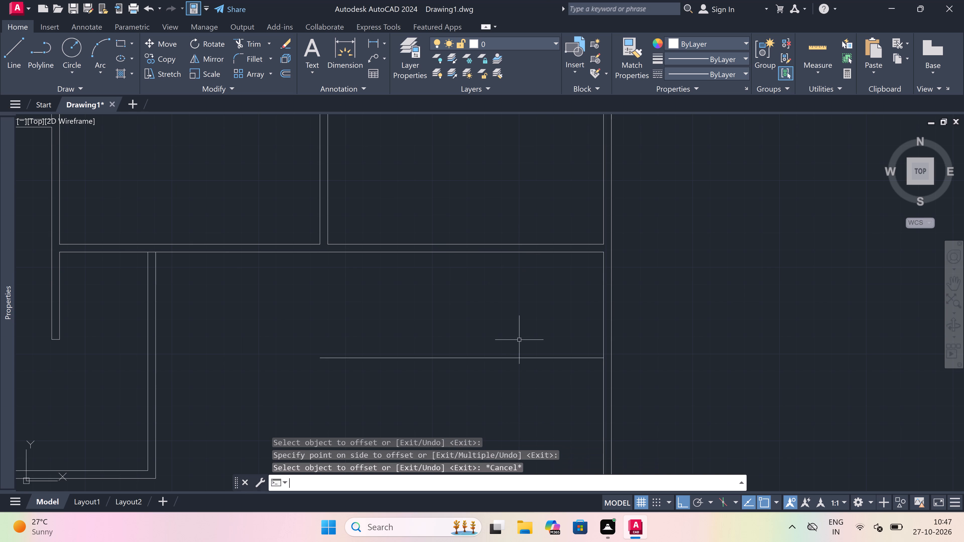
{"action": "left_click", "coordinate": [507, 355]}
{"action": "key", "text": "5"}
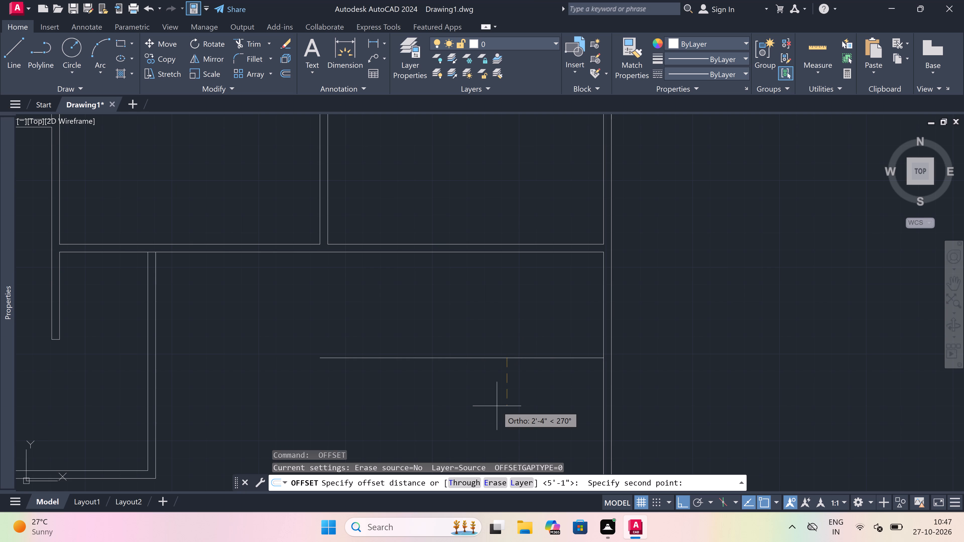
{"action": "key", "text": "BackSpace"}
{"action": "type", "text": "4.5\""}
{"action": "key", "text": "space"}
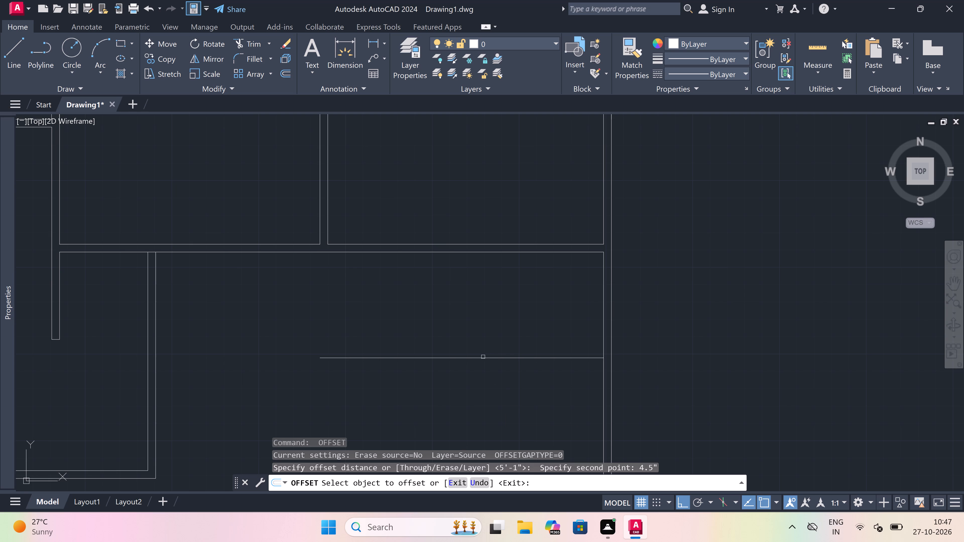
{"action": "left_click_drag", "start_coordinate": [481, 359], "coordinate": [481, 366]}
{"action": "left_click", "coordinate": [481, 369]}
{"action": "key", "text": "Escape"}
Trim the right outer wall's inner line between the two new horizontal wall lines.
{"action": "type", "text": "tr"}
{"action": "key", "text": "space"}
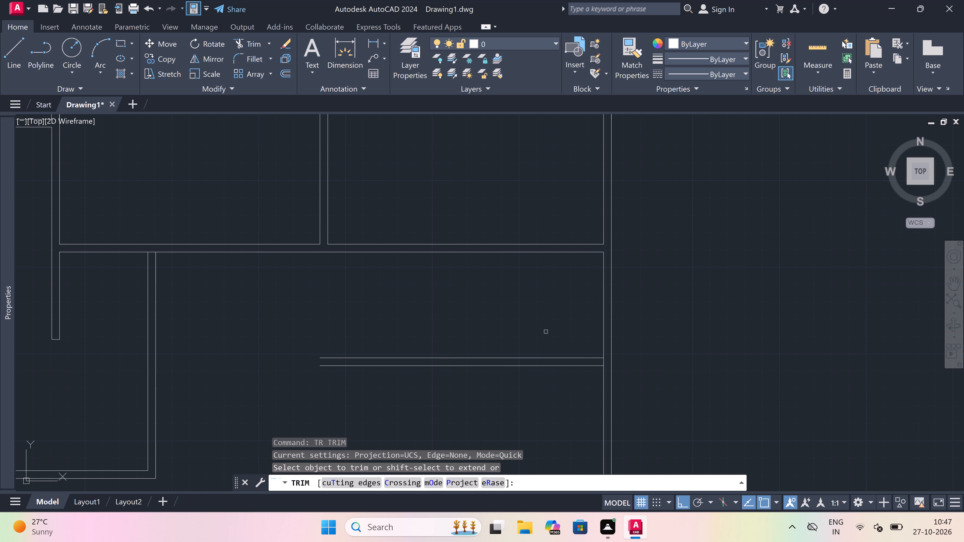
{"action": "scroll", "coordinate": [603, 364], "scroll_direction": "up", "scroll_amount": 3}
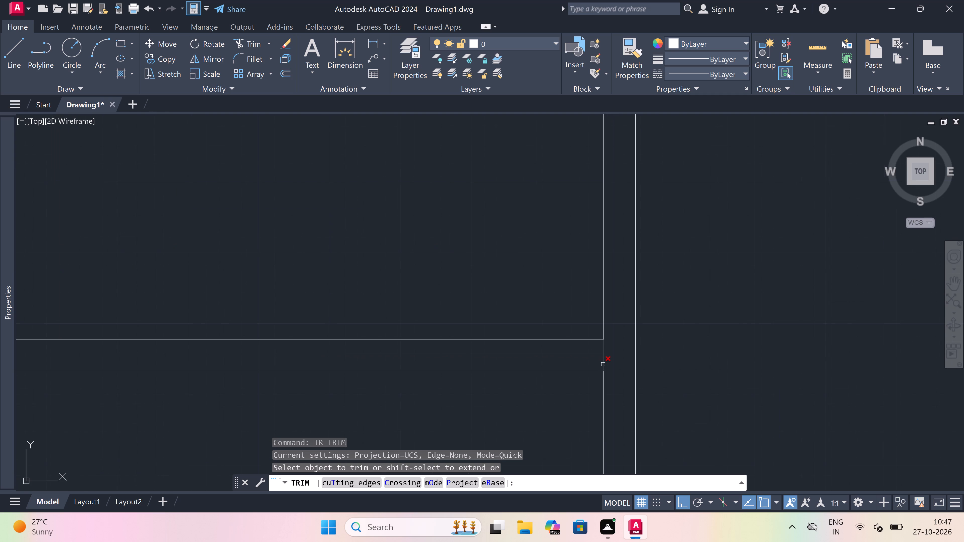
{"action": "left_click", "coordinate": [603, 359]}
{"action": "scroll", "coordinate": [603, 359], "scroll_direction": "down", "scroll_amount": 3}
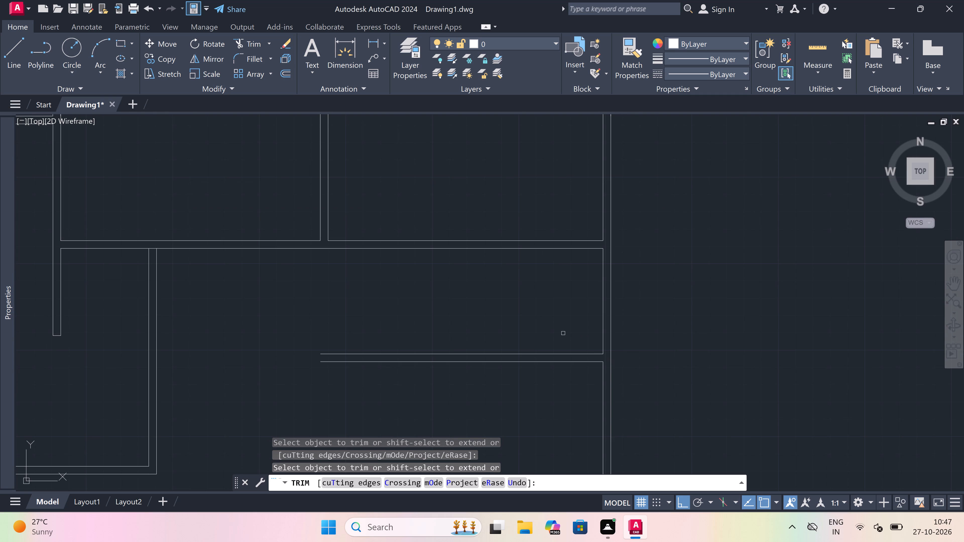
{"action": "key", "text": "Escape"}
Offset the right outer wall's inner line 8'7" to the left, inside the new room strip.
{"action": "key", "text": "o"}
{"action": "key", "text": "space"}
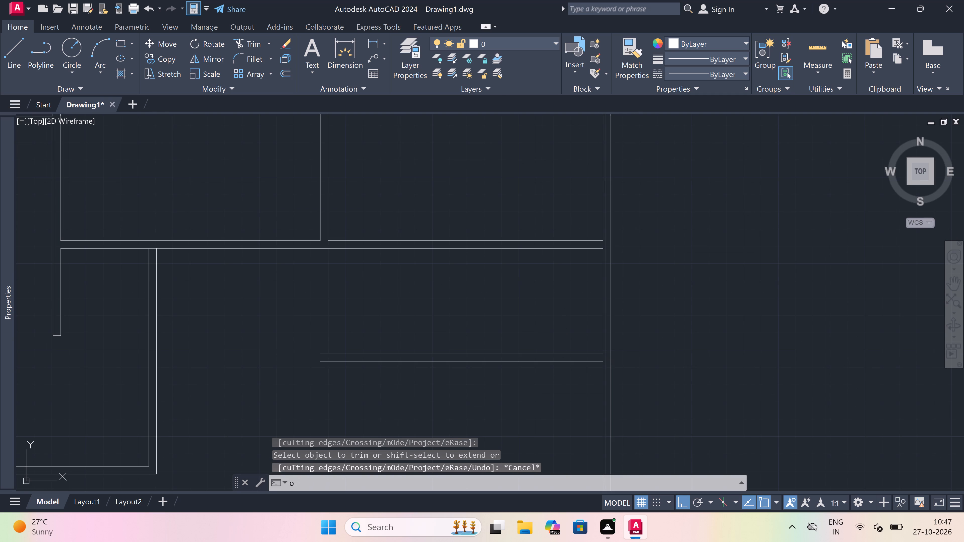
{"action": "left_click_drag", "start_coordinate": [601, 311], "coordinate": [595, 311]}
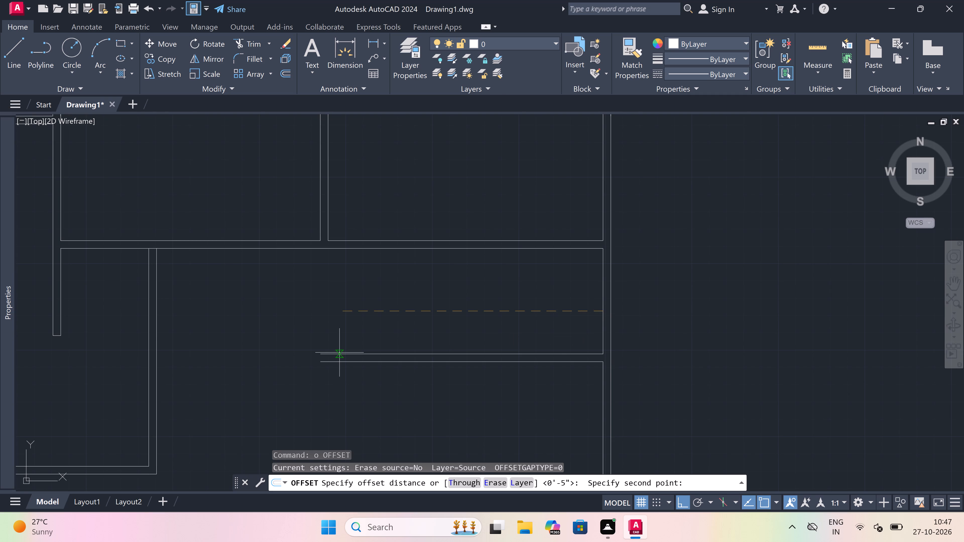
{"action": "type", "text": "8'7\""}
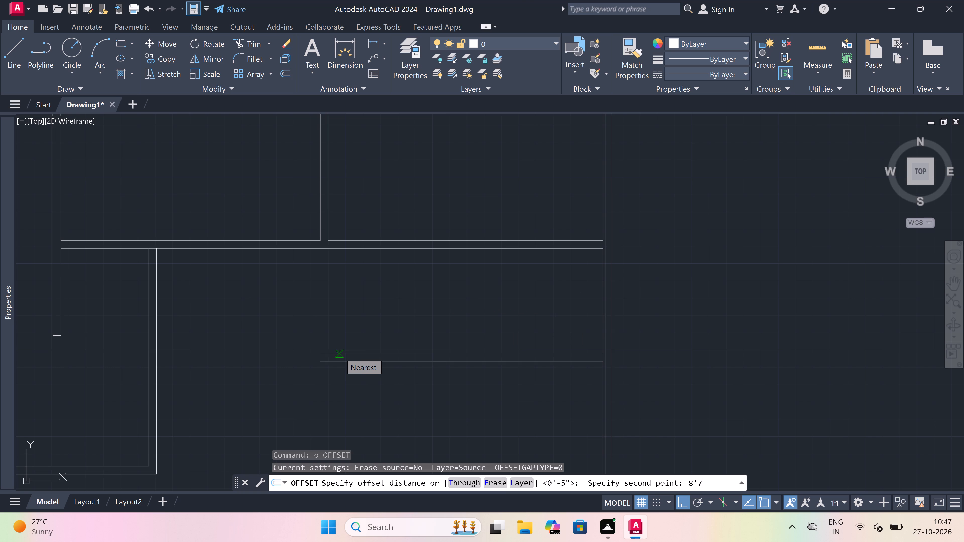
{"action": "key", "text": "space"}
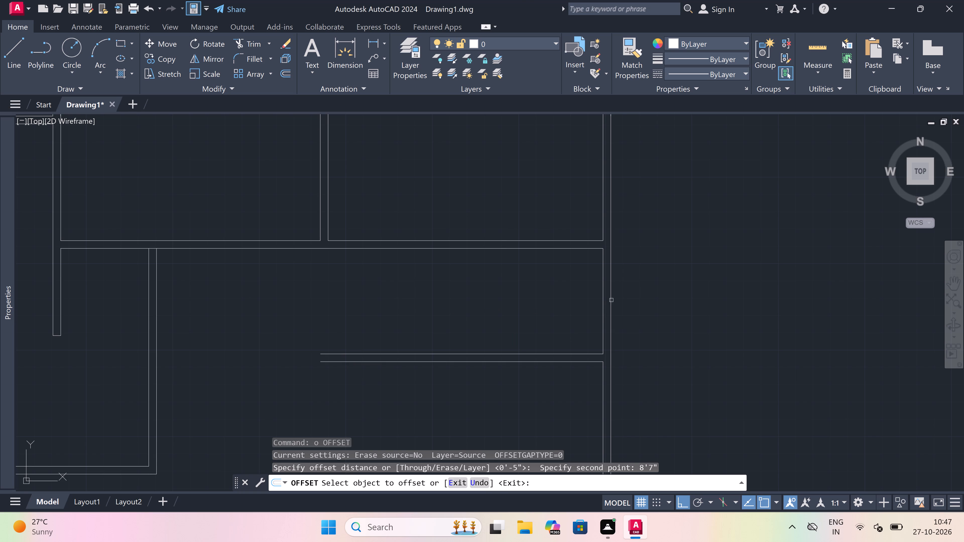
{"action": "left_click", "coordinate": [604, 299]}
{"action": "left_click", "coordinate": [440, 337]}
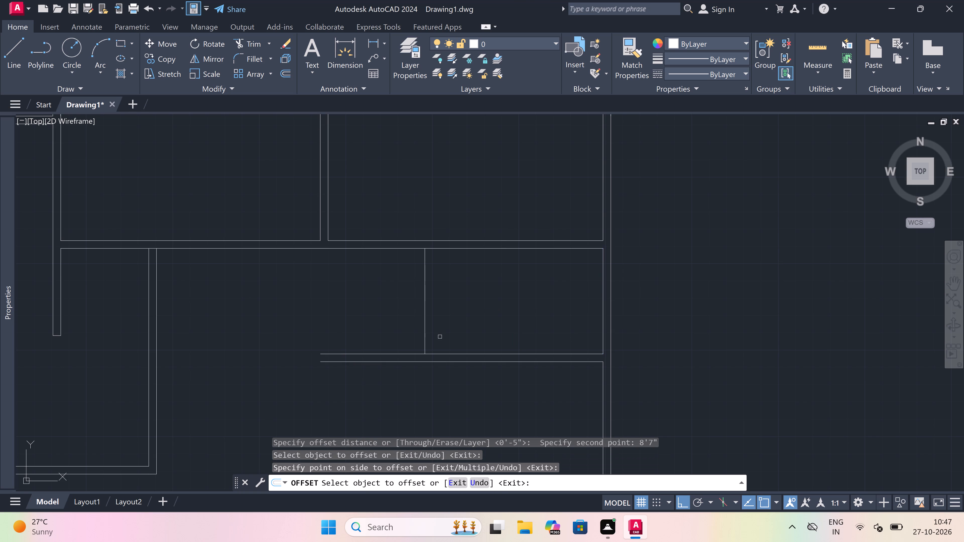
{"action": "key", "text": "Escape"}
Offset the new vertical line by 4.5" for the partition's second face.
{"action": "key", "text": "space"}
{"action": "left_click", "coordinate": [430, 308]}
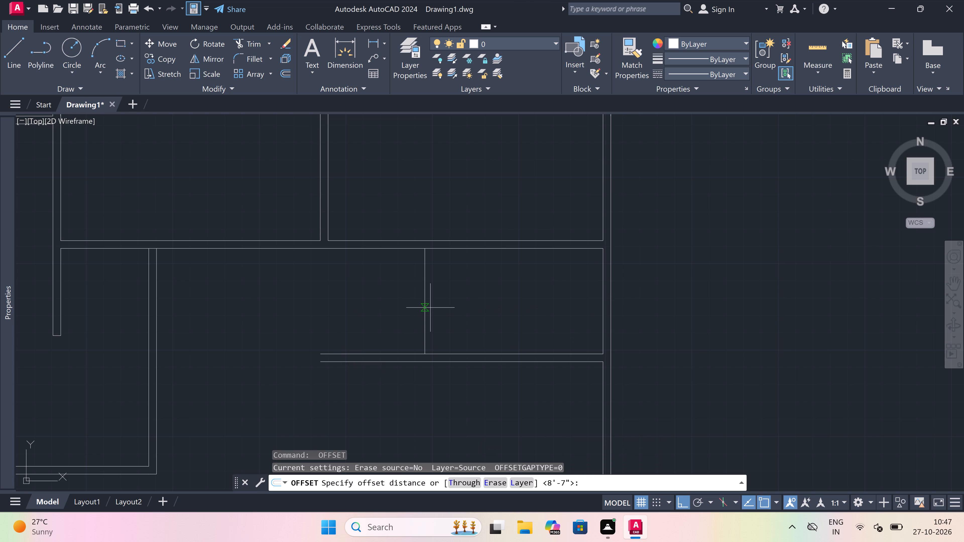
{"action": "type", "text": "4.5"}
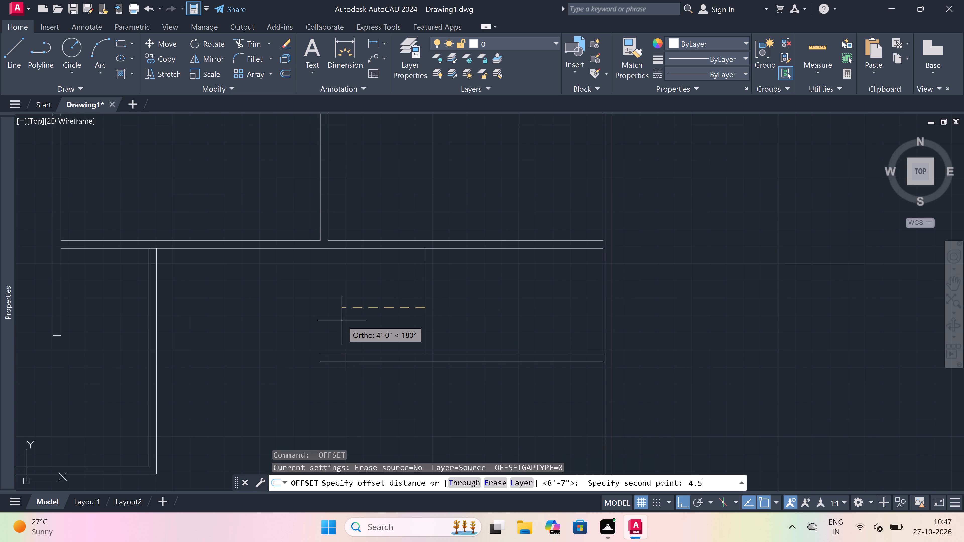
{"action": "type", "text": "\""}
{"action": "key", "text": "space"}
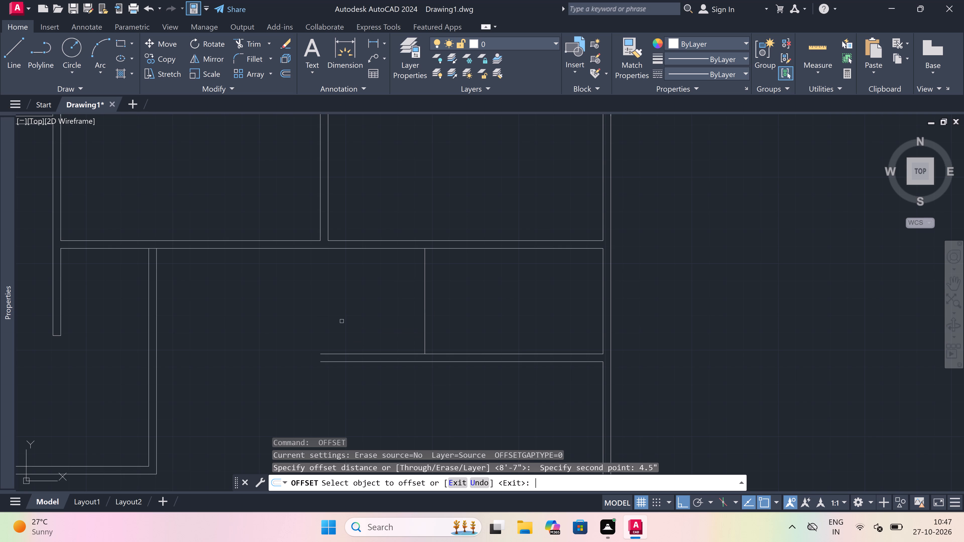
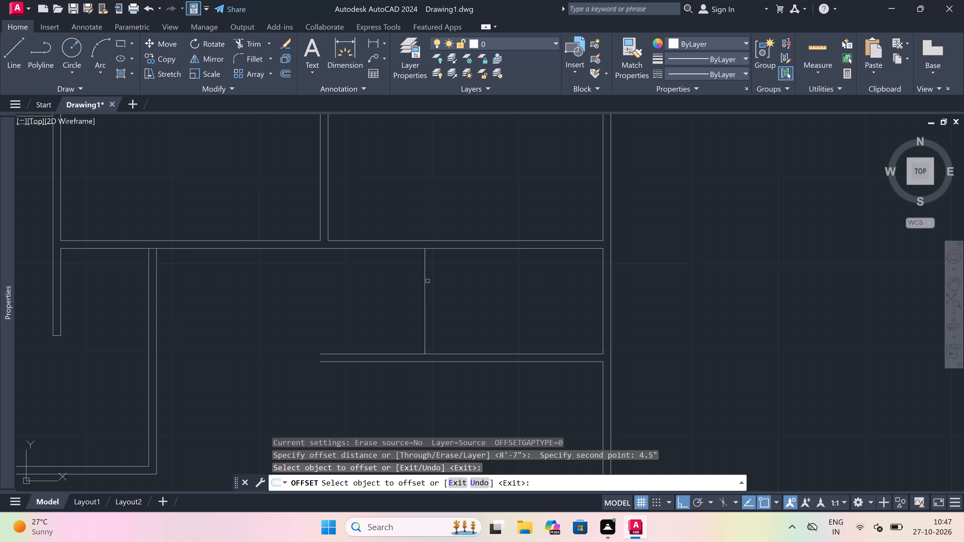
Offset the new partition's vertical line 4.5" to the left to form its second face.
{"action": "left_click_drag", "start_coordinate": [428, 281], "coordinate": [424, 281]}
{"action": "left_click", "coordinate": [367, 282]}
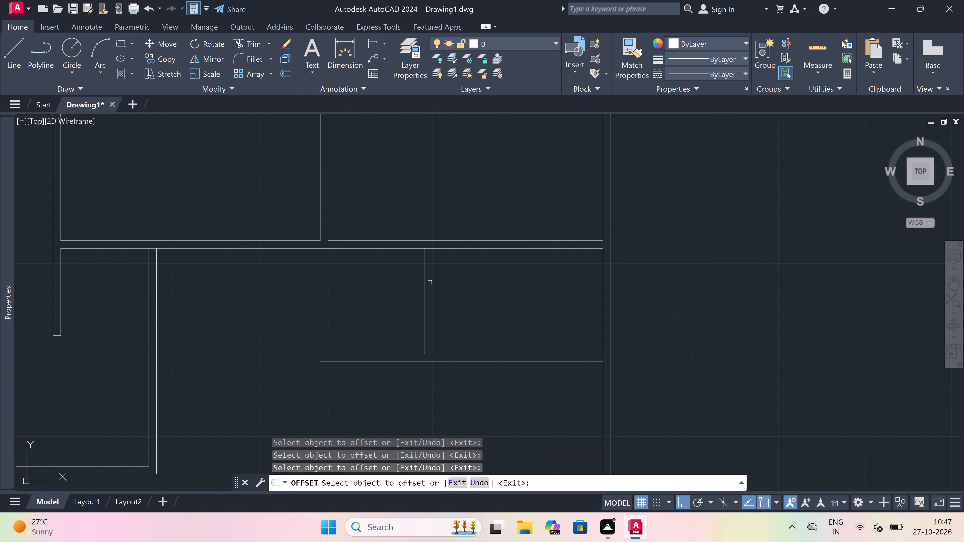
{"action": "left_click_drag", "start_coordinate": [425, 282], "coordinate": [406, 284]}
{"action": "left_click", "coordinate": [394, 285]}
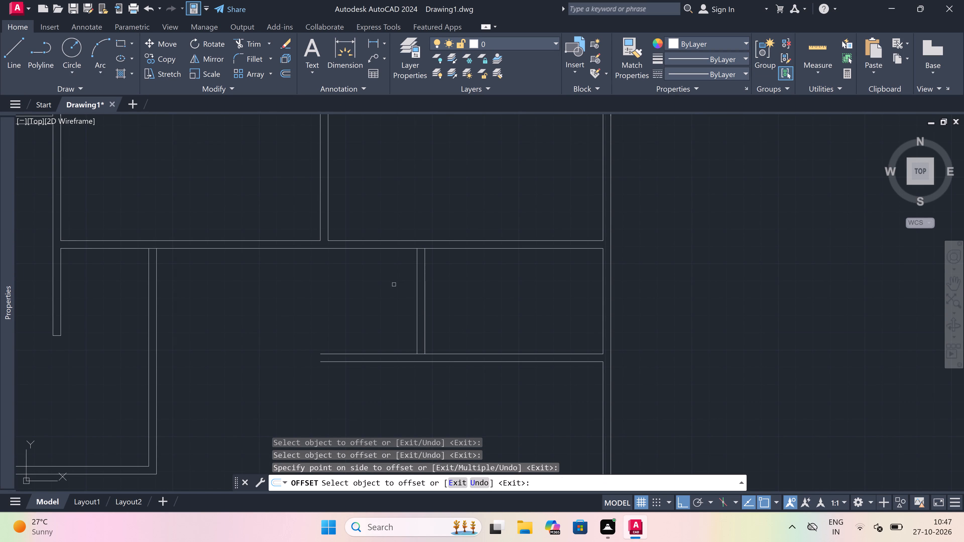
{"action": "key", "text": "Escape"}
Extend the partition's two vertical lines down to the lower line of the horizontal wall.
{"action": "type", "text": "ex"}
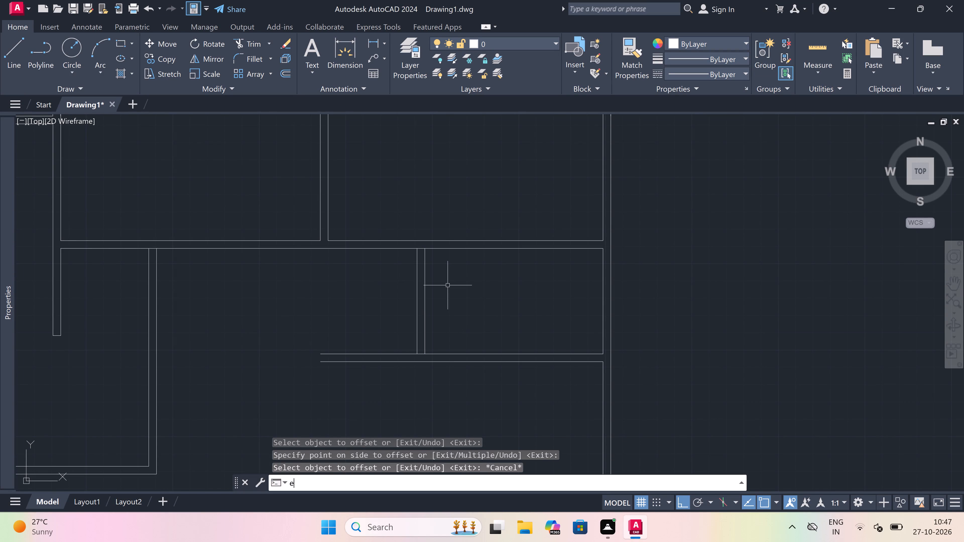
{"action": "key", "text": "space"}
{"action": "left_click_drag", "start_coordinate": [448, 289], "coordinate": [444, 293]}
{"action": "left_click", "coordinate": [388, 335]}
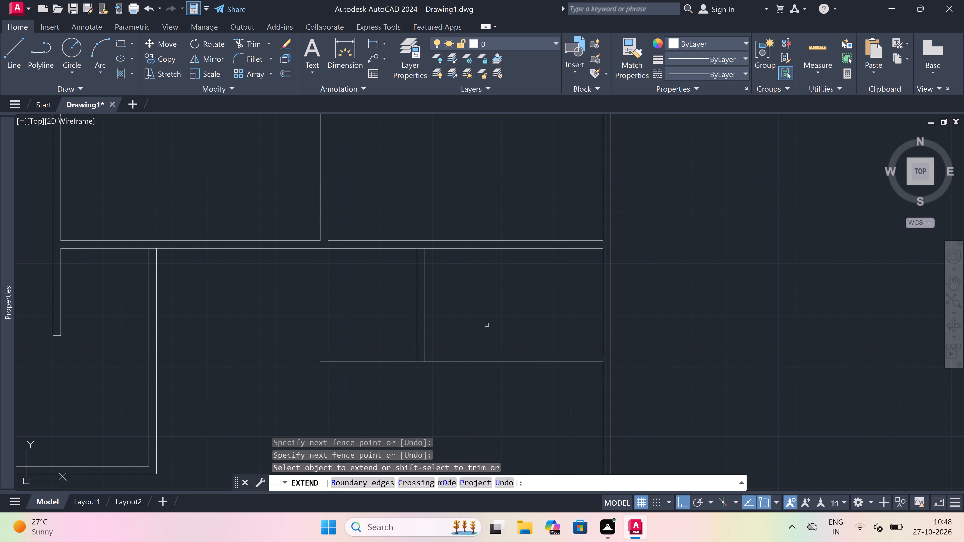
{"action": "key", "text": "Escape"}
Trim the horizontal wall's stubs left of the partition and the overlapping segments inside their lower corner.
{"action": "key", "text": "t"}
{"action": "key", "text": "r"}
{"action": "key", "text": "space"}
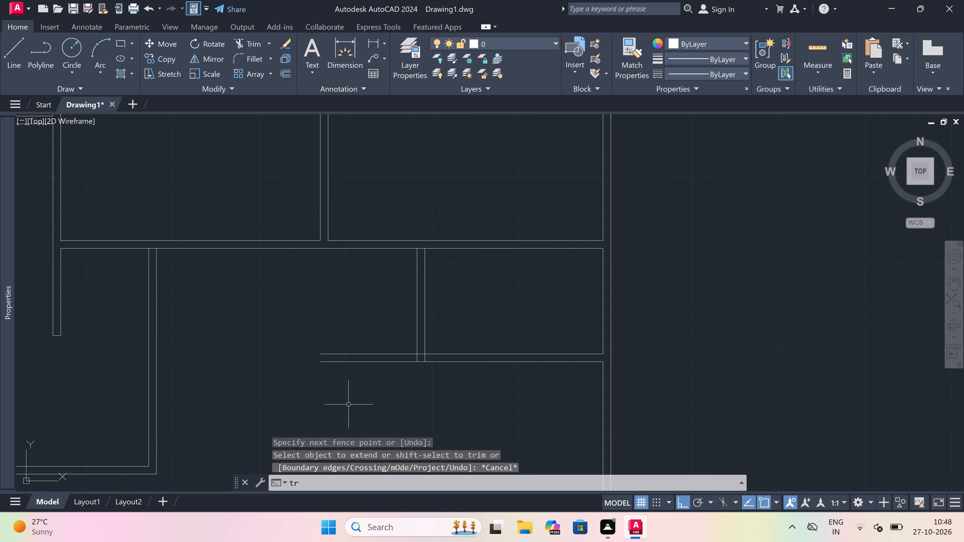
{"action": "left_click_drag", "start_coordinate": [365, 393], "coordinate": [366, 375]}
{"action": "left_click", "coordinate": [370, 327]}
{"action": "left_click_drag", "start_coordinate": [372, 408], "coordinate": [373, 404]}
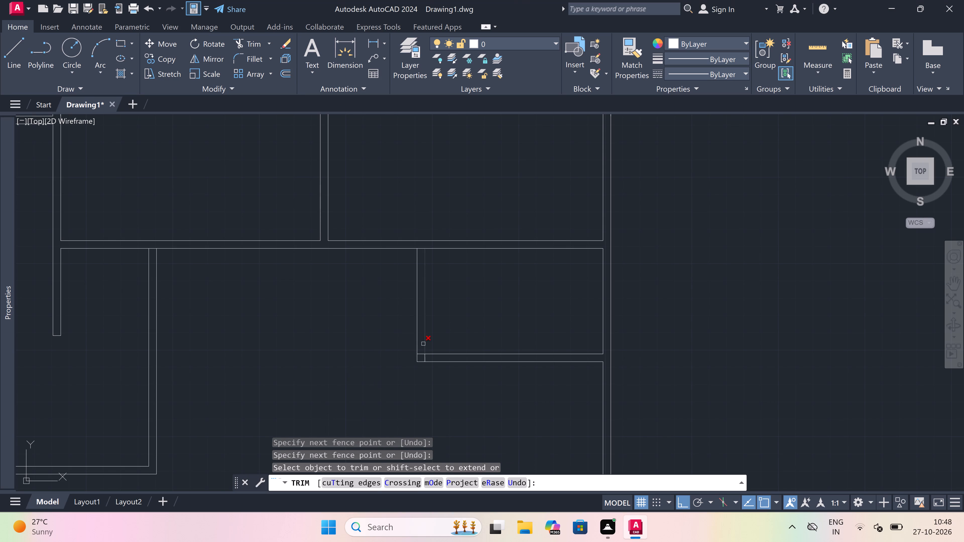
{"action": "scroll", "coordinate": [426, 350], "scroll_direction": "up", "scroll_amount": 3}
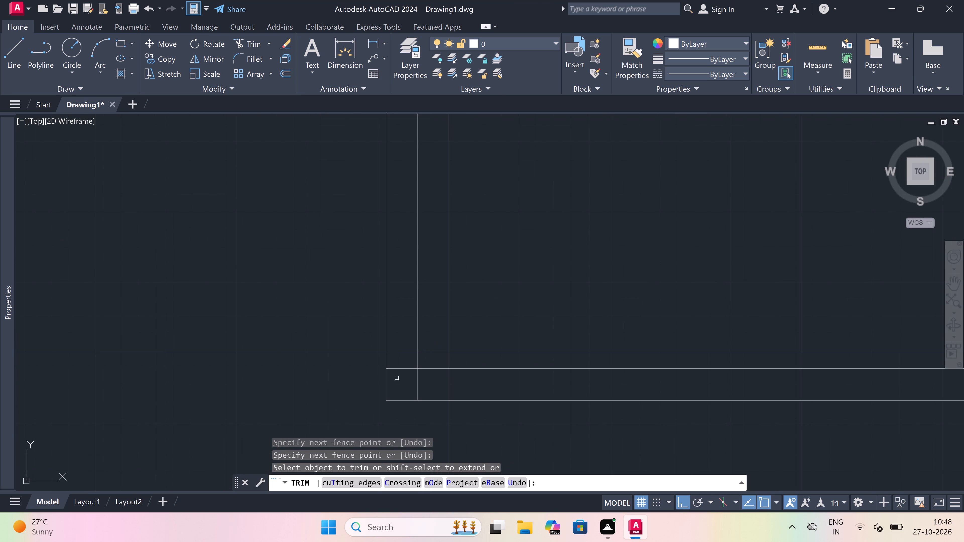
{"action": "left_click", "coordinate": [396, 375]}
{"action": "left_click", "coordinate": [396, 369]}
{"action": "left_click", "coordinate": [398, 376]}
{"action": "left_click", "coordinate": [477, 380]}
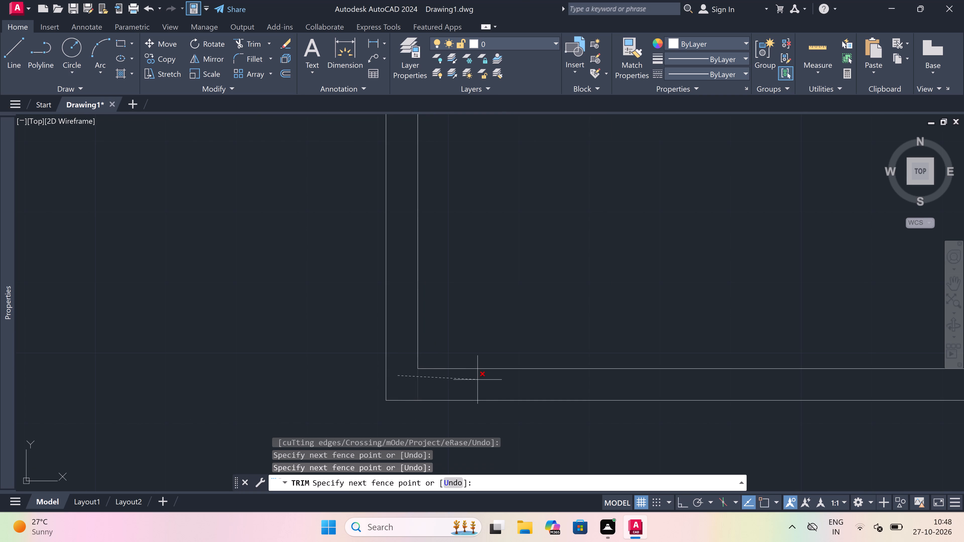
Trim the upper wall's lower line between the partition's two faces to open the junction.
{"action": "scroll", "coordinate": [436, 376], "scroll_direction": "down", "scroll_amount": 3}
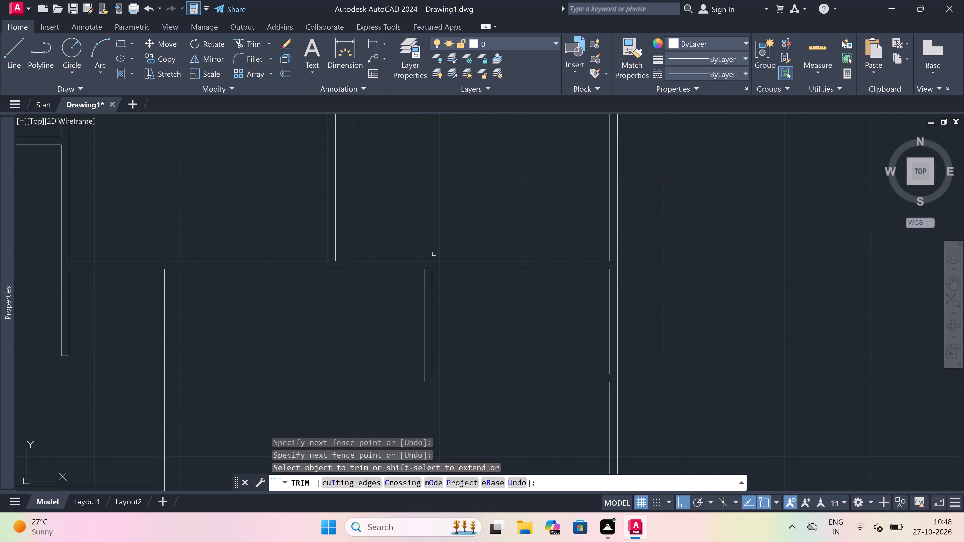
{"action": "scroll", "coordinate": [430, 263], "scroll_direction": "up", "scroll_amount": 2}
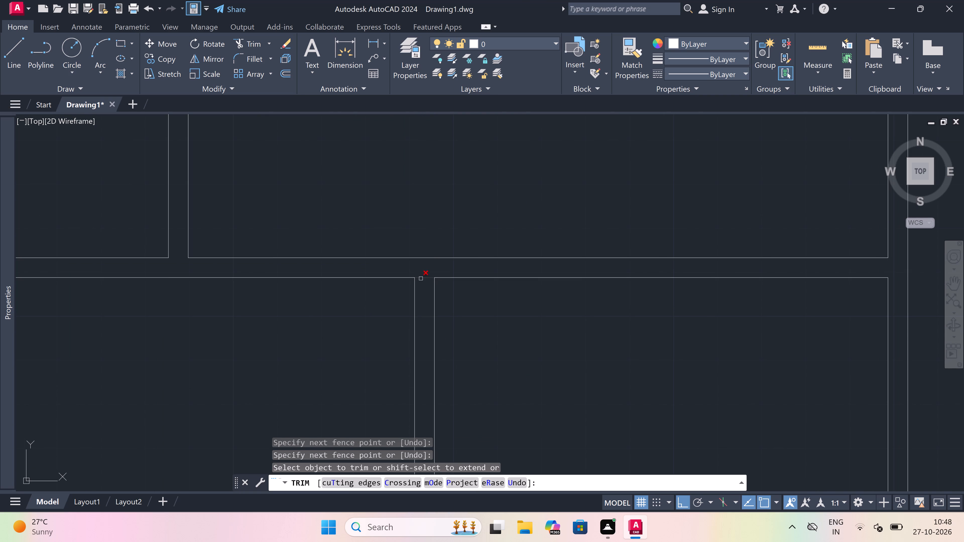
{"action": "left_click", "coordinate": [421, 279]}
{"action": "scroll", "coordinate": [421, 278], "scroll_direction": "down", "scroll_amount": 3}
{"action": "key", "text": "Escape"}
Offset the lower line of the wall beneath the second-row rooms 19' downward.
{"action": "scroll", "coordinate": [445, 331], "scroll_direction": "down", "scroll_amount": 2}
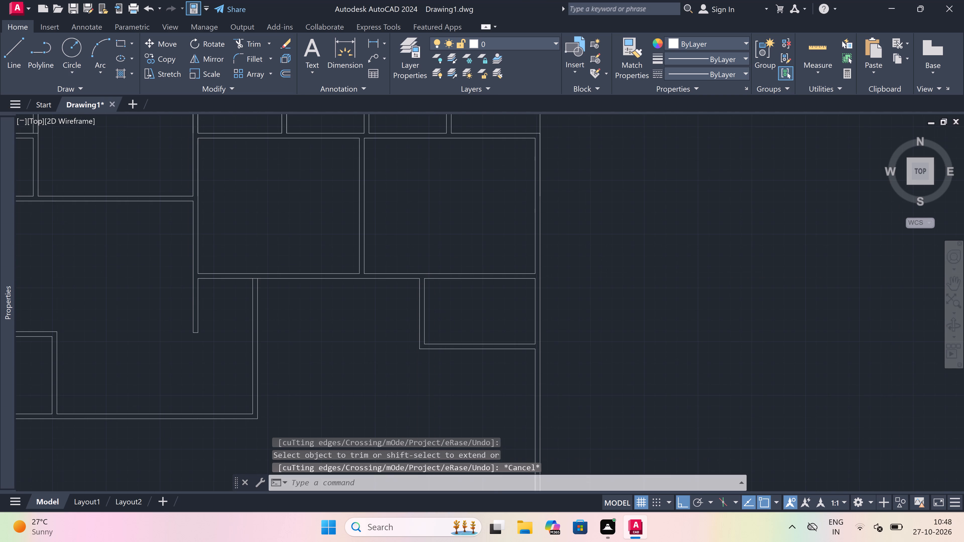
{"action": "scroll", "coordinate": [445, 331], "scroll_direction": "down", "scroll_amount": 1}
{"action": "scroll", "coordinate": [424, 337], "scroll_direction": "up", "scroll_amount": 1}
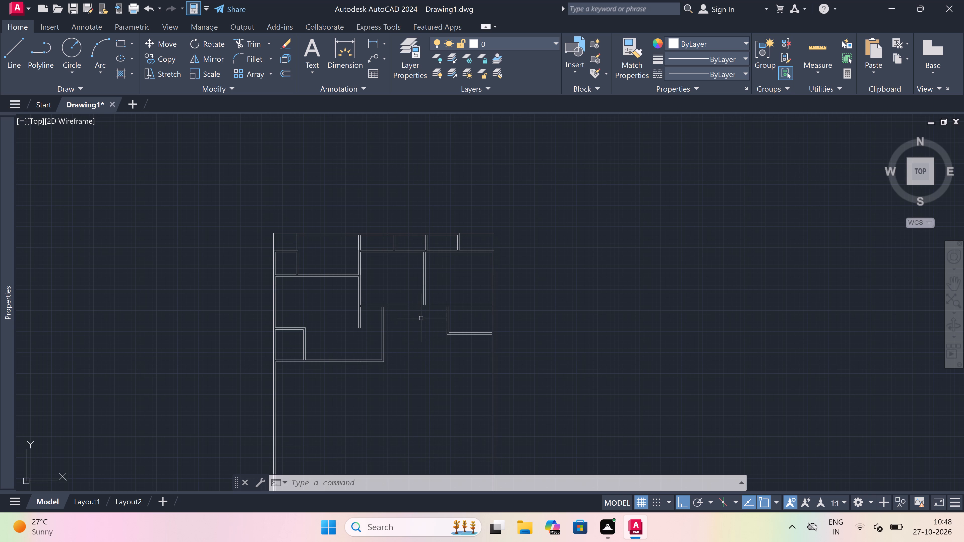
{"action": "scroll", "coordinate": [419, 376], "scroll_direction": "up", "scroll_amount": 3}
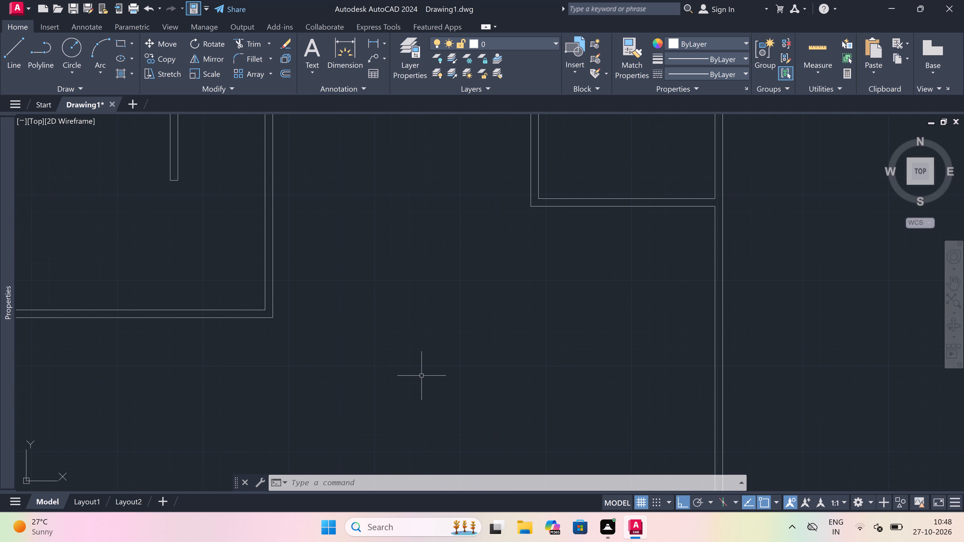
{"action": "type", "text": "o"}
{"action": "key", "text": "space"}
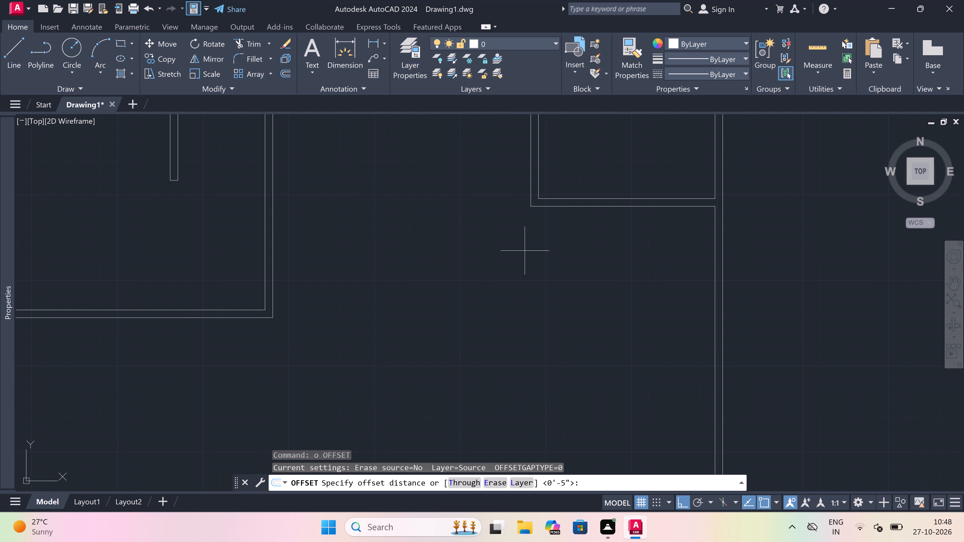
{"action": "scroll", "coordinate": [525, 247], "scroll_direction": "down", "scroll_amount": 2}
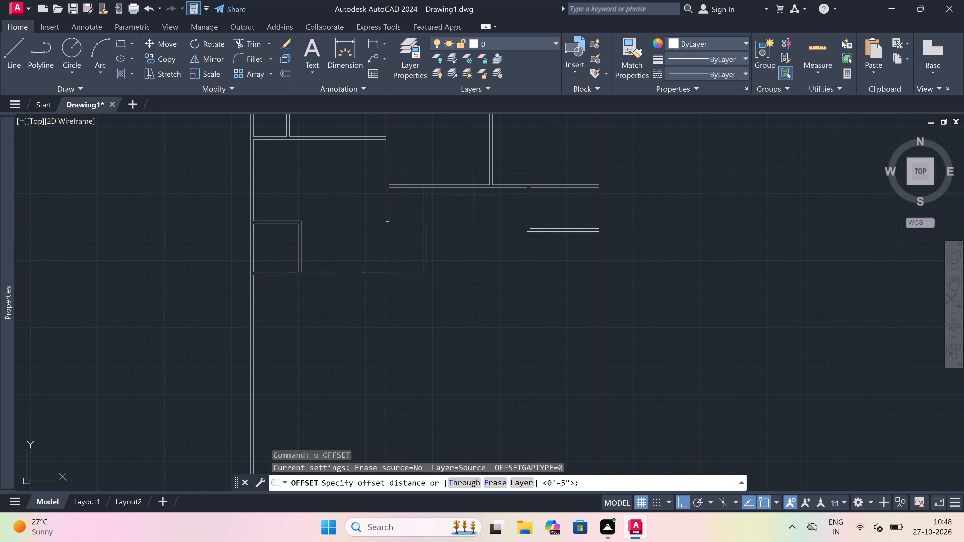
{"action": "left_click_drag", "start_coordinate": [475, 189], "coordinate": [473, 203]}
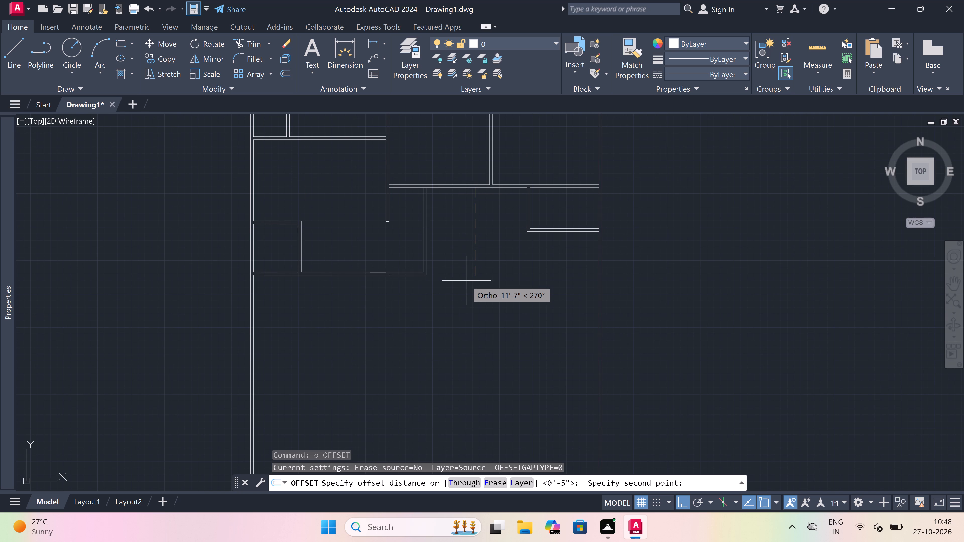
{"action": "type", "text": "19'"}
{"action": "key", "text": "space"}
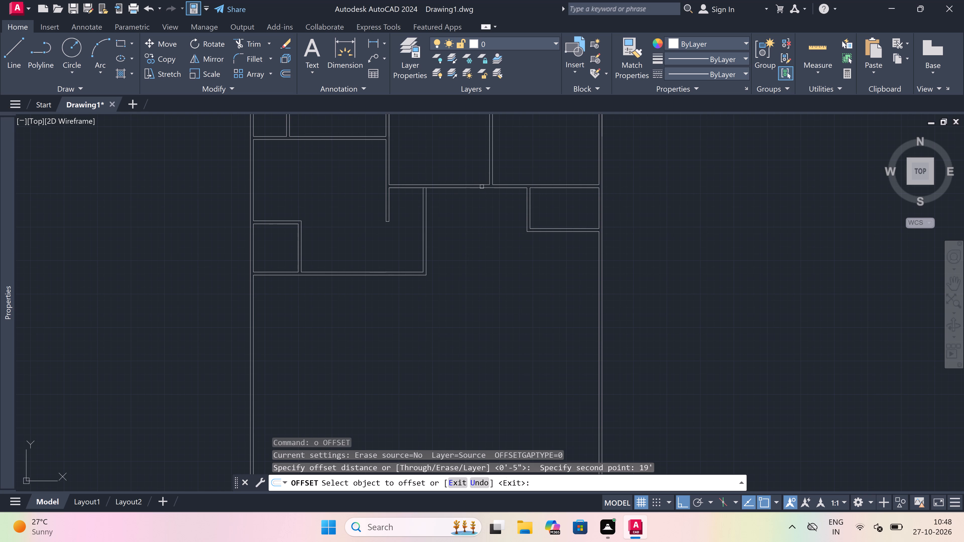
{"action": "left_click_drag", "start_coordinate": [482, 188], "coordinate": [492, 278]}
{"action": "left_click", "coordinate": [502, 315]}
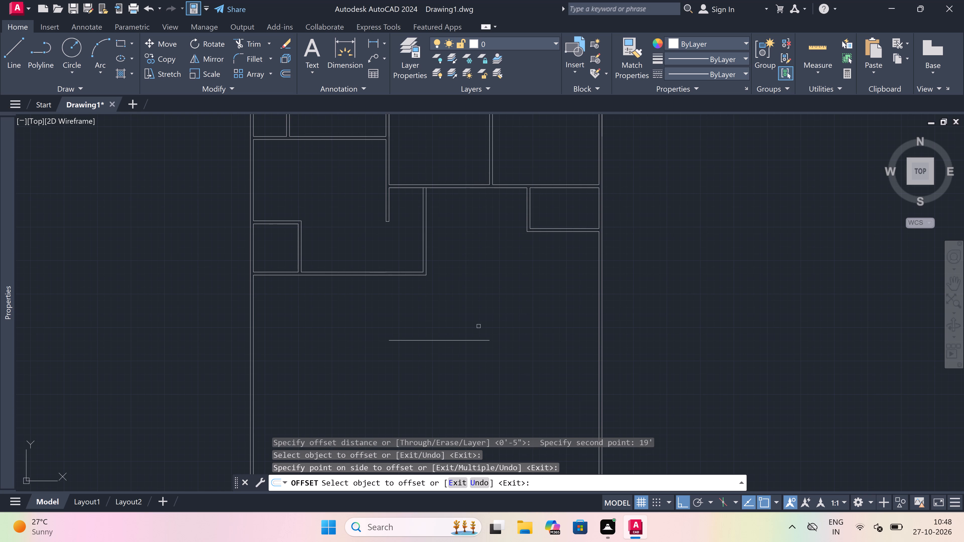
{"action": "key", "text": "Escape"}
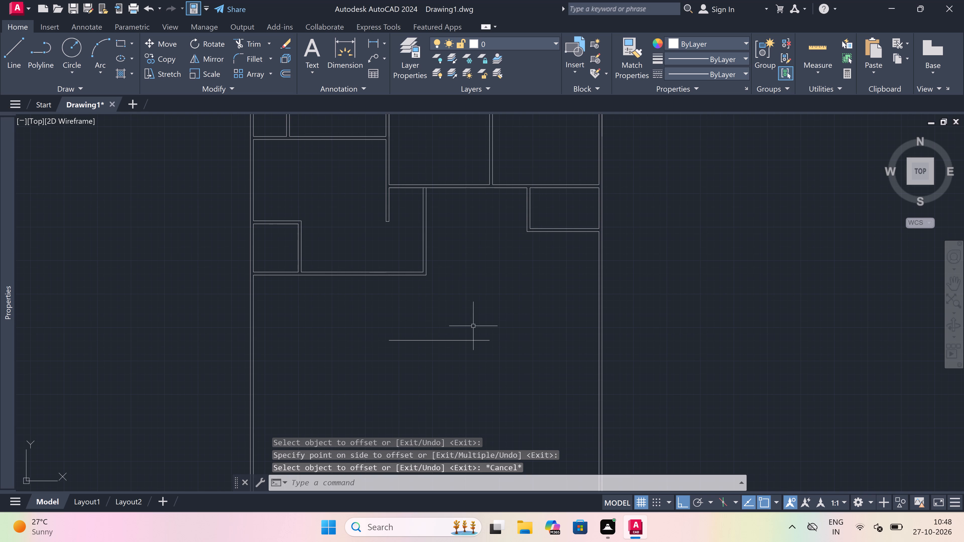
Offset the new horizontal line 4.5" downward to form the wall thickness.
{"action": "key", "text": "space"}
{"action": "scroll", "coordinate": [473, 326], "scroll_direction": "down", "scroll_amount": 1}
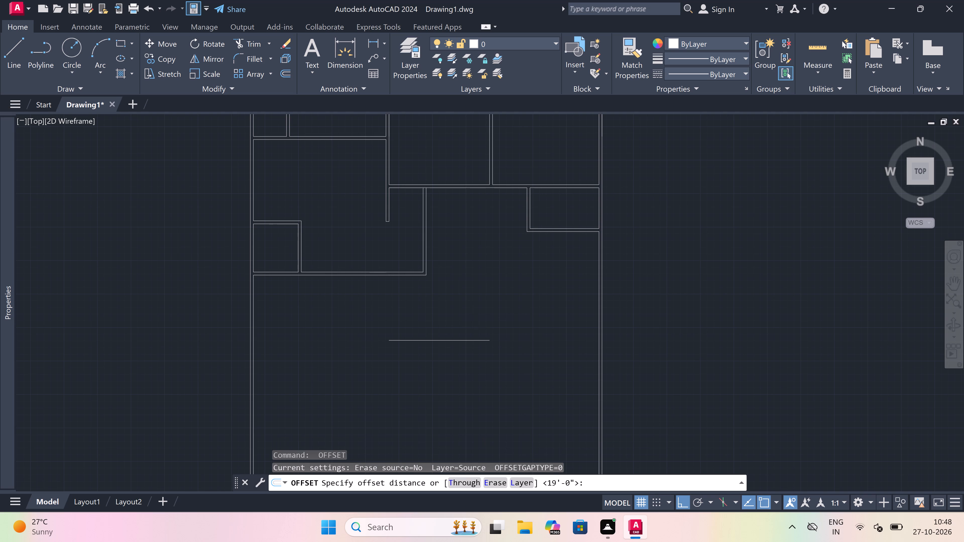
{"action": "scroll", "coordinate": [461, 338], "scroll_direction": "up", "scroll_amount": 2}
{"action": "left_click", "coordinate": [460, 333]}
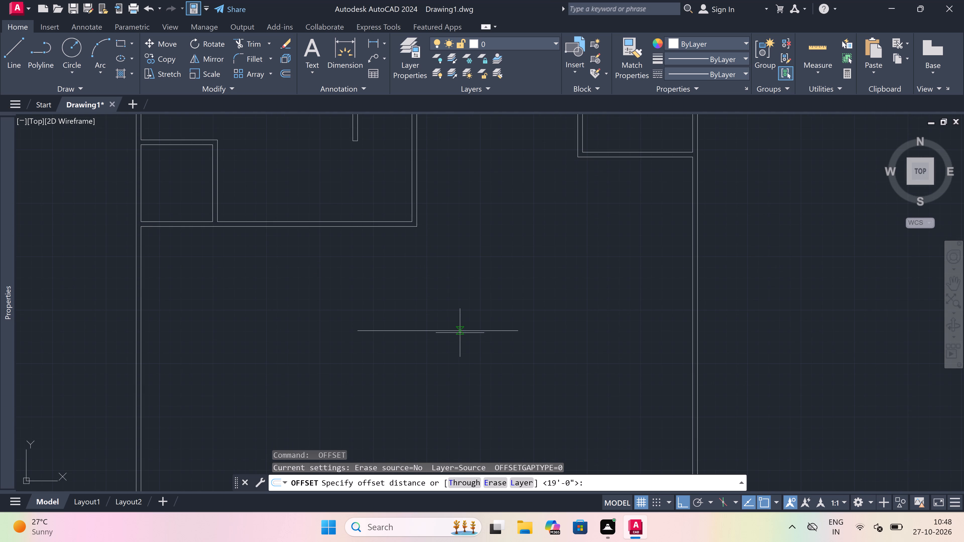
{"action": "type", "text": "4.5"}
{"action": "type", "text": "\""}
{"action": "key", "text": "space"}
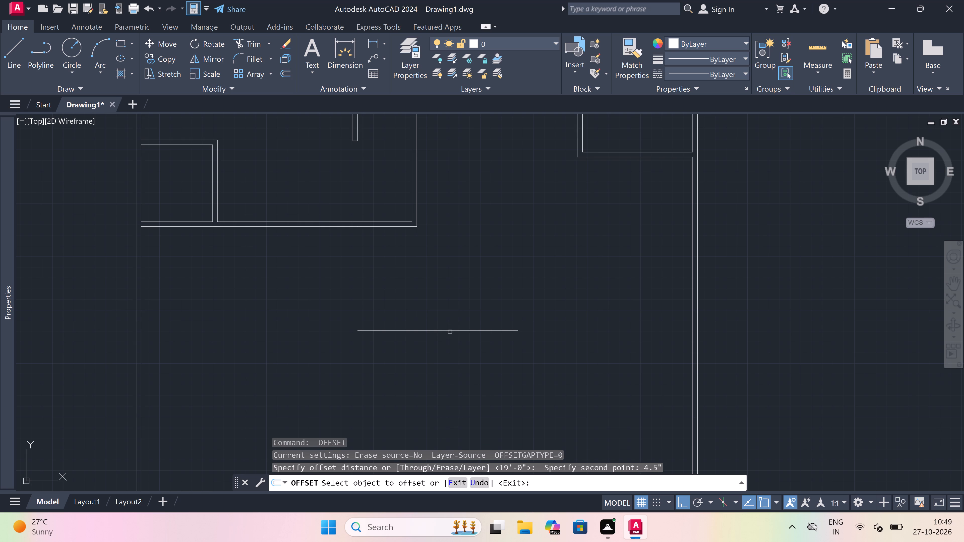
{"action": "left_click_drag", "start_coordinate": [450, 332], "coordinate": [450, 355]}
{"action": "left_click", "coordinate": [437, 375]}
{"action": "key", "text": "Escape"}
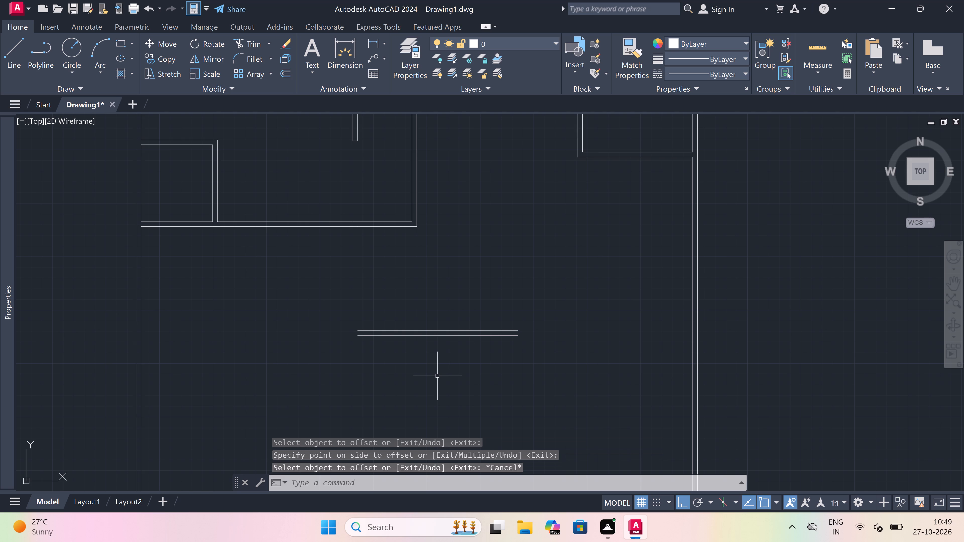
Extend both new horizontal wall lines to the left and right outer walls.
{"action": "scroll", "coordinate": [437, 376], "scroll_direction": "down", "scroll_amount": 2}
{"action": "scroll", "coordinate": [437, 376], "scroll_direction": "up", "scroll_amount": 2}
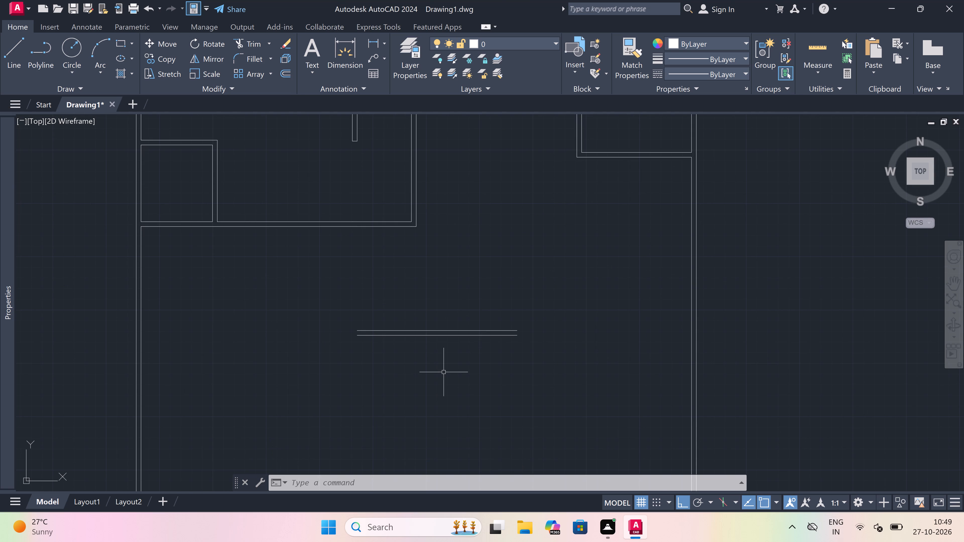
{"action": "type", "text": "ex"}
{"action": "key", "text": "space"}
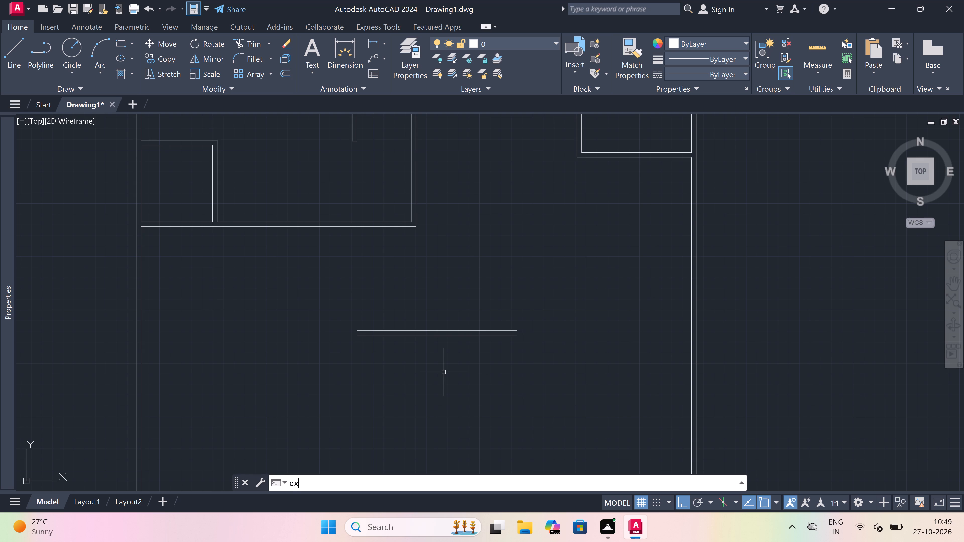
{"action": "left_click", "coordinate": [444, 372]}
{"action": "left_click", "coordinate": [521, 287]}
{"action": "left_click", "coordinate": [486, 304]}
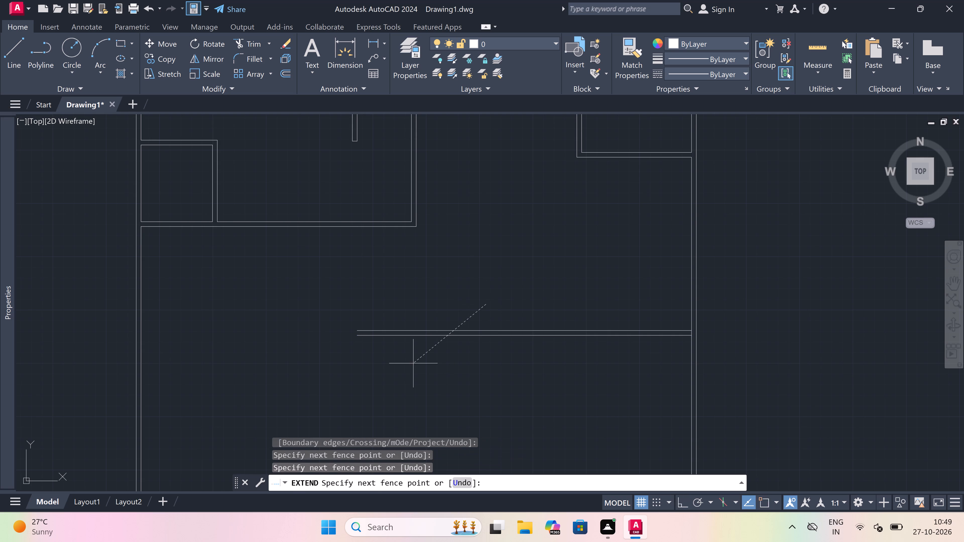
{"action": "left_click", "coordinate": [413, 363]}
{"action": "key", "text": "Escape"}
Extend both lines of the lower-left room's right-hand vertical wall down to the new horizontal wall.
{"action": "scroll", "coordinate": [450, 345], "scroll_direction": "down", "scroll_amount": 3}
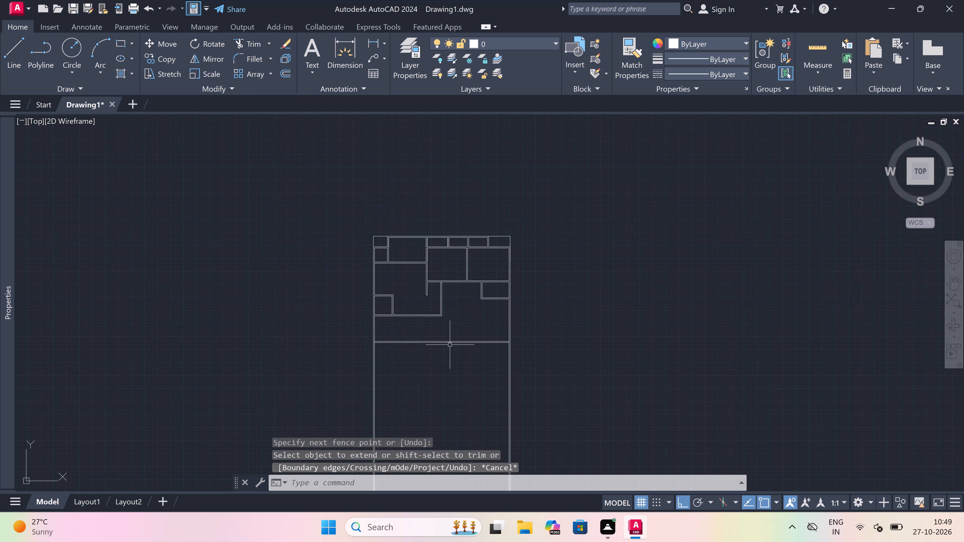
{"action": "scroll", "coordinate": [452, 340], "scroll_direction": "up", "scroll_amount": 3}
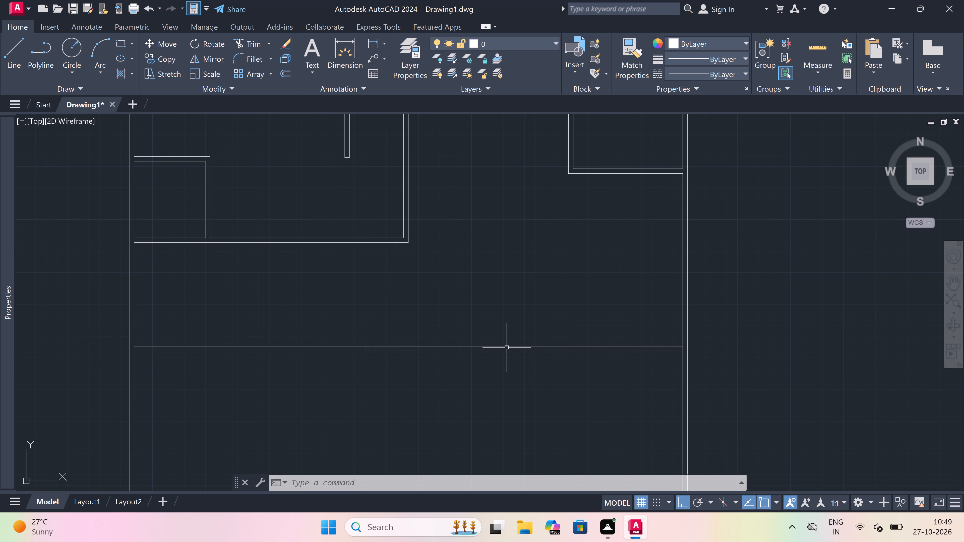
{"action": "scroll", "coordinate": [438, 313], "scroll_direction": "down", "scroll_amount": 2}
{"action": "key", "text": "space"}
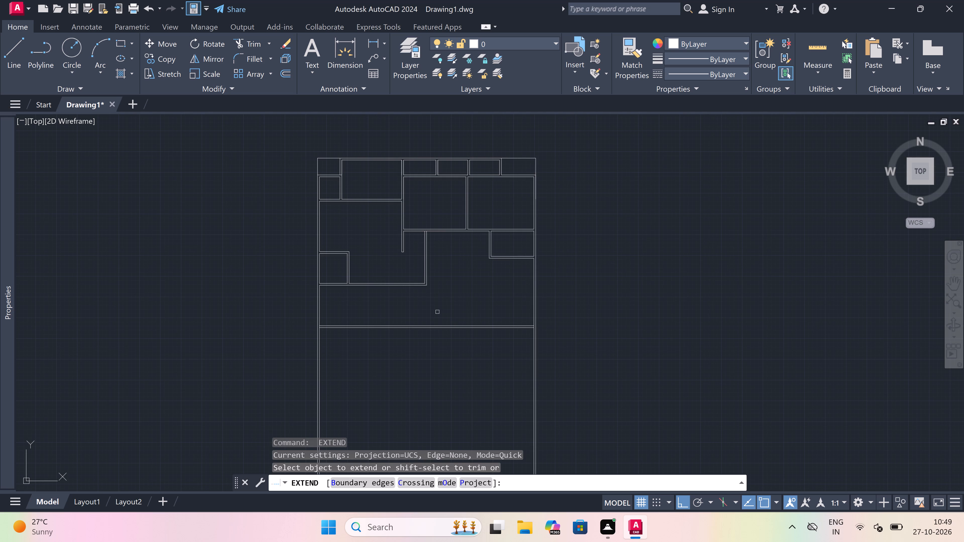
{"action": "left_click_drag", "start_coordinate": [408, 274], "coordinate": [410, 273]}
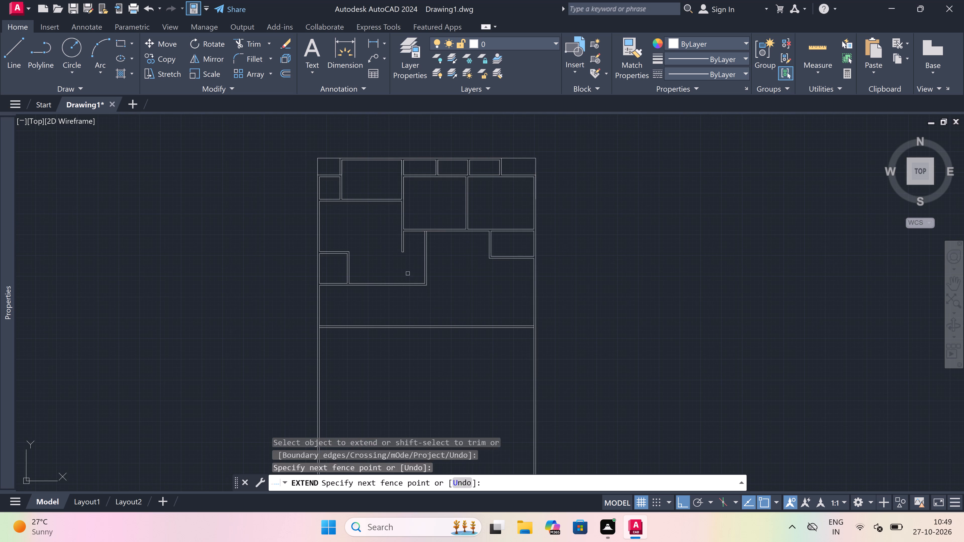
{"action": "left_click", "coordinate": [484, 278]}
{"action": "left_click_drag", "start_coordinate": [409, 268], "coordinate": [417, 268]}
{"action": "left_click", "coordinate": [474, 278]}
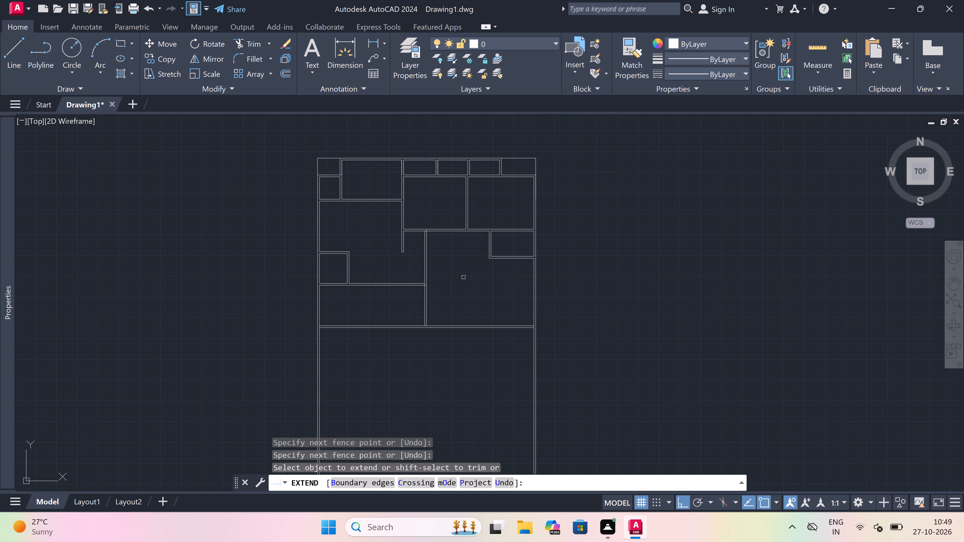
{"action": "scroll", "coordinate": [416, 277], "scroll_direction": "up", "scroll_amount": 2}
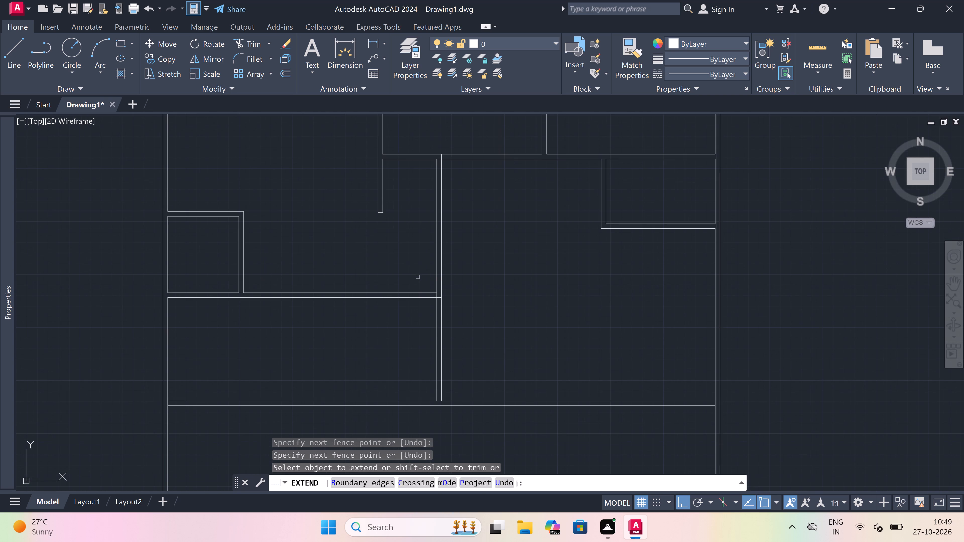
{"action": "key", "text": "Escape"}
Draw a vertical line inside the lower-left room, from its upper wall down to the lower line of the new full-width wall.
{"action": "type", "text": "l"}
{"action": "key", "text": "space"}
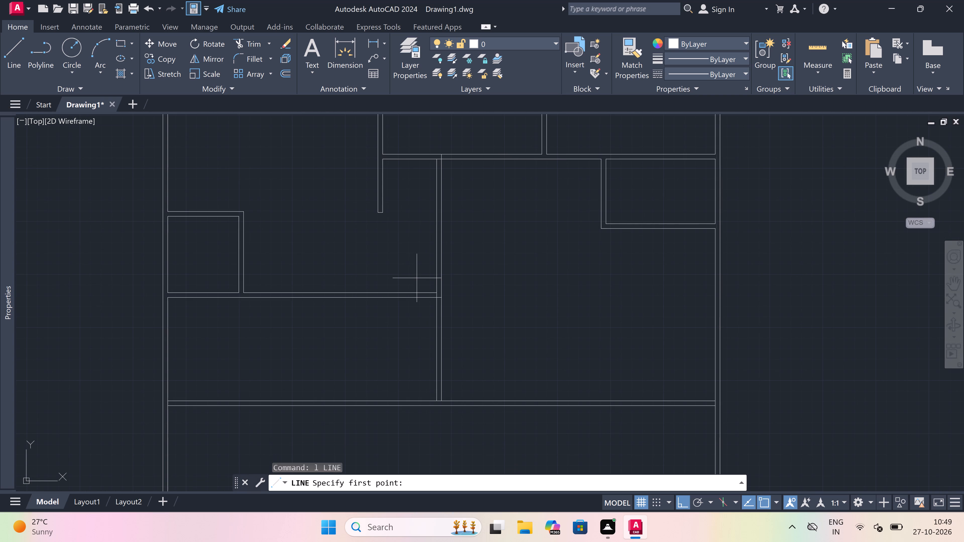
{"action": "scroll", "coordinate": [346, 315], "scroll_direction": "up", "scroll_amount": 1}
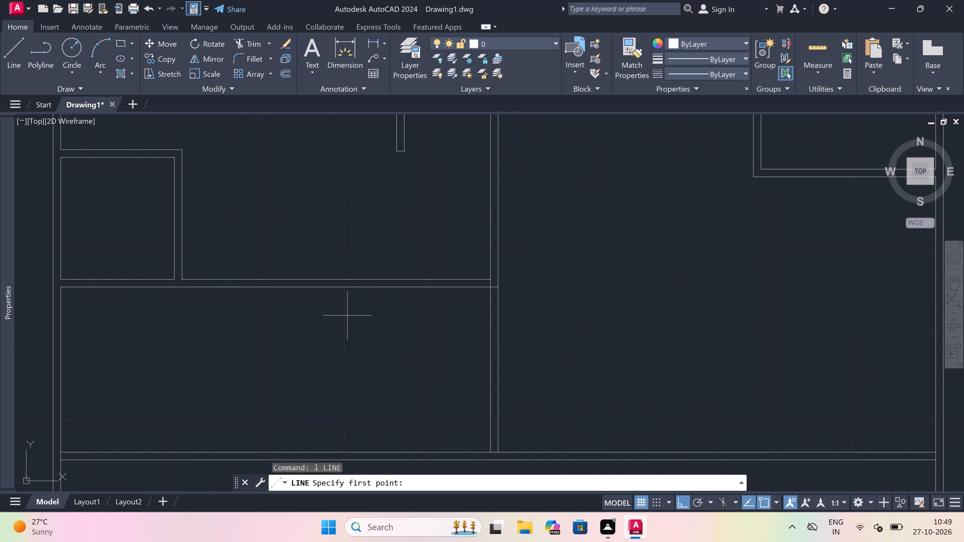
{"action": "scroll", "coordinate": [433, 294], "scroll_direction": "down", "scroll_amount": 3}
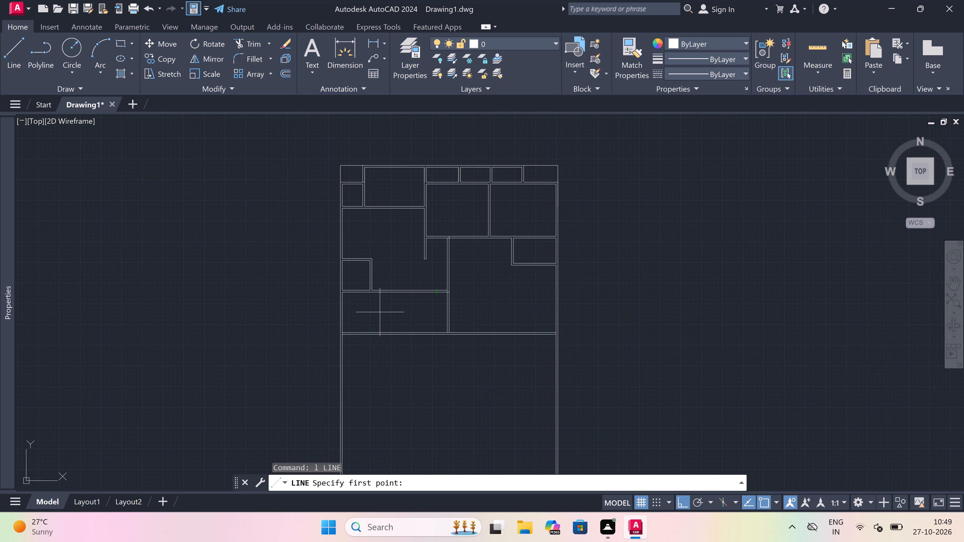
{"action": "scroll", "coordinate": [328, 311], "scroll_direction": "up", "scroll_amount": 1}
{"action": "scroll", "coordinate": [377, 292], "scroll_direction": "up", "scroll_amount": 2}
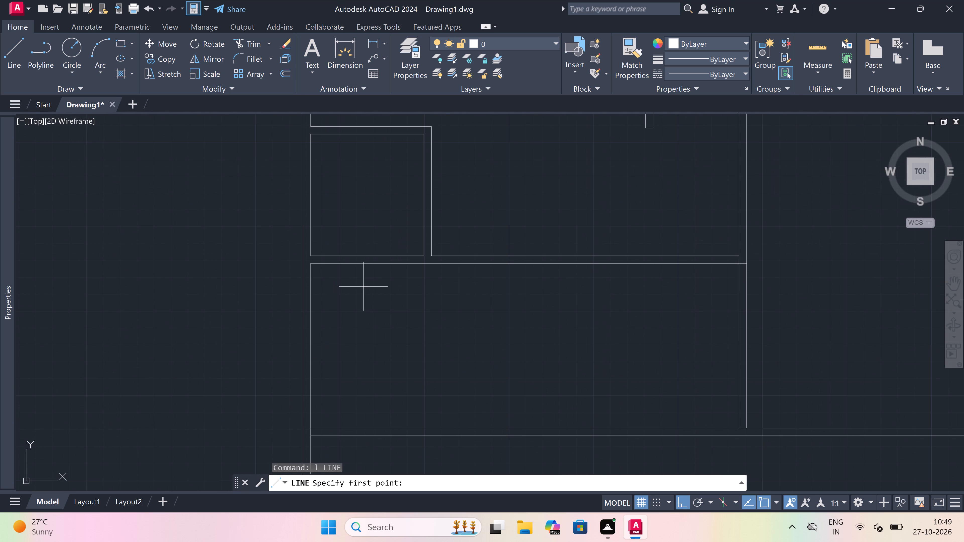
{"action": "scroll", "coordinate": [647, 281], "scroll_direction": "down", "scroll_amount": 3}
{"action": "scroll", "coordinate": [763, 268], "scroll_direction": "up", "scroll_amount": 2}
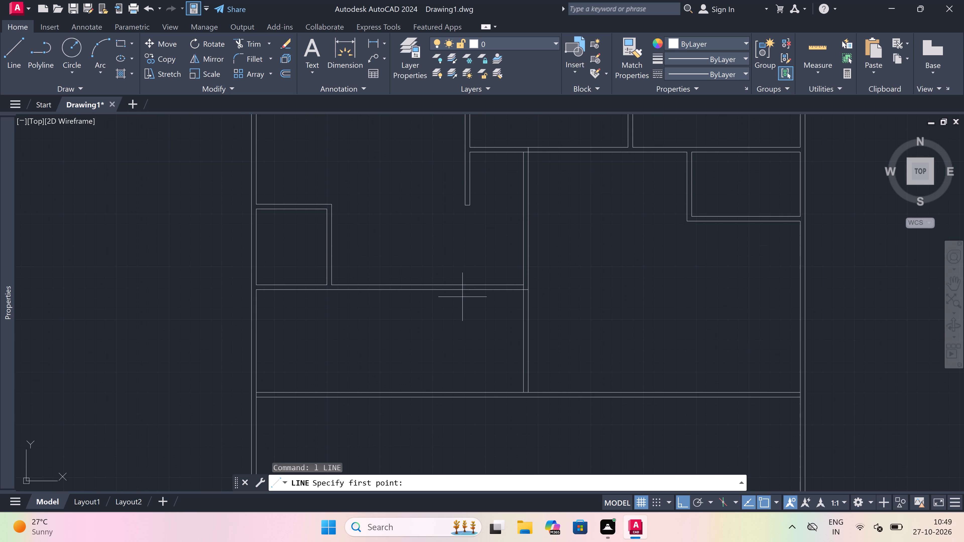
{"action": "left_click", "coordinate": [438, 285]}
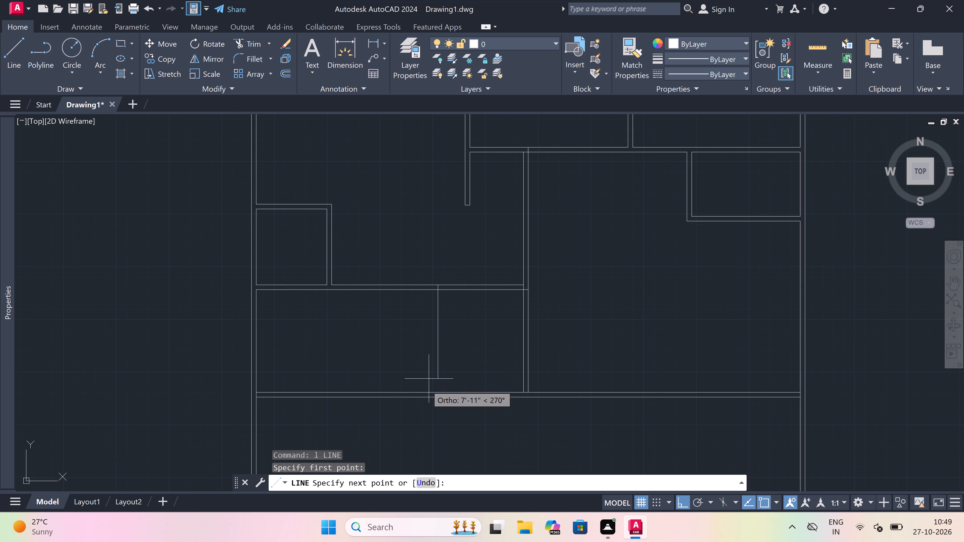
{"action": "scroll", "coordinate": [451, 399], "scroll_direction": "up", "scroll_amount": 2}
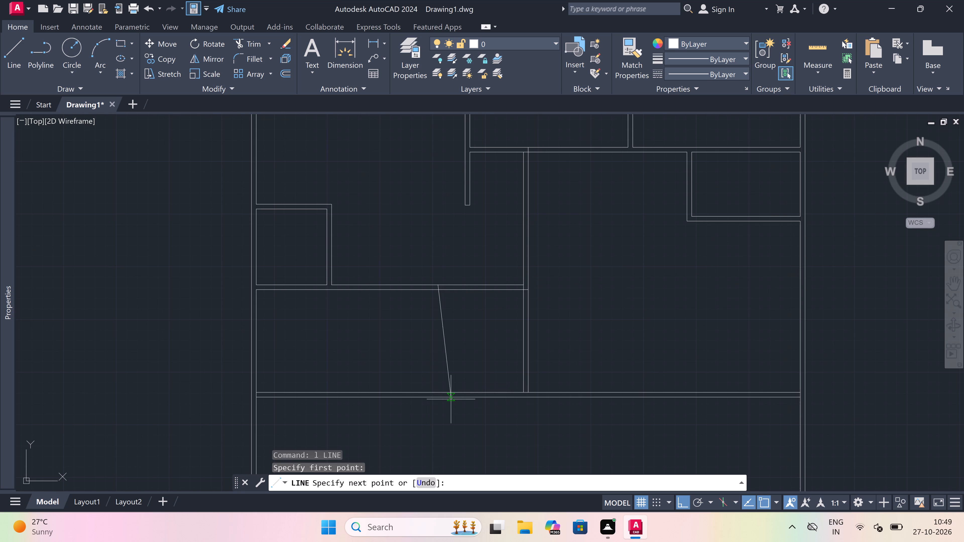
{"action": "scroll", "coordinate": [451, 399], "scroll_direction": "up", "scroll_amount": 1}
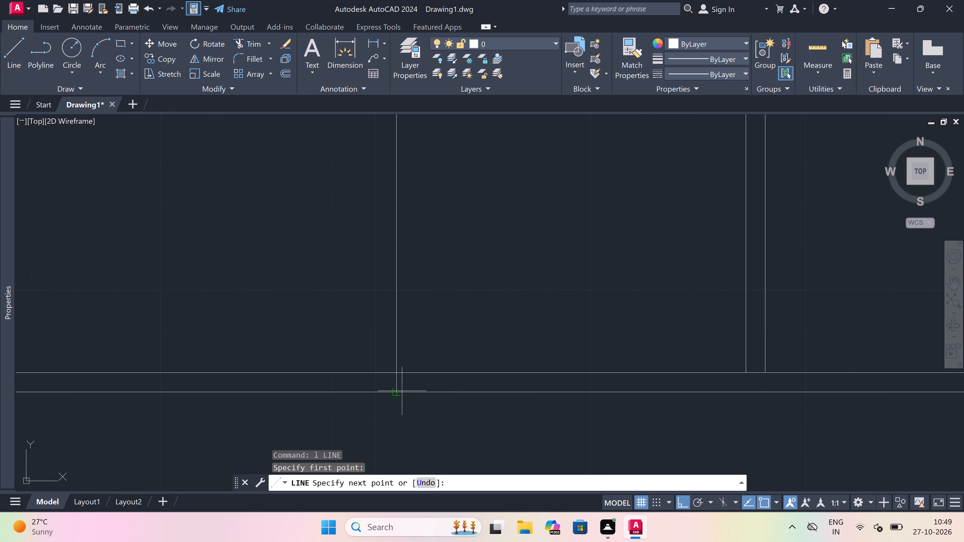
{"action": "left_click", "coordinate": [395, 391]}
Continue the line 4.5" to the right and back up to the upper wall, forming the partition's thickness.
{"action": "type", "text": "4."}
{"action": "key", "text": "5"}
{"action": "type", "text": "\""}
{"action": "key", "text": "space"}
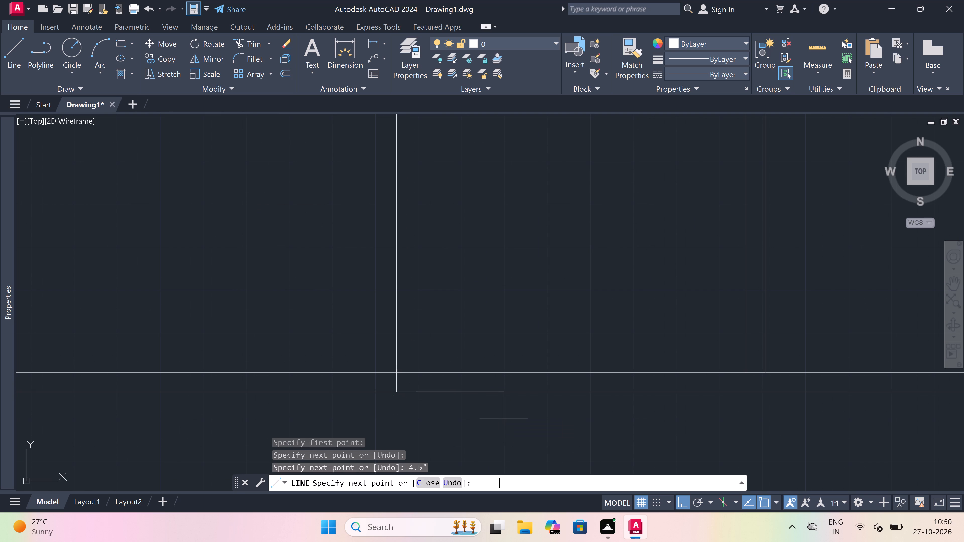
{"action": "scroll", "coordinate": [504, 418], "scroll_direction": "down", "scroll_amount": 2}
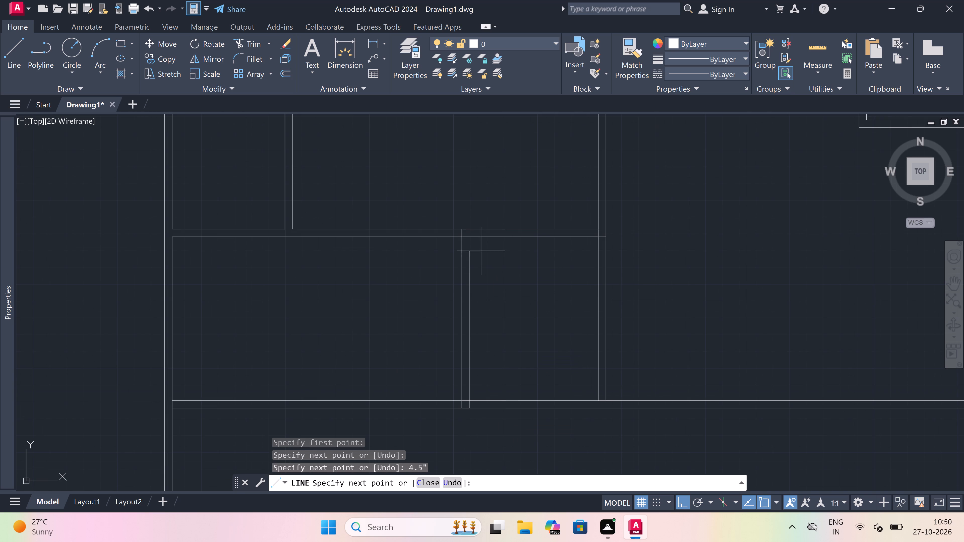
{"action": "left_click", "coordinate": [467, 227]}
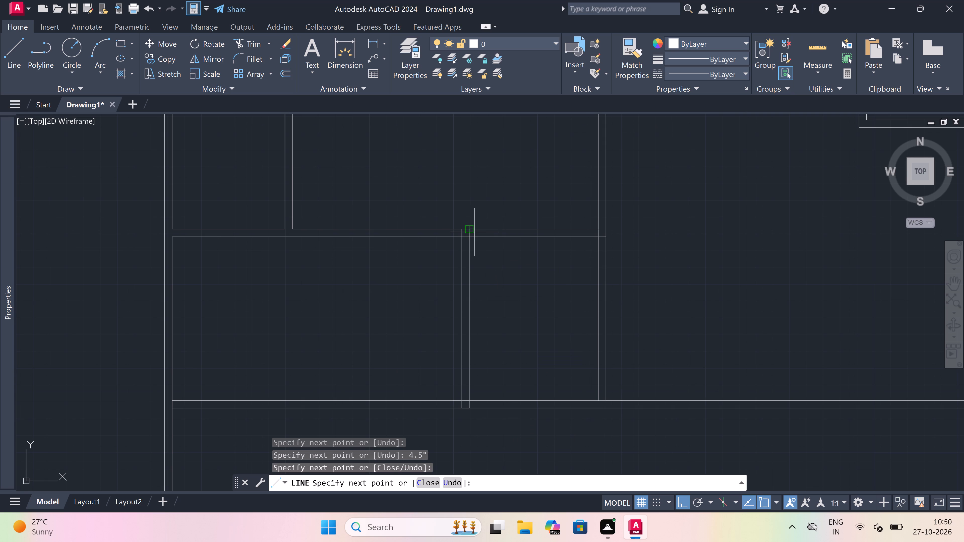
{"action": "key", "text": "Escape"}
Trim away the upper wall's lines between the new partition and the long vertical wall, including the stub inside that wall.
{"action": "type", "text": "tr"}
{"action": "key", "text": "space"}
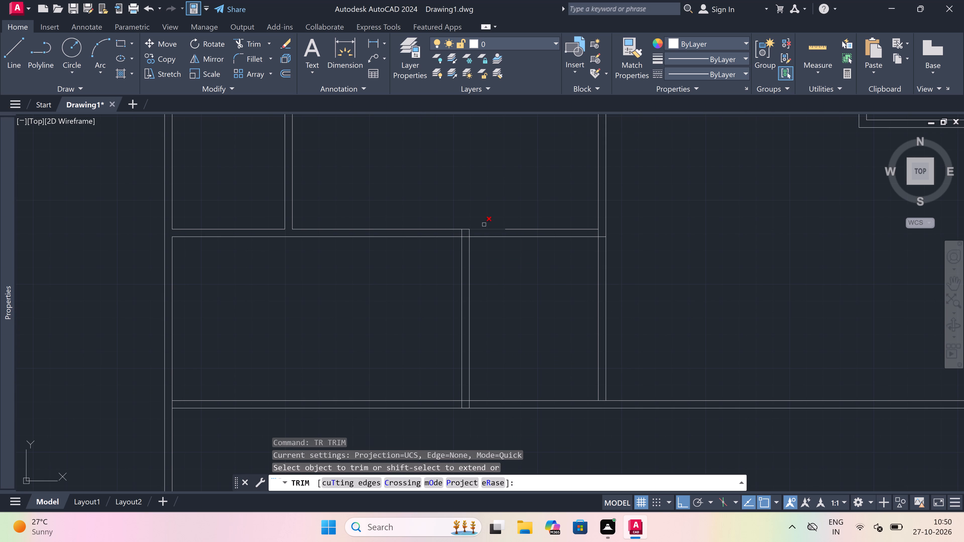
{"action": "left_click", "coordinate": [484, 225]}
{"action": "left_click", "coordinate": [501, 286]}
{"action": "left_click", "coordinate": [587, 220]}
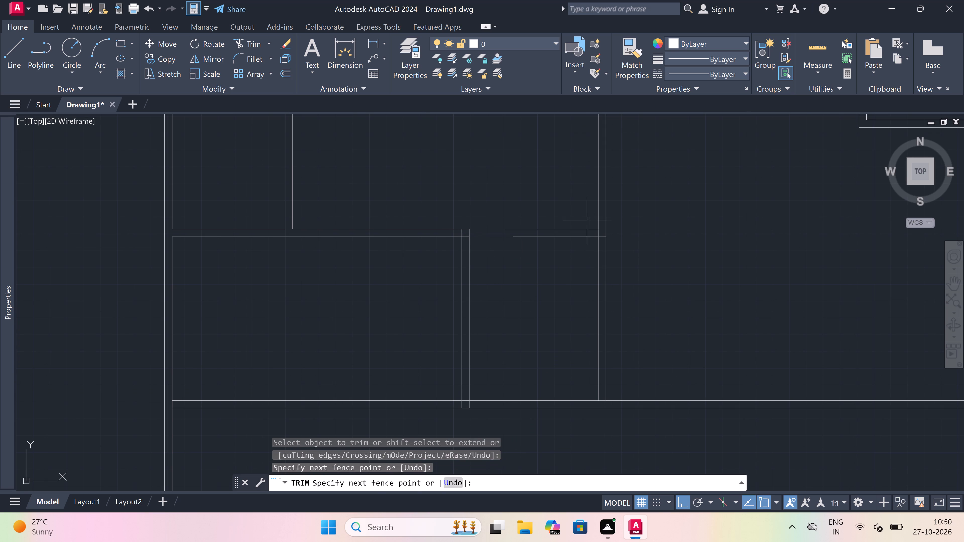
{"action": "left_click", "coordinate": [577, 254]}
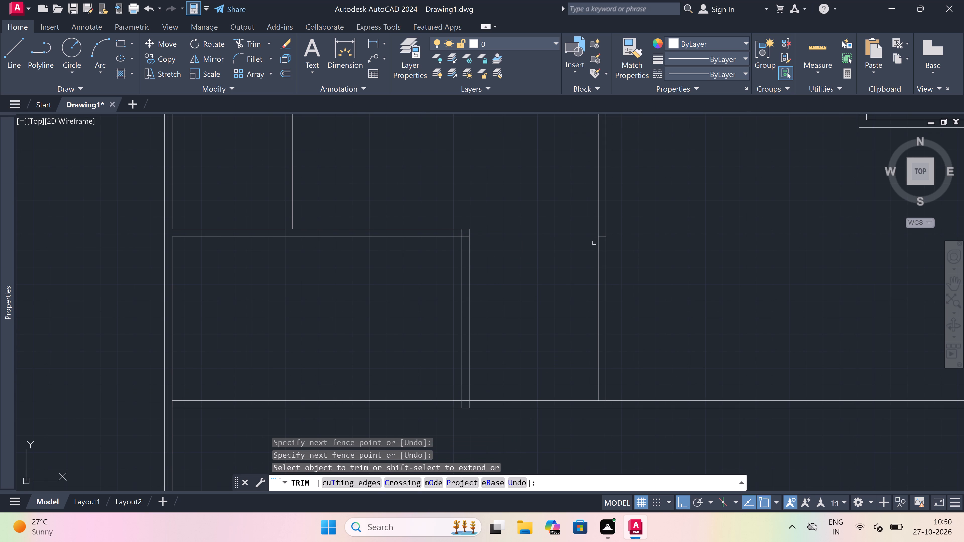
{"action": "scroll", "coordinate": [598, 240], "scroll_direction": "up", "scroll_amount": 2}
{"action": "left_click", "coordinate": [605, 233]}
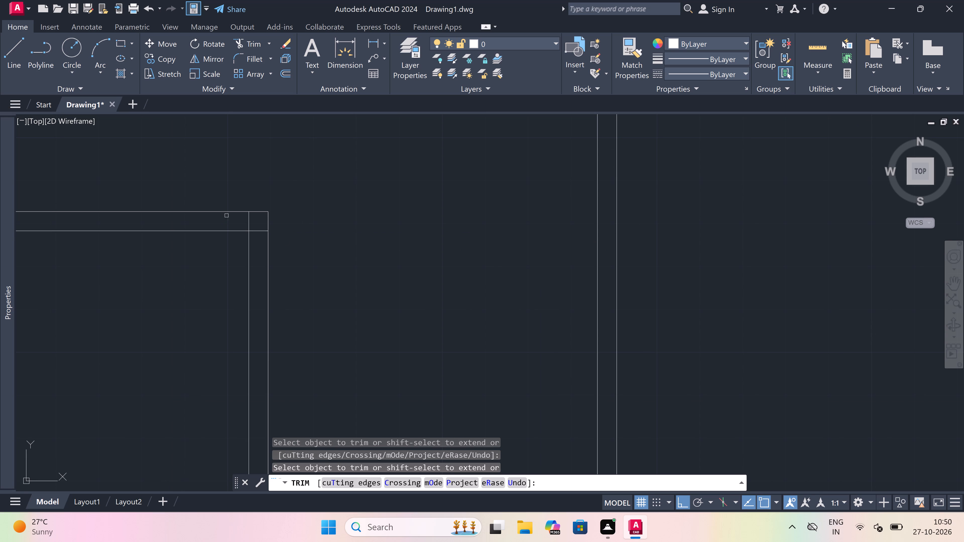
Trim the overlapping lines inside the new partition's upper corner.
{"action": "scroll", "coordinate": [254, 221], "scroll_direction": "up", "scroll_amount": 1}
{"action": "left_click", "coordinate": [243, 220]}
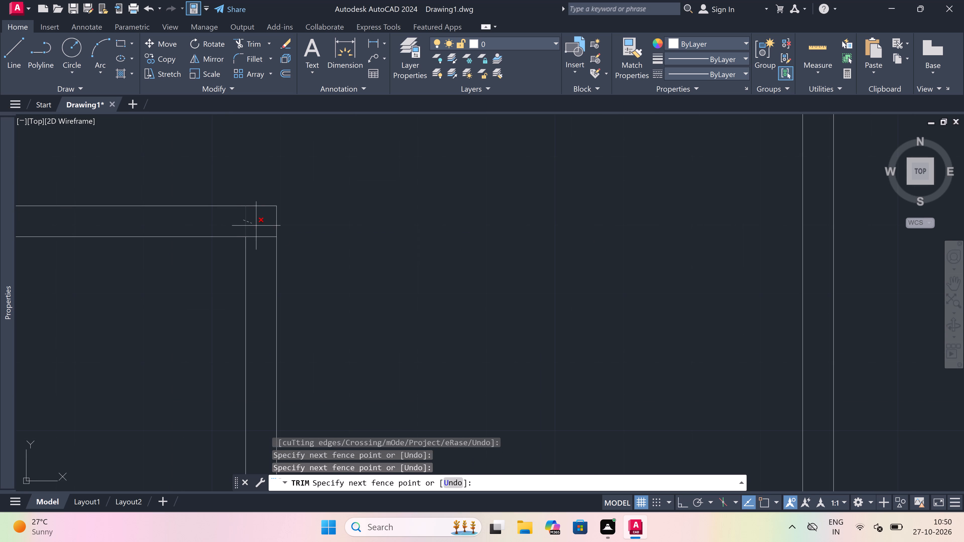
{"action": "left_click", "coordinate": [261, 239]}
Trim the overlapping lines where the new partition meets the full-width horizontal wall.
{"action": "scroll", "coordinate": [385, 256], "scroll_direction": "down", "scroll_amount": 4}
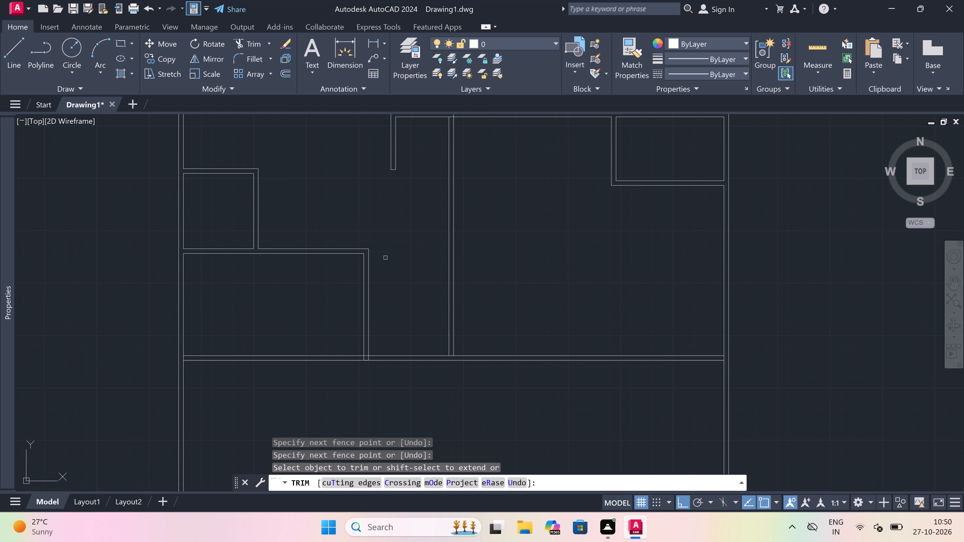
{"action": "scroll", "coordinate": [370, 355], "scroll_direction": "up", "scroll_amount": 1}
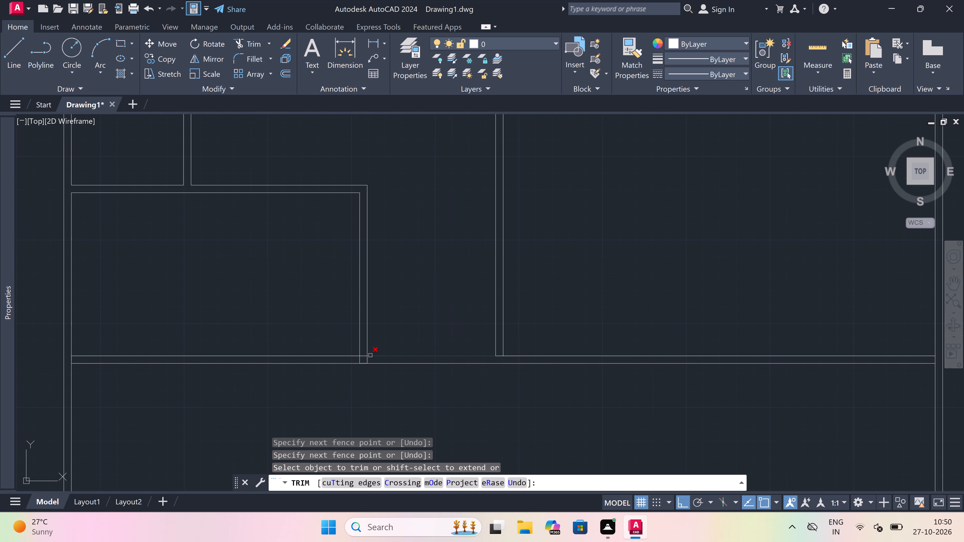
{"action": "scroll", "coordinate": [353, 365], "scroll_direction": "up", "scroll_amount": 2}
{"action": "scroll", "coordinate": [373, 351], "scroll_direction": "up", "scroll_amount": 2}
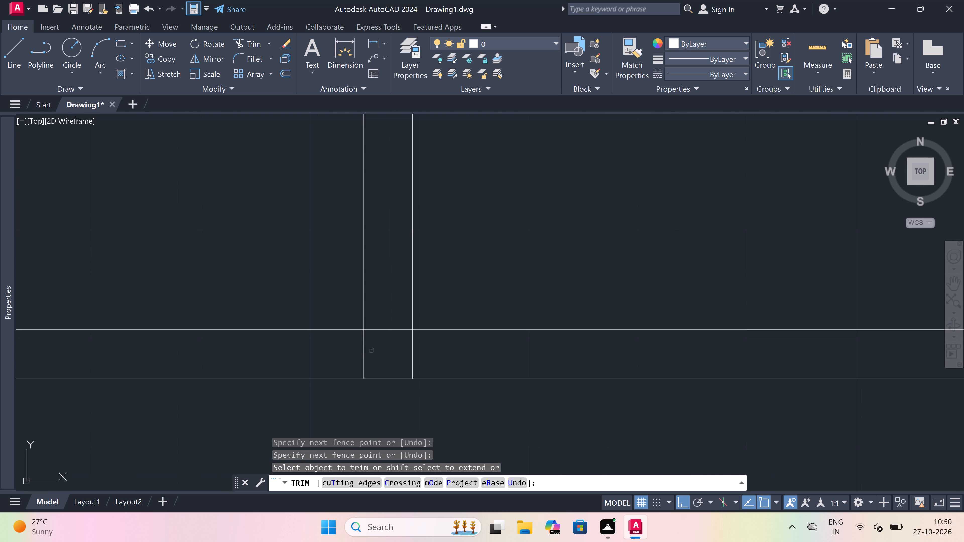
{"action": "left_click_drag", "start_coordinate": [318, 360], "coordinate": [323, 362]}
{"action": "scroll", "coordinate": [654, 364], "scroll_direction": "down", "scroll_amount": 4}
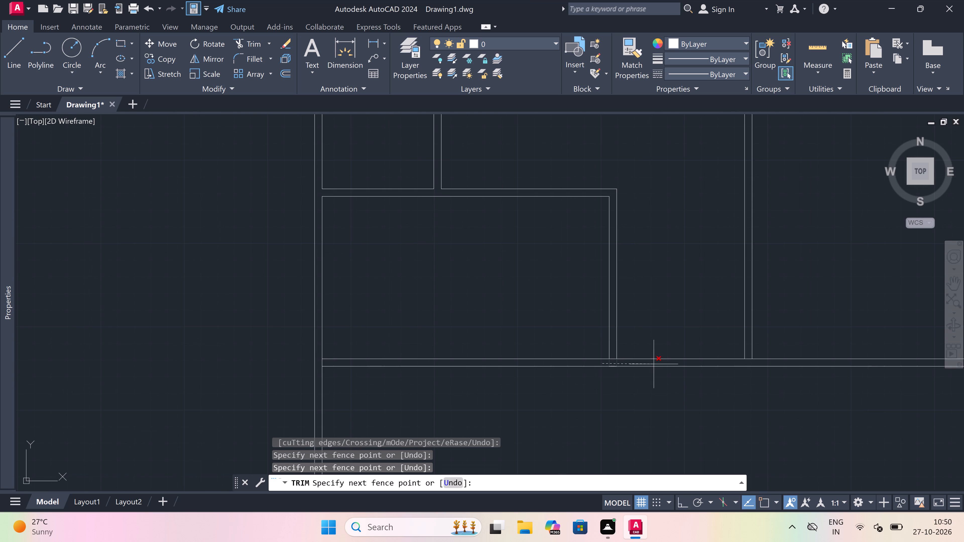
{"action": "scroll", "coordinate": [660, 366], "scroll_direction": "up", "scroll_amount": 2}
{"action": "left_click", "coordinate": [660, 366]}
{"action": "scroll", "coordinate": [563, 341], "scroll_direction": "up", "scroll_amount": 1}
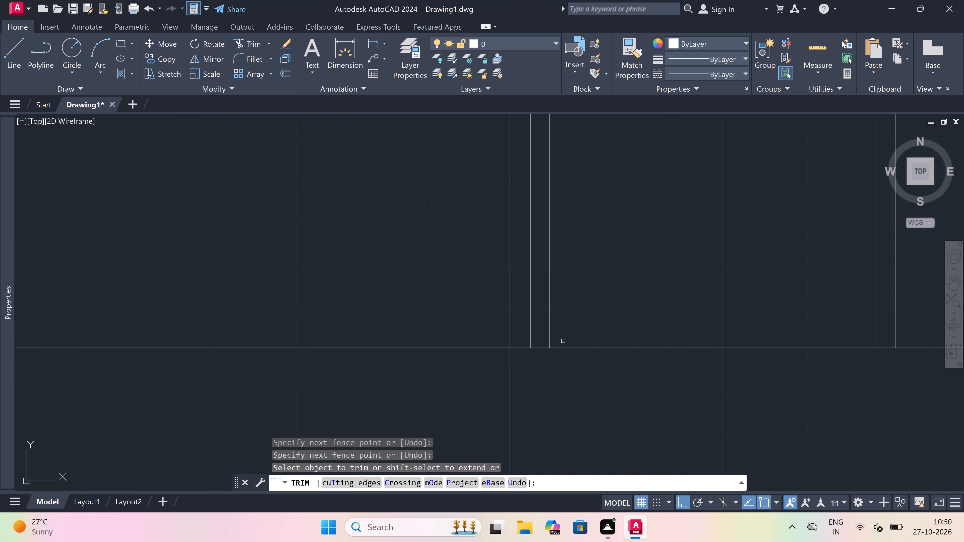
{"action": "scroll", "coordinate": [563, 341], "scroll_direction": "up", "scroll_amount": 1}
{"action": "left_click", "coordinate": [499, 369]}
{"action": "left_click", "coordinate": [499, 328]}
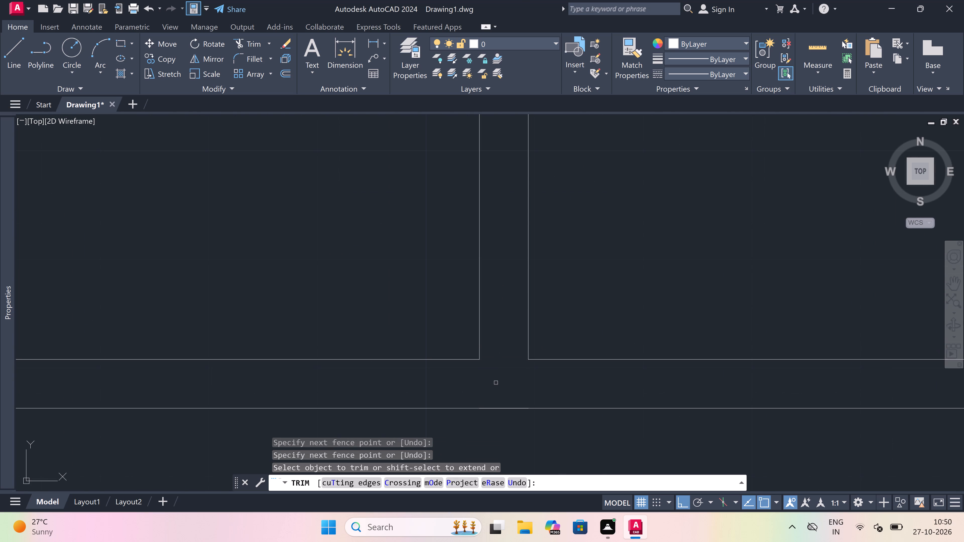
{"action": "key", "text": "Escape"}
Draw a line 6' down from the lower-left room's upper-right inner corner, continuing horizontally to the left outer wall's inner line.
{"action": "scroll", "coordinate": [496, 383], "scroll_direction": "down", "scroll_amount": 4}
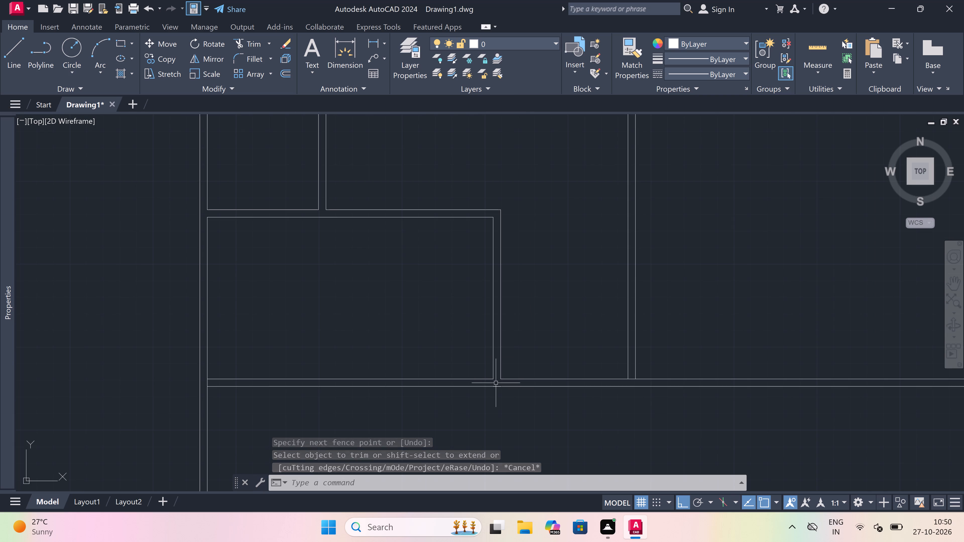
{"action": "scroll", "coordinate": [452, 386], "scroll_direction": "down", "scroll_amount": 4}
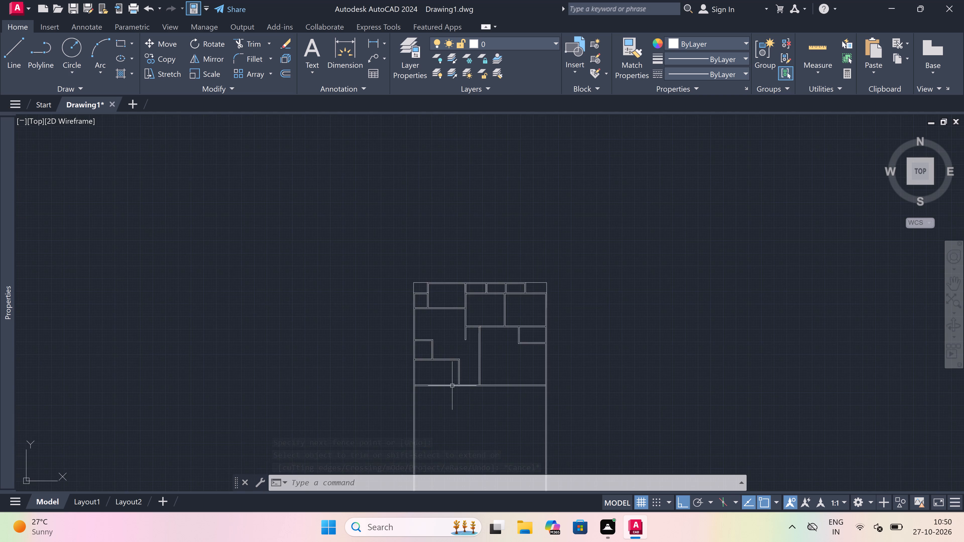
{"action": "scroll", "coordinate": [452, 386], "scroll_direction": "up", "scroll_amount": 1}
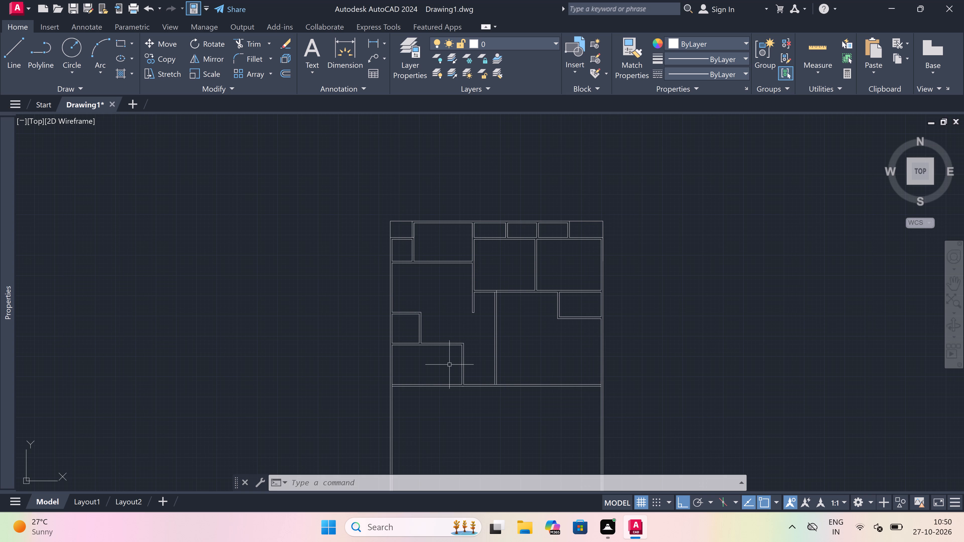
{"action": "scroll", "coordinate": [448, 367], "scroll_direction": "up", "scroll_amount": 2}
{"action": "type", "text": "l"}
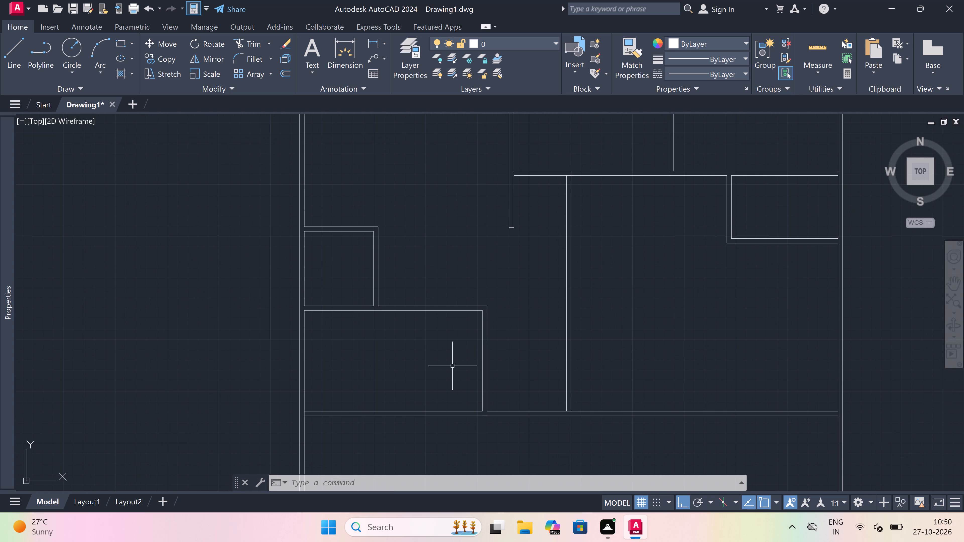
{"action": "key", "text": "space"}
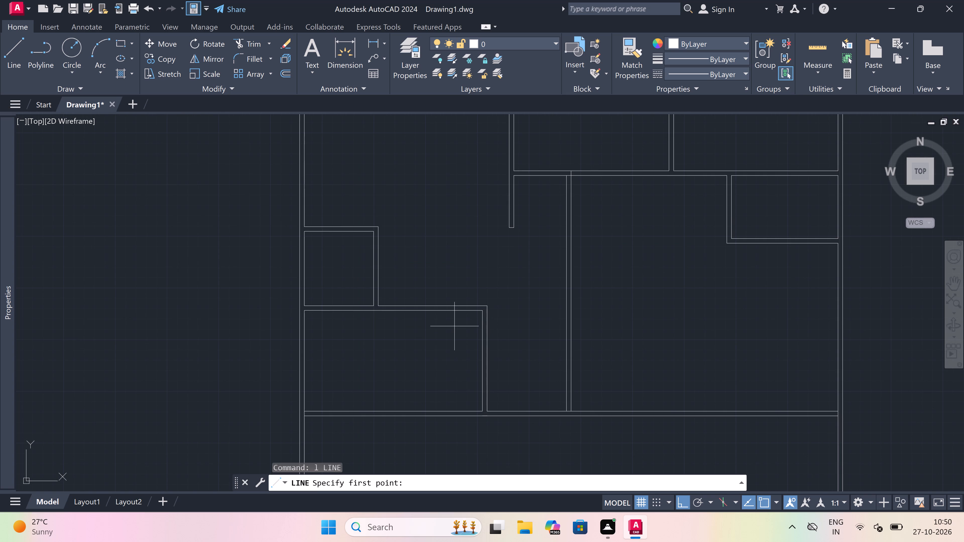
{"action": "scroll", "coordinate": [488, 311], "scroll_direction": "up", "scroll_amount": 1}
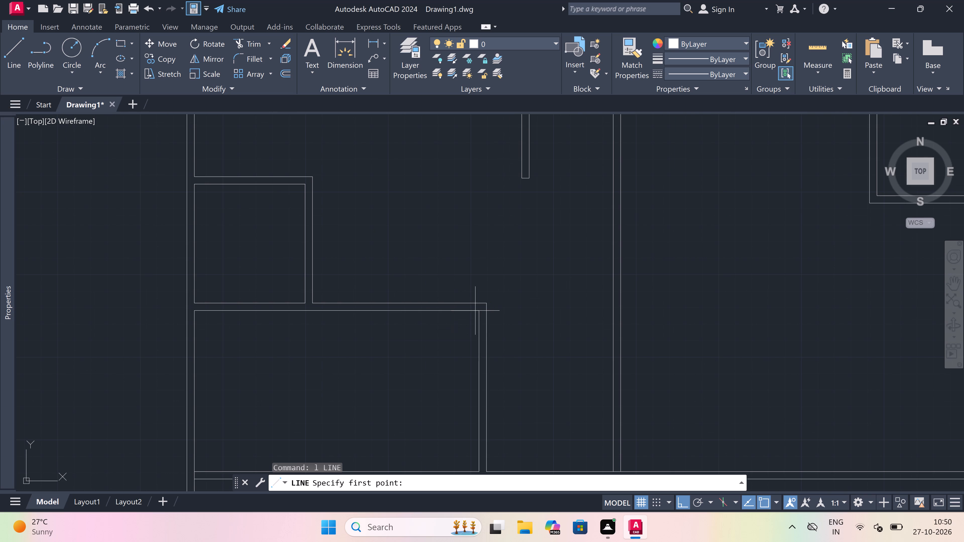
{"action": "left_click_drag", "start_coordinate": [476, 311], "coordinate": [477, 334]}
{"action": "type", "text": "6'"}
{"action": "key", "text": "space"}
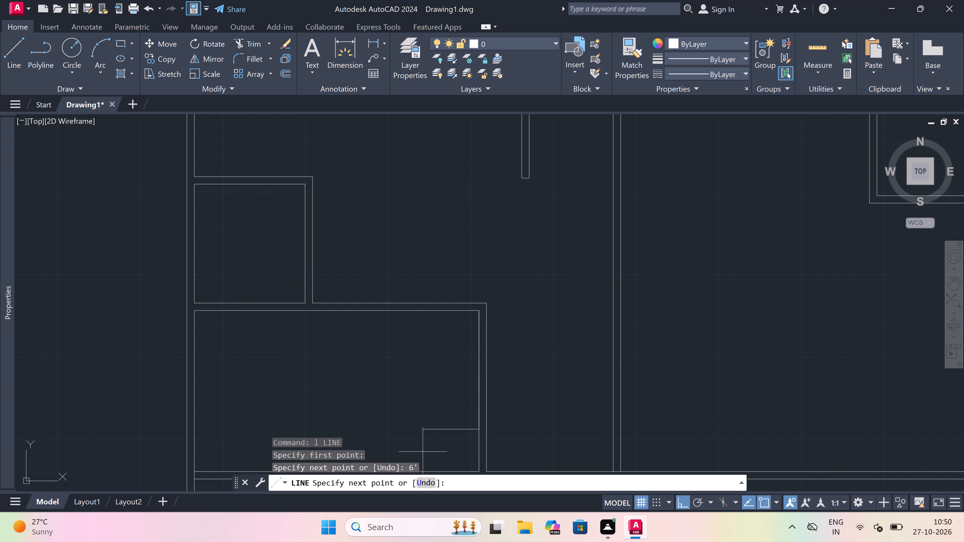
{"action": "left_click", "coordinate": [194, 430]}
Continue the line 4.5" downward along the left outer wall and across the plan to the right outer wall's inner line.
{"action": "scroll", "coordinate": [248, 393], "scroll_direction": "down", "scroll_amount": 2}
{"action": "scroll", "coordinate": [221, 432], "scroll_direction": "up", "scroll_amount": 4}
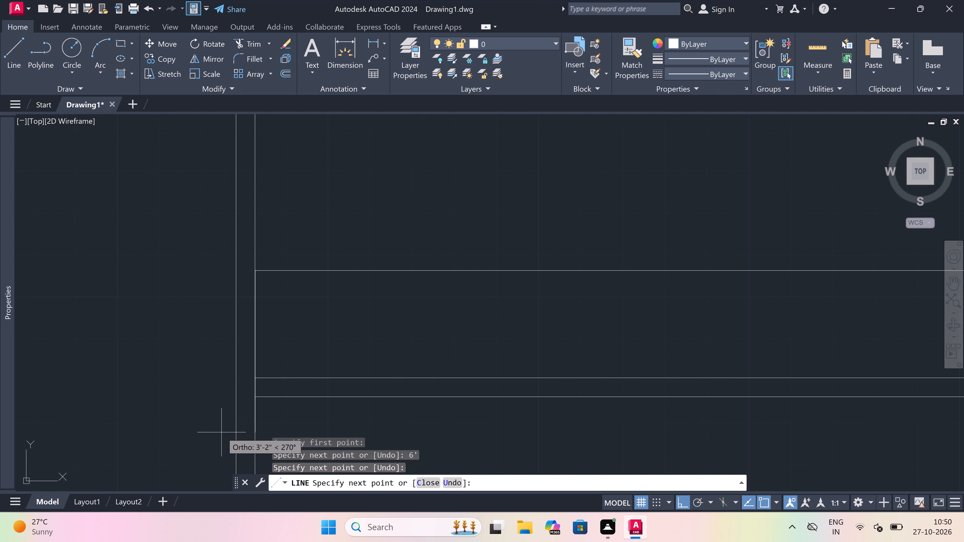
{"action": "type", "text": "4.5\""}
{"action": "key", "text": "space"}
{"action": "scroll", "coordinate": [221, 433], "scroll_direction": "down", "scroll_amount": 4}
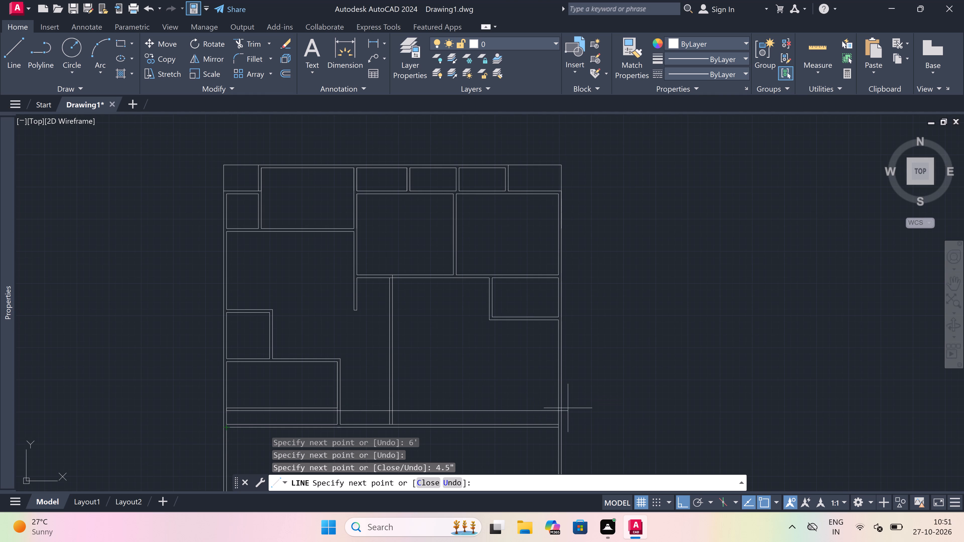
{"action": "scroll", "coordinate": [545, 418], "scroll_direction": "up", "scroll_amount": 3}
{"action": "left_click_drag", "start_coordinate": [603, 392], "coordinate": [604, 357]}
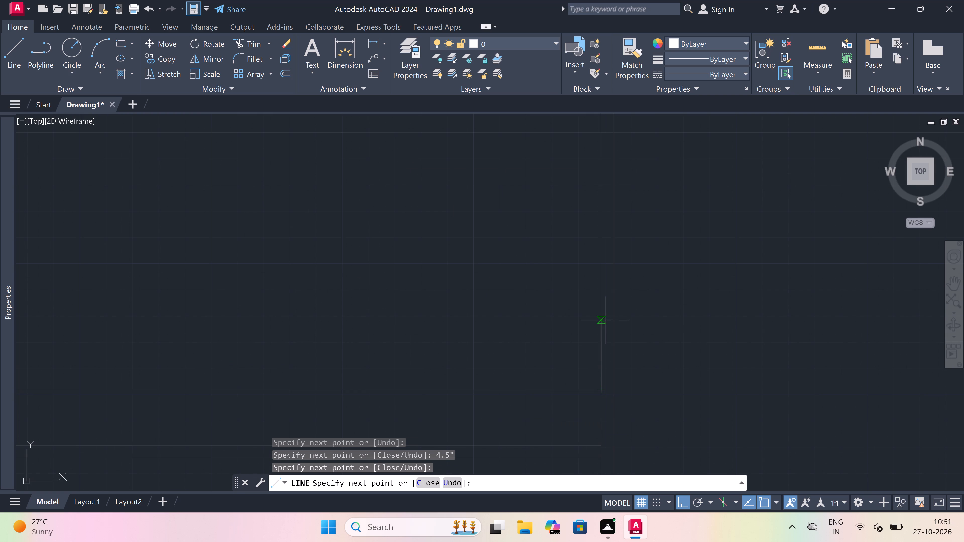
Continue the line 4.5" up the right outer wall and back across the plan to the left outer wall's inner line.
{"action": "type", "text": "4.5\""}
{"action": "key", "text": "space"}
{"action": "scroll", "coordinate": [605, 320], "scroll_direction": "down", "scroll_amount": 4}
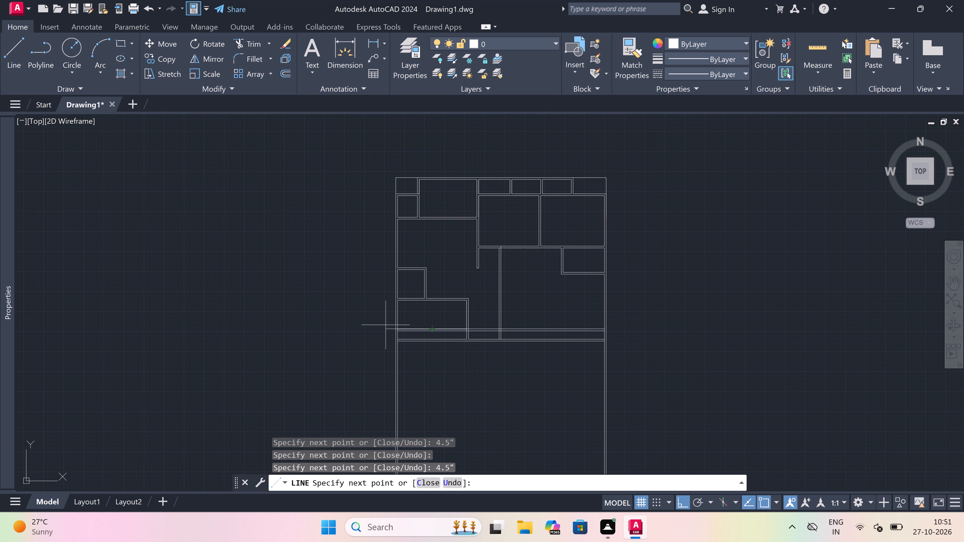
{"action": "scroll", "coordinate": [492, 330], "scroll_direction": "up", "scroll_amount": 2}
{"action": "scroll", "coordinate": [439, 333], "scroll_direction": "up", "scroll_amount": 4}
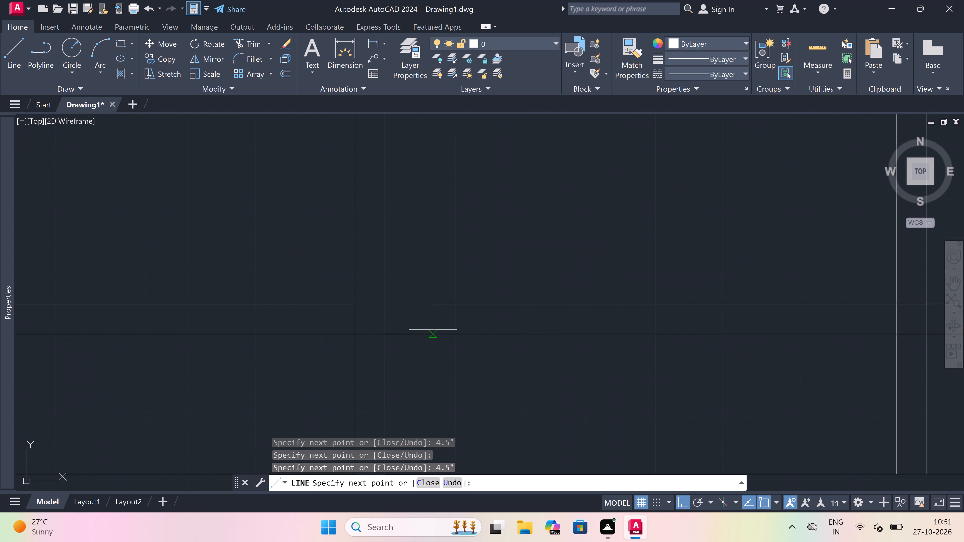
{"action": "left_click", "coordinate": [356, 310]}
{"action": "key", "text": "Escape"}
{"action": "scroll", "coordinate": [356, 309], "scroll_direction": "down", "scroll_amount": 5}
{"action": "scroll", "coordinate": [361, 322], "scroll_direction": "up", "scroll_amount": 2}
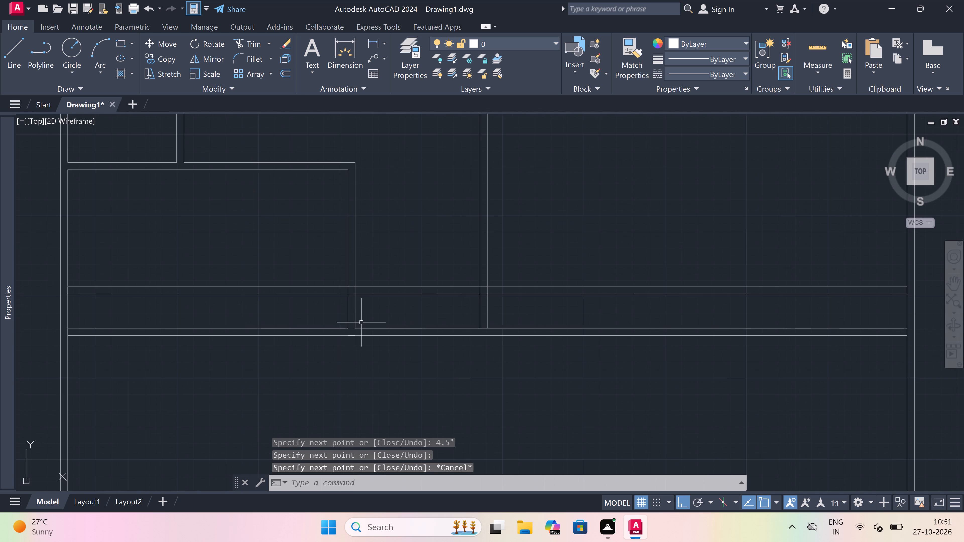
Trim away the old full-width wall below the new horizontal wall, including the partition stubs and the leftover short segment.
{"action": "type", "text": "tr"}
{"action": "key", "text": "space"}
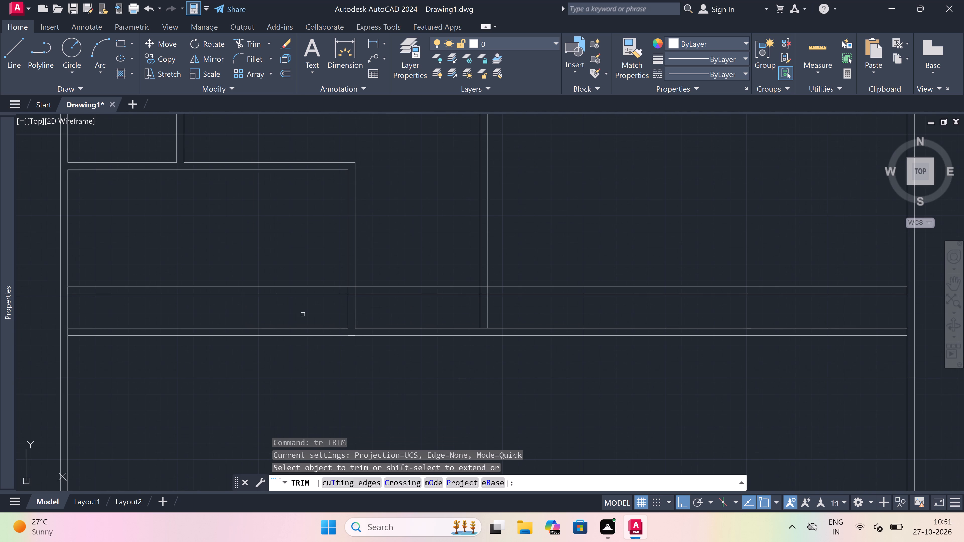
{"action": "left_click", "coordinate": [277, 309]}
{"action": "left_click", "coordinate": [259, 350]}
{"action": "left_click", "coordinate": [251, 321]}
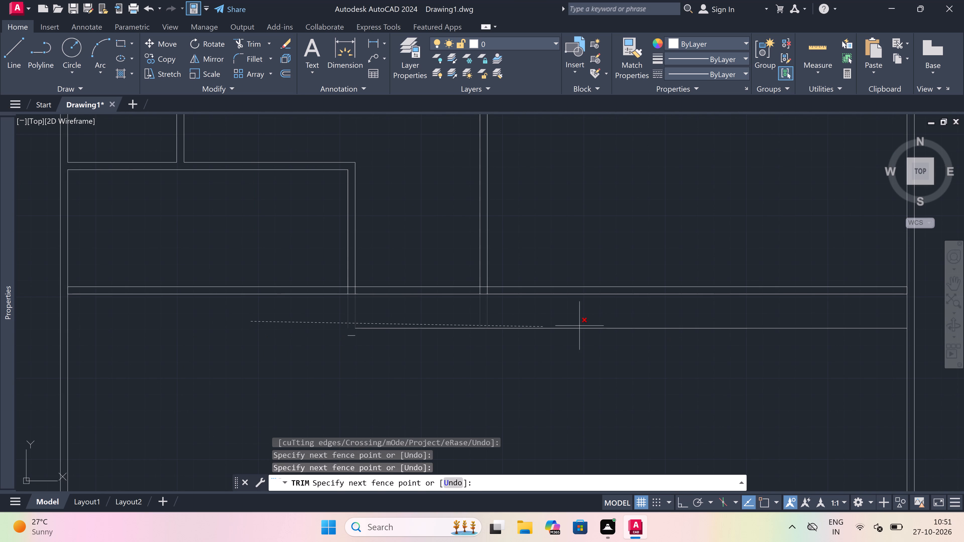
{"action": "left_click", "coordinate": [607, 325]}
{"action": "left_click", "coordinate": [607, 324]}
{"action": "left_click", "coordinate": [605, 345]}
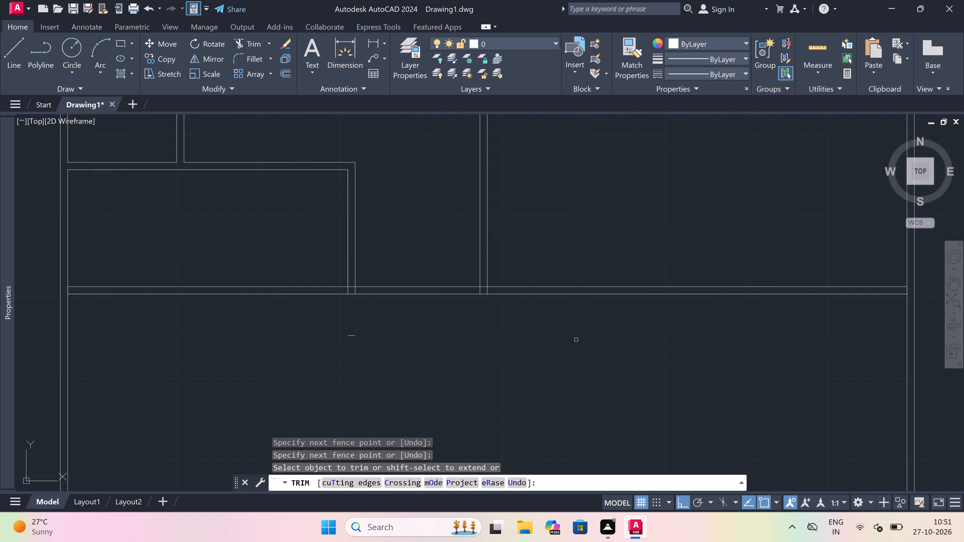
{"action": "scroll", "coordinate": [356, 333], "scroll_direction": "up", "scroll_amount": 1}
{"action": "left_click", "coordinate": [342, 327]}
{"action": "left_click", "coordinate": [351, 349]}
{"action": "scroll", "coordinate": [352, 348], "scroll_direction": "down", "scroll_amount": 5}
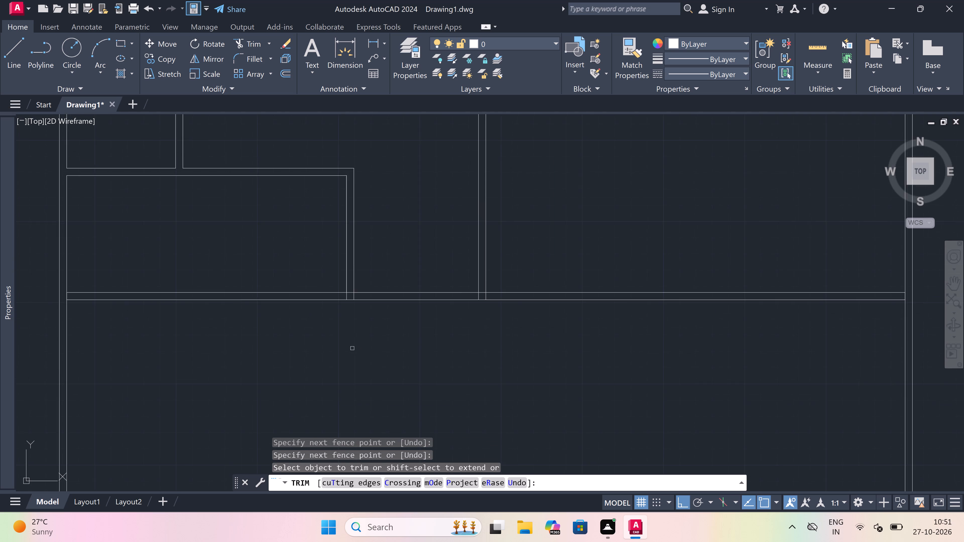
Trim the left outer wall's inner line where the new horizontal wall joins it.
{"action": "scroll", "coordinate": [267, 330], "scroll_direction": "up", "scroll_amount": 2}
{"action": "scroll", "coordinate": [308, 345], "scroll_direction": "up", "scroll_amount": 2}
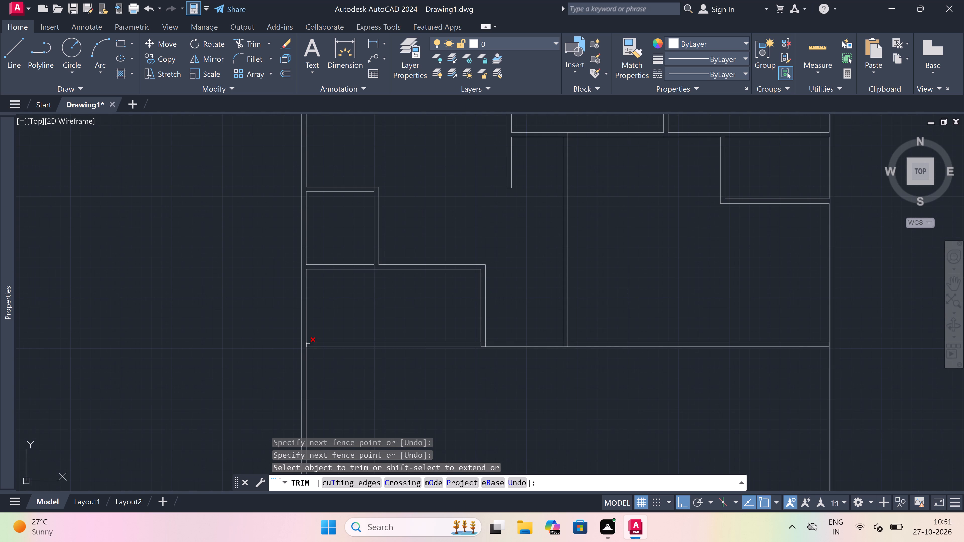
{"action": "left_click", "coordinate": [303, 343]}
{"action": "left_click", "coordinate": [303, 343]}
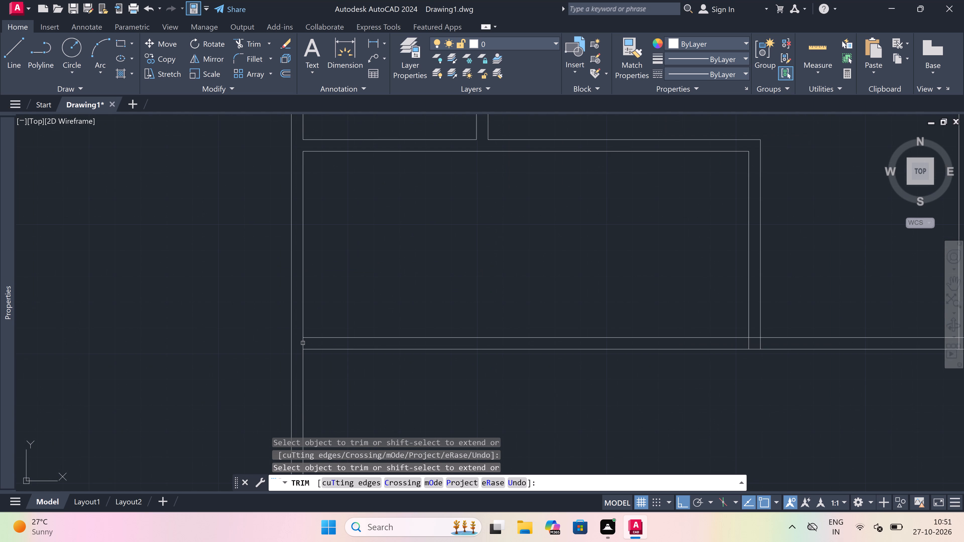
{"action": "left_click", "coordinate": [303, 343]}
Trim the overlapping lines where the two vertical partitions meet the new full-width horizontal wall.
{"action": "scroll", "coordinate": [303, 343], "scroll_direction": "down", "scroll_amount": 1}
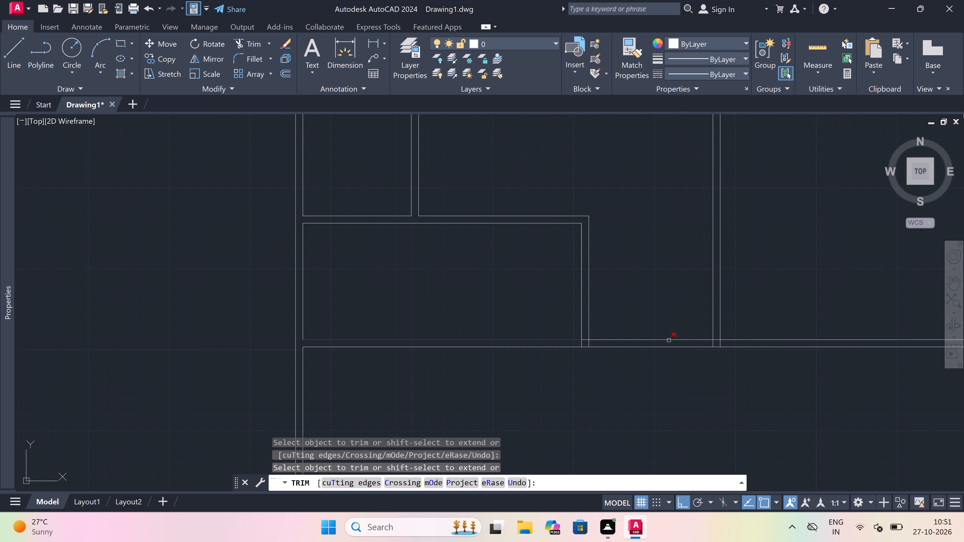
{"action": "scroll", "coordinate": [752, 341], "scroll_direction": "up", "scroll_amount": 2}
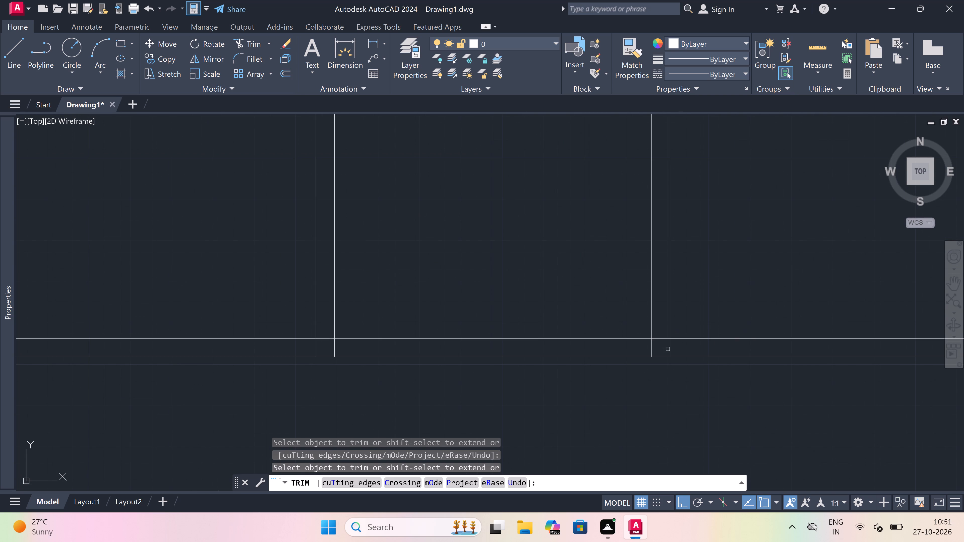
{"action": "left_click_drag", "start_coordinate": [683, 349], "coordinate": [680, 349]}
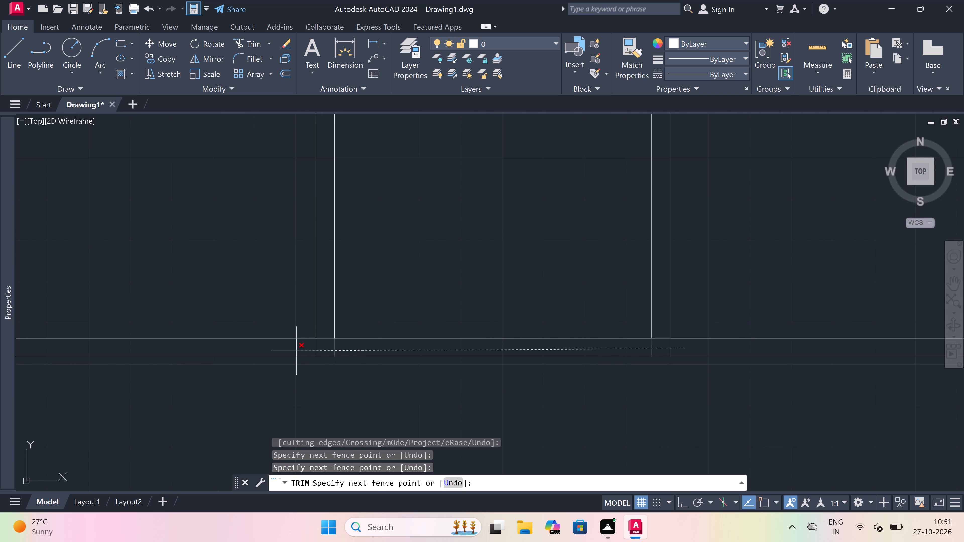
{"action": "left_click", "coordinate": [296, 350]}
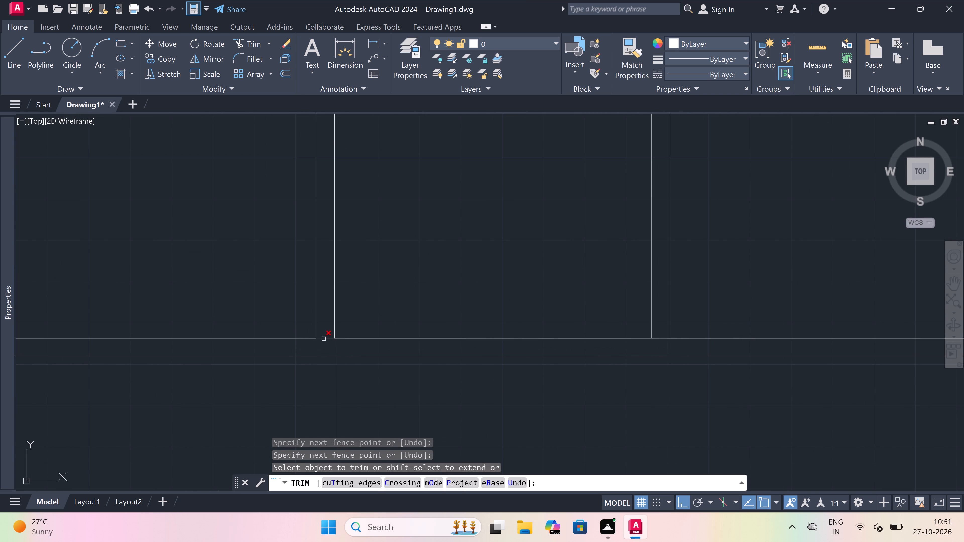
{"action": "left_click", "coordinate": [323, 338]}
{"action": "scroll", "coordinate": [323, 338], "scroll_direction": "down", "scroll_amount": 1}
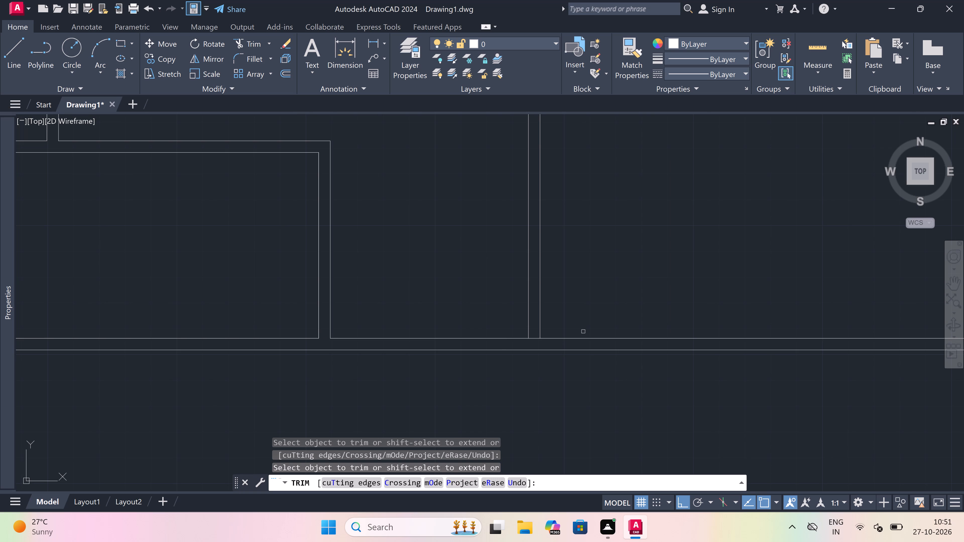
{"action": "scroll", "coordinate": [525, 334], "scroll_direction": "up", "scroll_amount": 1}
{"action": "left_click", "coordinate": [536, 341]}
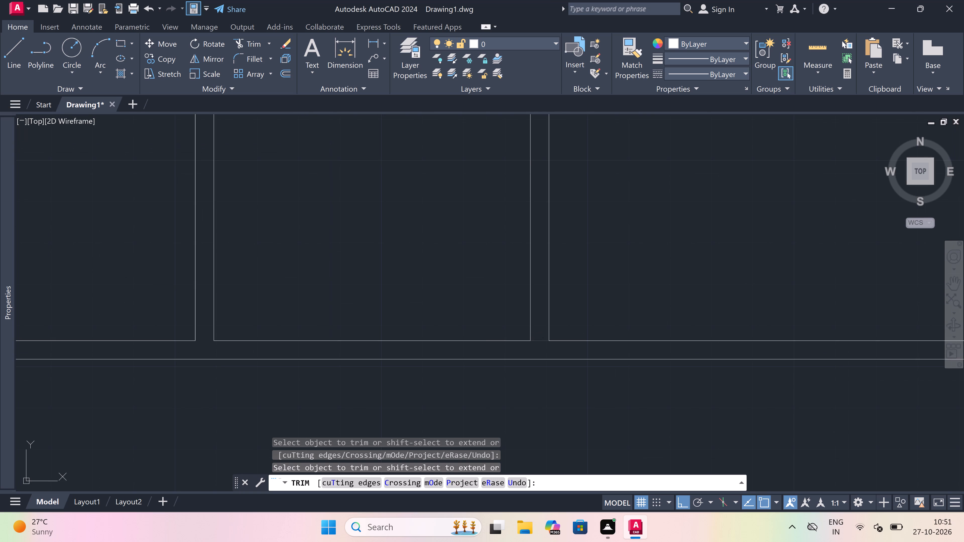
{"action": "key", "text": "Escape"}
Trim the overlapping lines where the upper end of the long central partition meets the horizontal wall above.
{"action": "scroll", "coordinate": [418, 343], "scroll_direction": "down", "scroll_amount": 5}
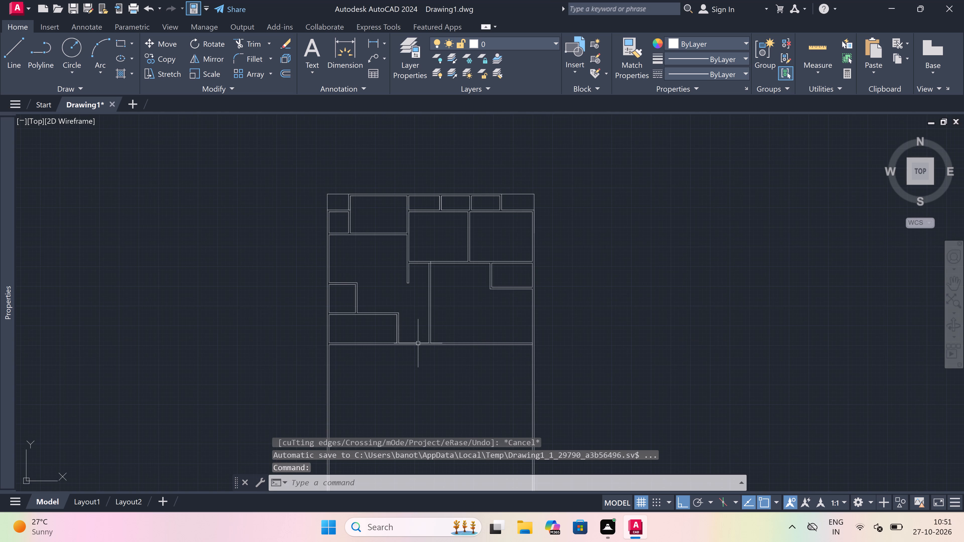
{"action": "scroll", "coordinate": [418, 343], "scroll_direction": "up", "scroll_amount": 2}
{"action": "scroll", "coordinate": [418, 343], "scroll_direction": "down", "scroll_amount": 2}
{"action": "scroll", "coordinate": [444, 330], "scroll_direction": "up", "scroll_amount": 2}
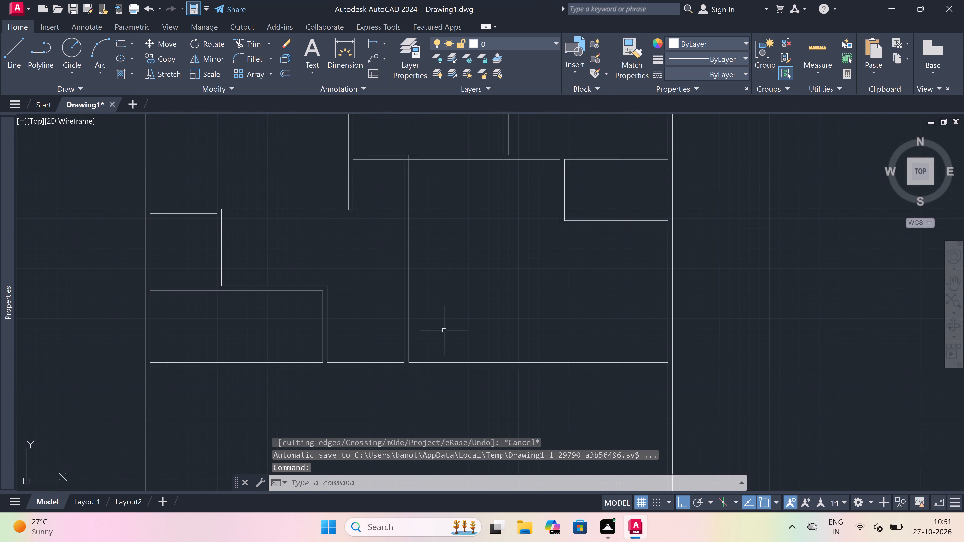
{"action": "scroll", "coordinate": [444, 330], "scroll_direction": "down", "scroll_amount": 1}
{"action": "key", "text": "space"}
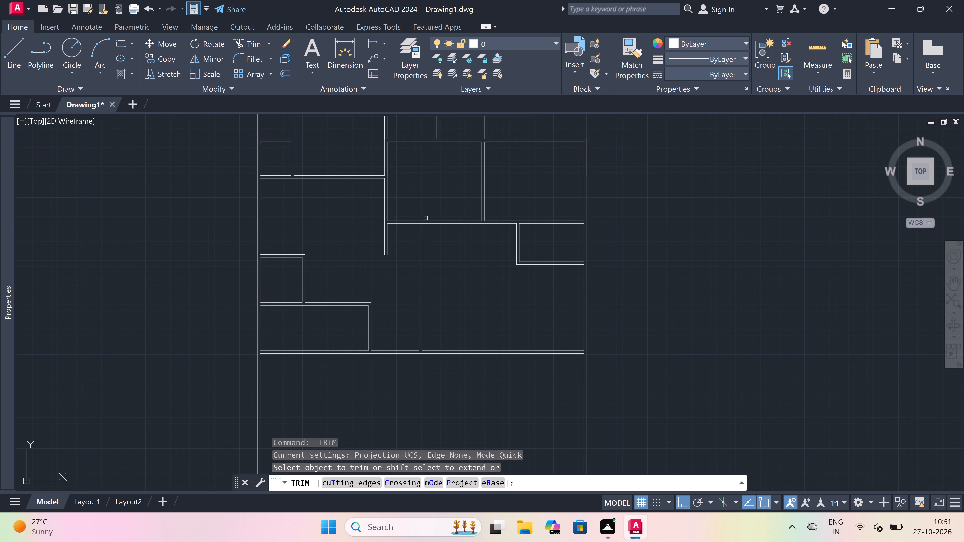
{"action": "scroll", "coordinate": [423, 218], "scroll_direction": "up", "scroll_amount": 4}
{"action": "scroll", "coordinate": [405, 247], "scroll_direction": "up", "scroll_amount": 2}
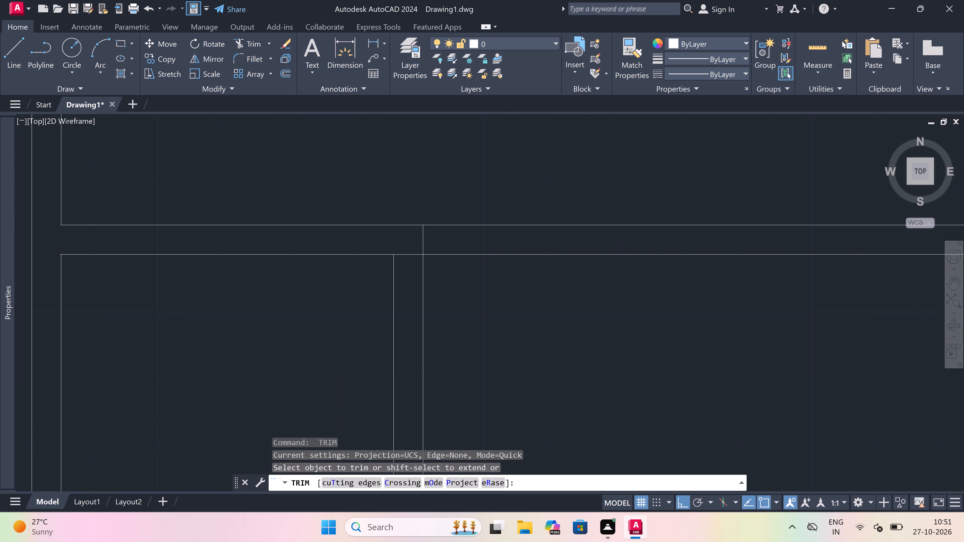
{"action": "left_click", "coordinate": [411, 246]}
{"action": "left_click", "coordinate": [403, 297]}
{"action": "left_click", "coordinate": [410, 231]}
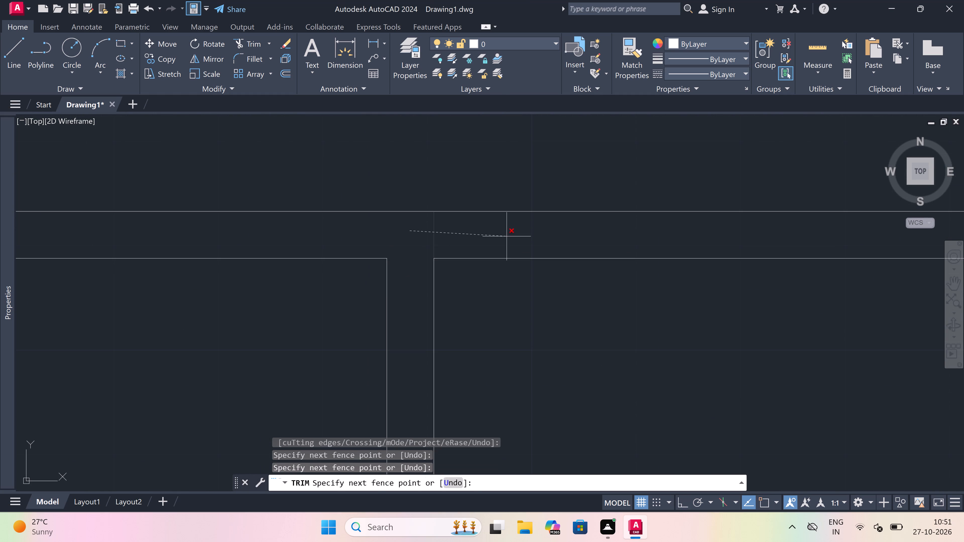
{"action": "left_click", "coordinate": [507, 236]}
{"action": "scroll", "coordinate": [434, 239], "scroll_direction": "down", "scroll_amount": 7}
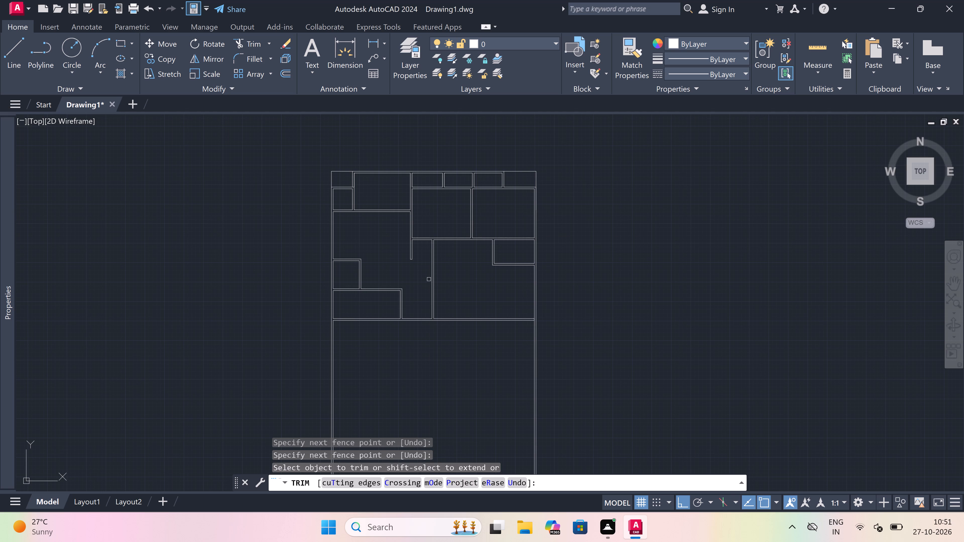
{"action": "key", "text": "Escape"}
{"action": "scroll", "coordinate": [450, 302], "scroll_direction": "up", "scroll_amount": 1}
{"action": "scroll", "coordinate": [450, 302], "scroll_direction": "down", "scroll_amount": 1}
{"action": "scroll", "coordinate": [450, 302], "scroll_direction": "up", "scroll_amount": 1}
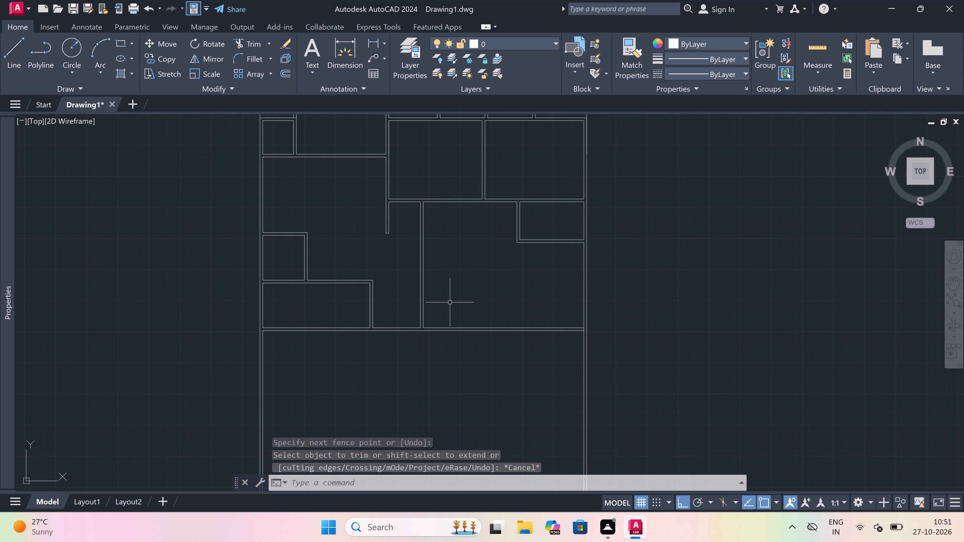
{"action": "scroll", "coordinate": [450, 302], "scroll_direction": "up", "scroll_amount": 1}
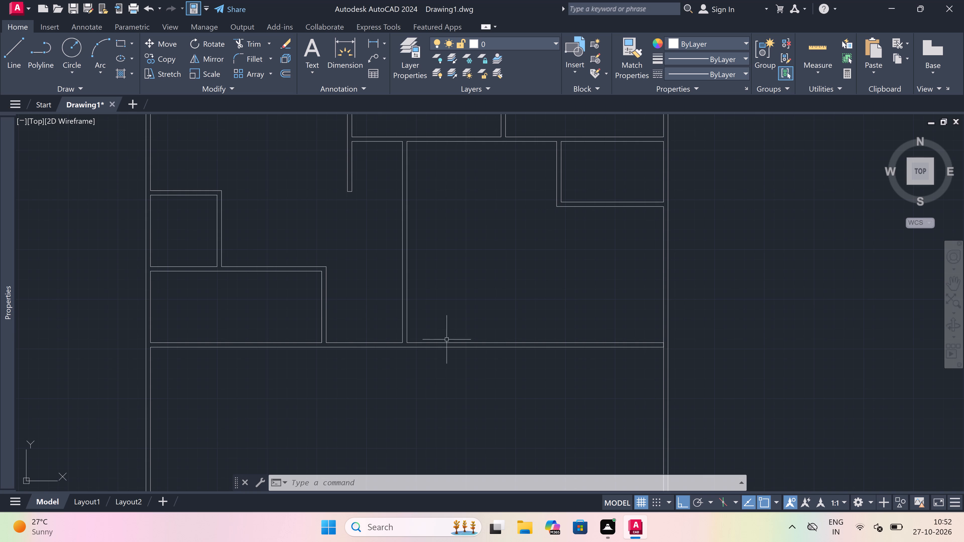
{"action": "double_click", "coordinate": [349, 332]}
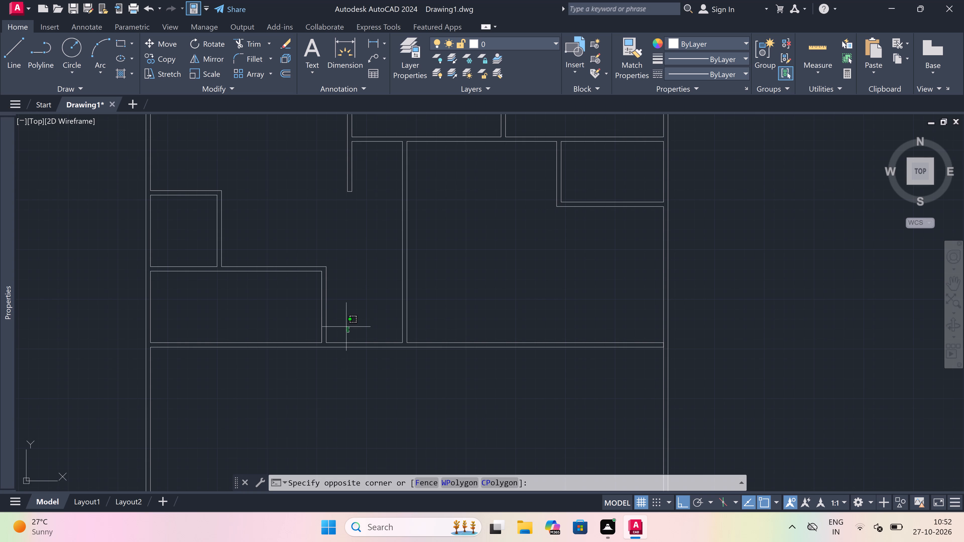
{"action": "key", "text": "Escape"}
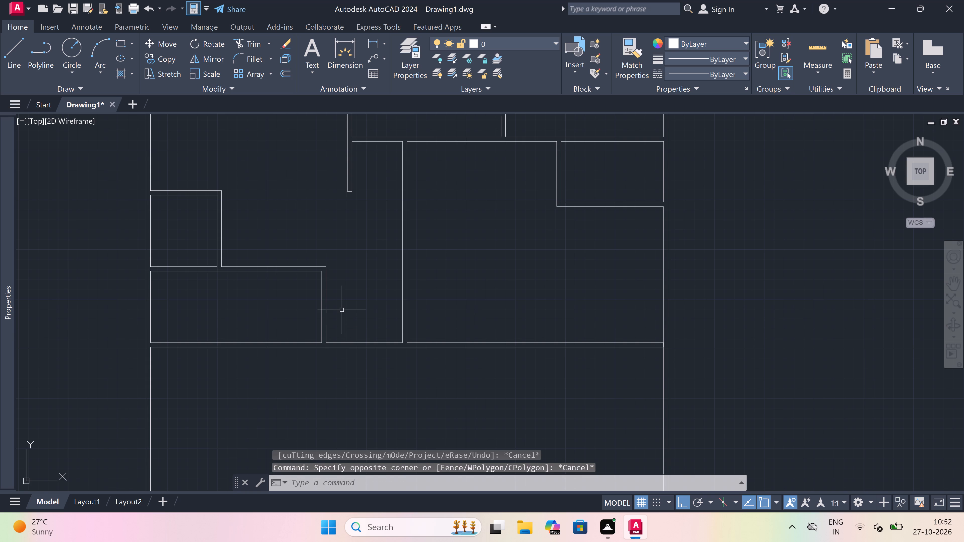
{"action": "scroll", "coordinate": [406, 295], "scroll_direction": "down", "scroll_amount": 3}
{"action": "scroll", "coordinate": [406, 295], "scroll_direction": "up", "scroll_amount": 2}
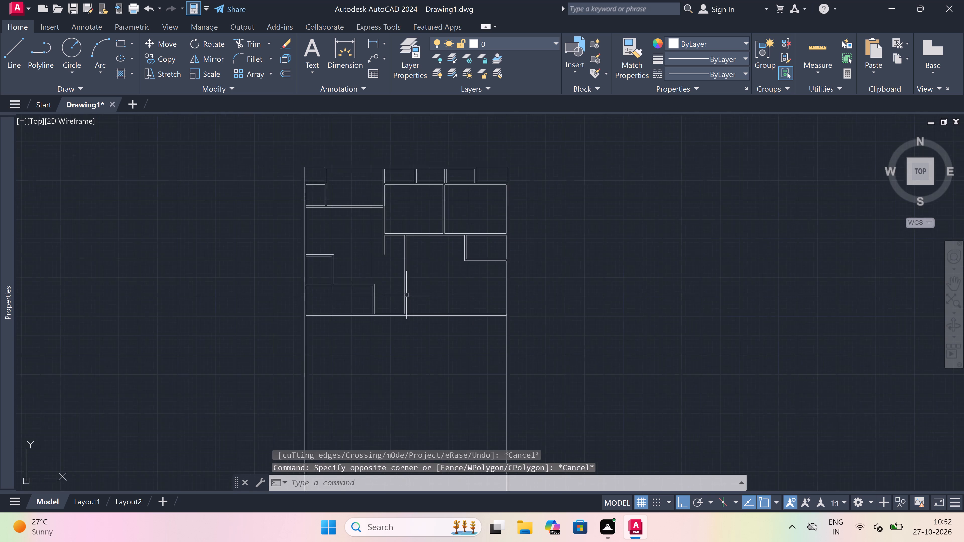
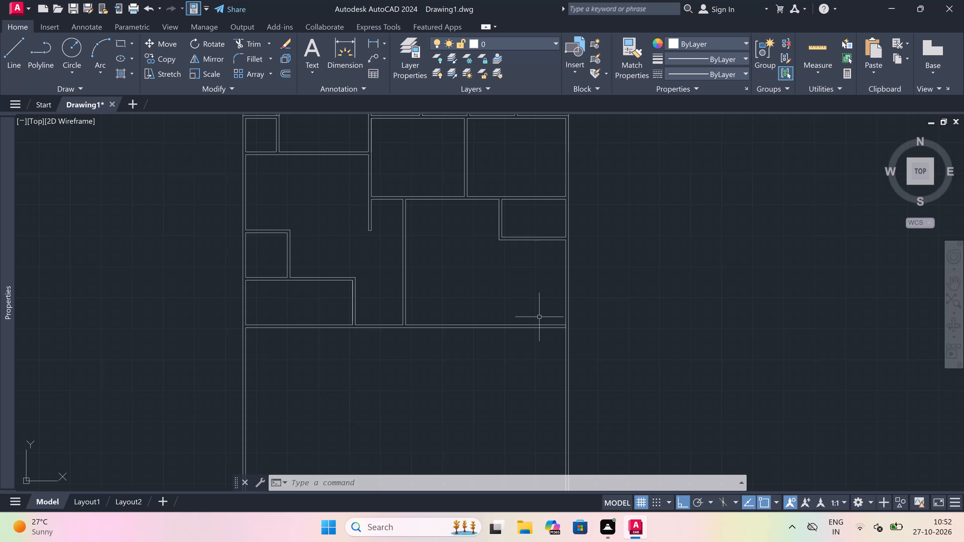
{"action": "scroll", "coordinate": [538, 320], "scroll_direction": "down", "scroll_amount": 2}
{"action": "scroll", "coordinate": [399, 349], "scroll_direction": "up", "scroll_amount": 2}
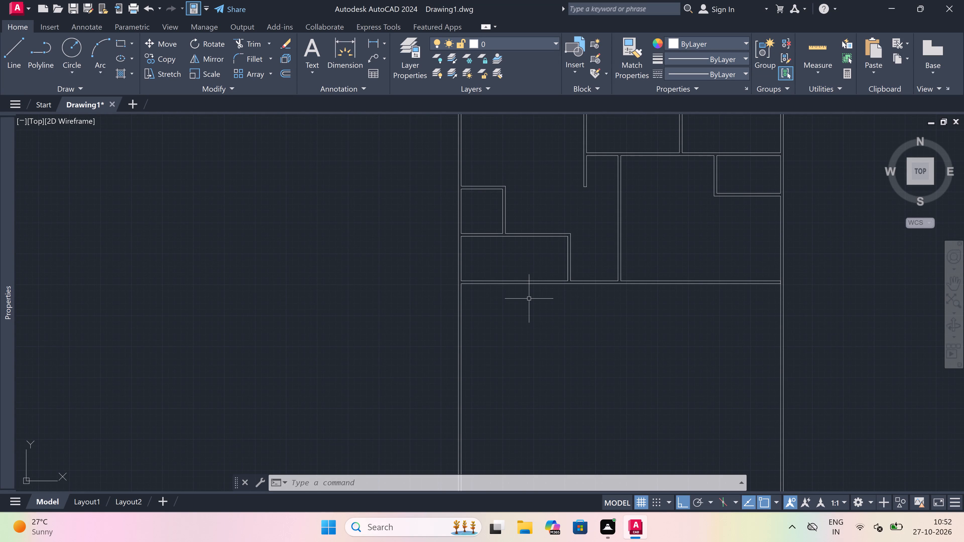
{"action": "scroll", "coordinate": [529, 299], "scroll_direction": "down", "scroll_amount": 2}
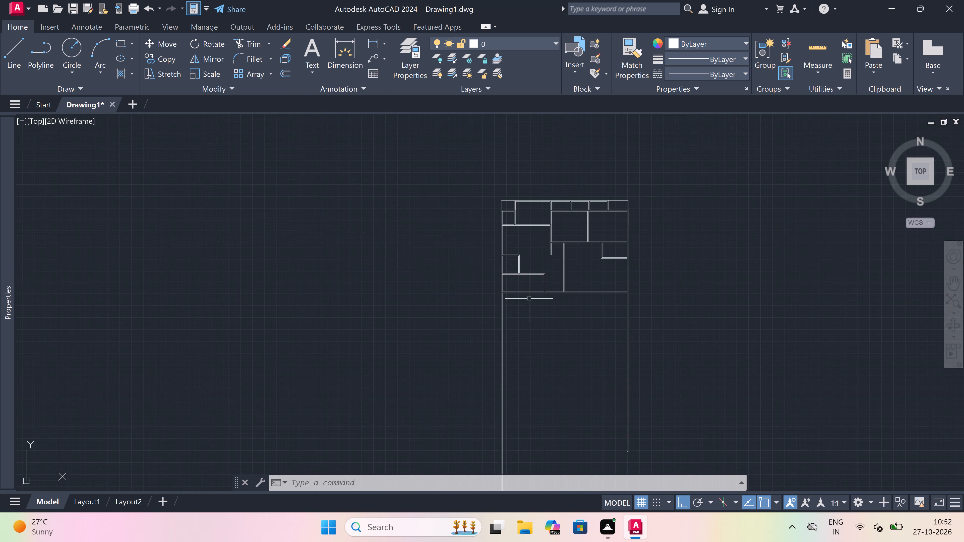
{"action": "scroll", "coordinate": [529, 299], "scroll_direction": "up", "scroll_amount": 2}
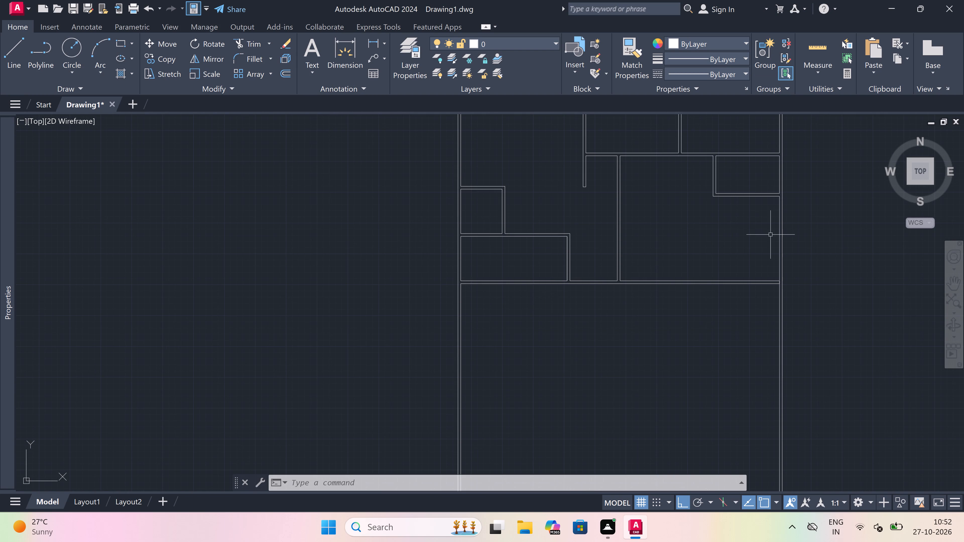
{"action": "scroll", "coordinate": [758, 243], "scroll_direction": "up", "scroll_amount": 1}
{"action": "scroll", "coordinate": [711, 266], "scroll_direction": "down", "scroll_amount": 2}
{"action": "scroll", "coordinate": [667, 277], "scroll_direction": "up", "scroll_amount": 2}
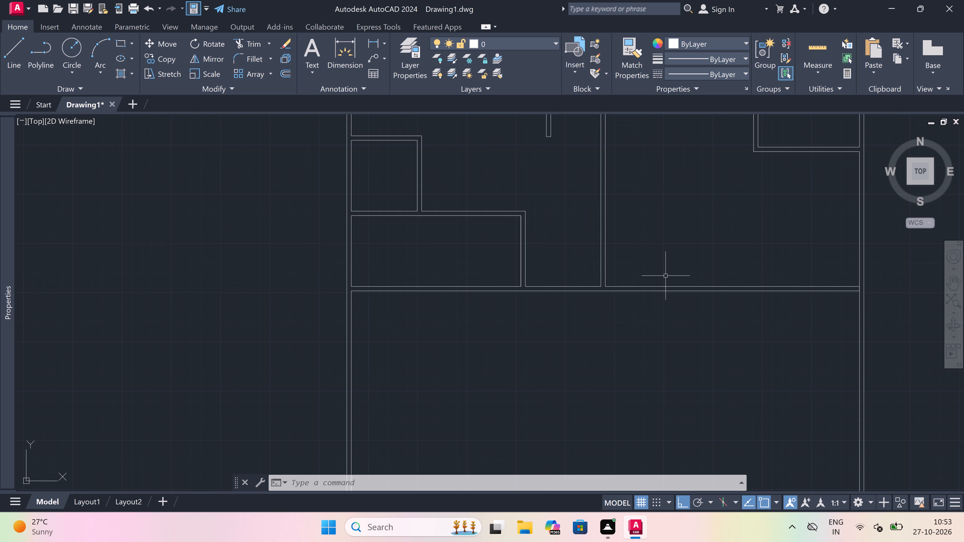
Offset the lower line of the full-width horizontal wall 13' downward.
{"action": "type", "text": "o"}
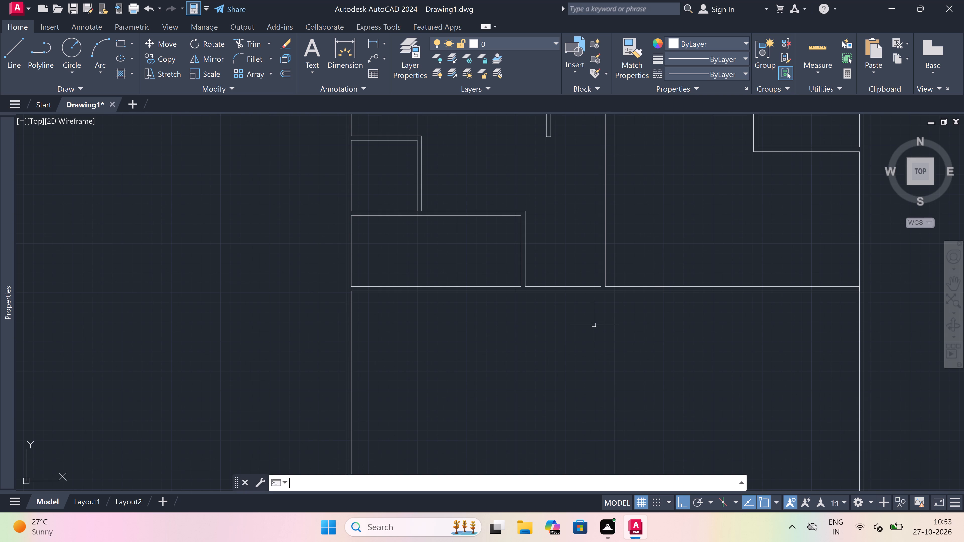
{"action": "key", "text": "space"}
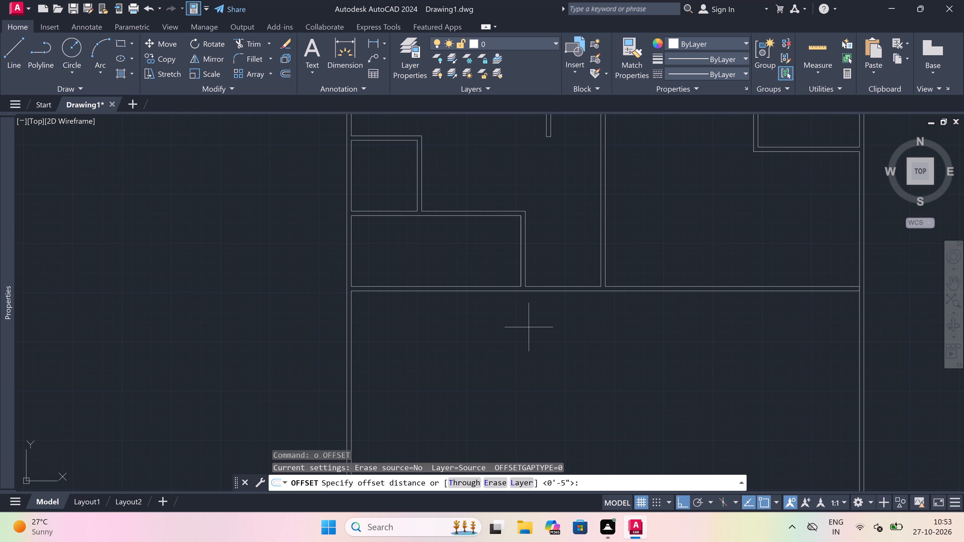
{"action": "scroll", "coordinate": [527, 328], "scroll_direction": "up", "scroll_amount": 1}
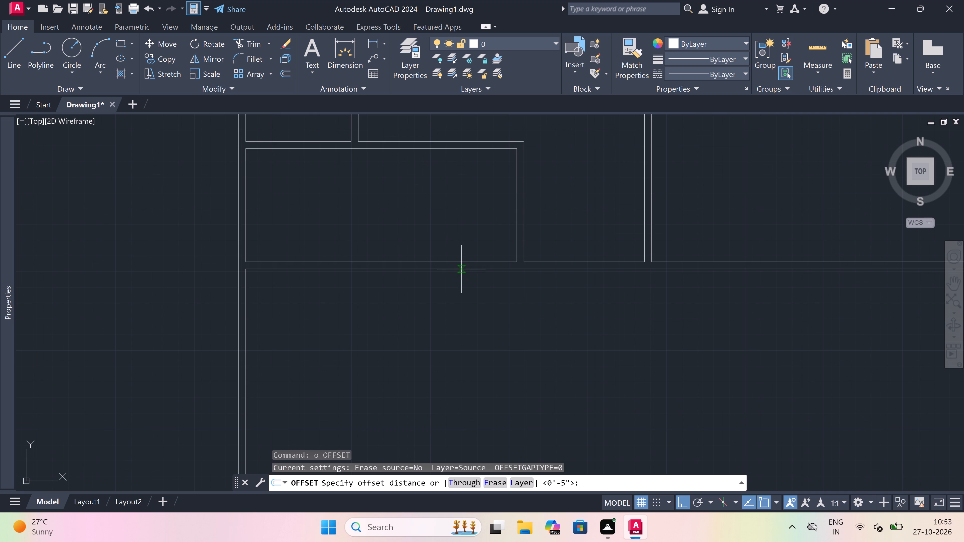
{"action": "left_click", "coordinate": [461, 269]}
{"action": "scroll", "coordinate": [461, 269], "scroll_direction": "down", "scroll_amount": 2}
{"action": "scroll", "coordinate": [448, 350], "scroll_direction": "up", "scroll_amount": 2}
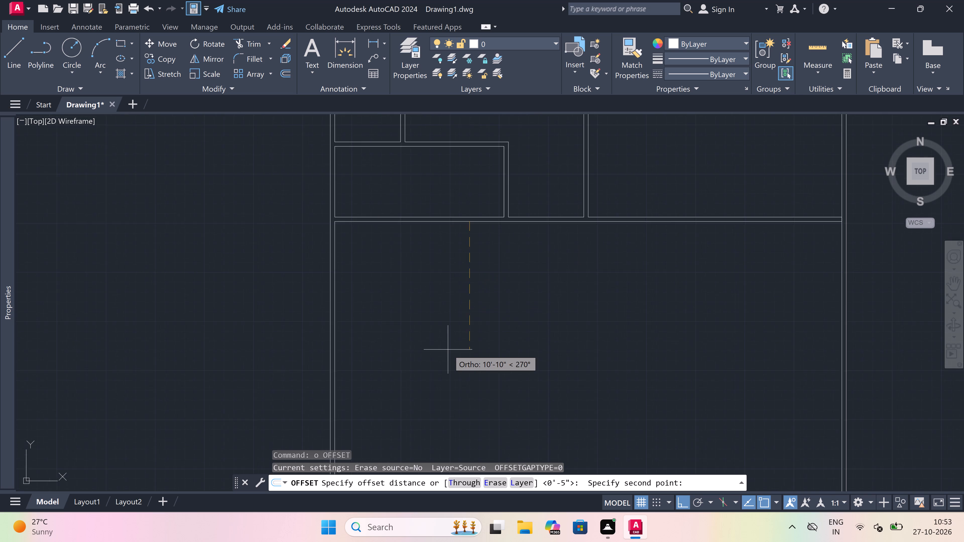
{"action": "type", "text": "13'"}
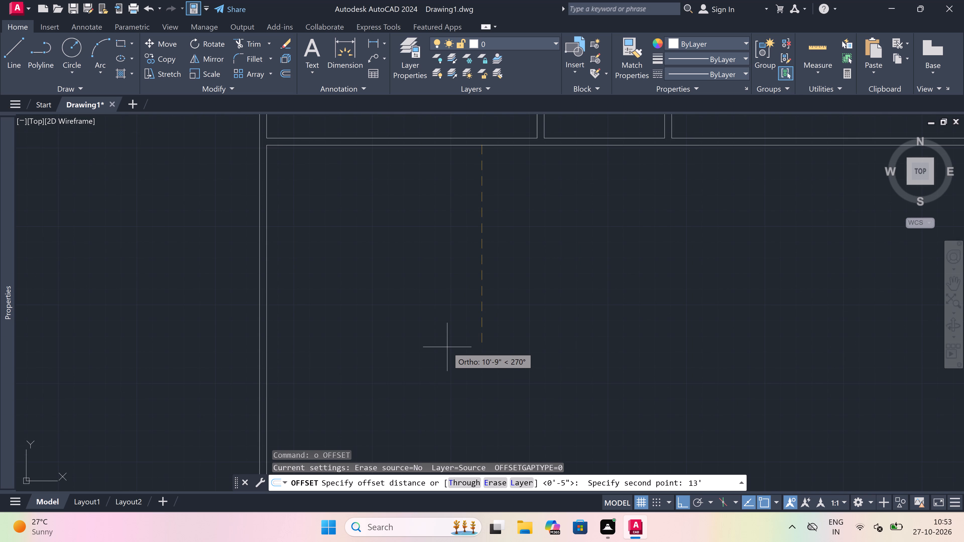
{"action": "key", "text": "space"}
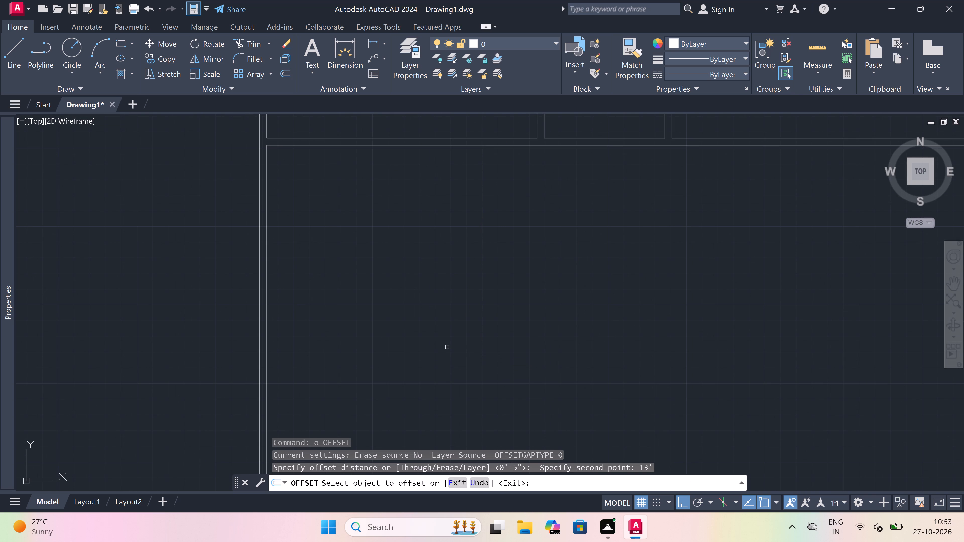
{"action": "scroll", "coordinate": [496, 256], "scroll_direction": "down", "scroll_amount": 2}
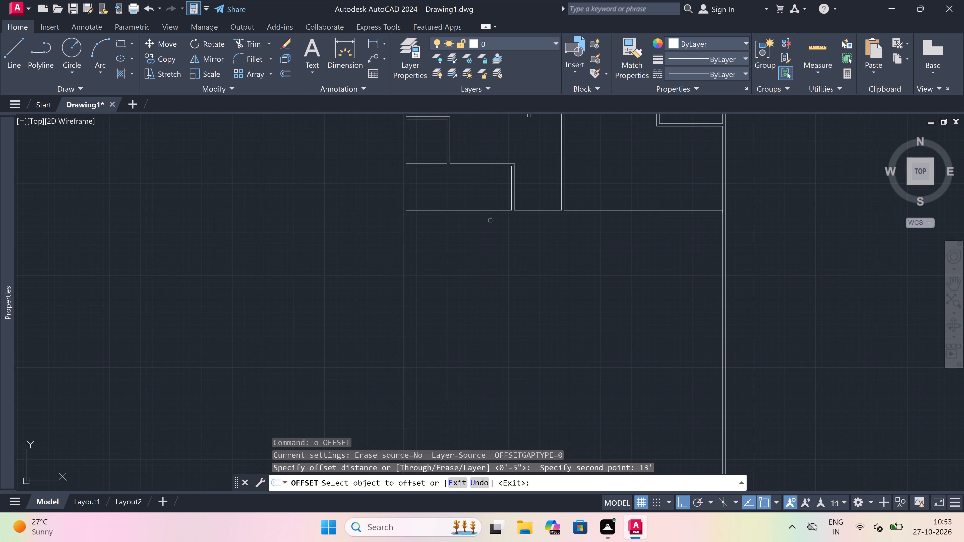
{"action": "left_click_drag", "start_coordinate": [485, 214], "coordinate": [485, 225]}
{"action": "left_click", "coordinate": [477, 264]}
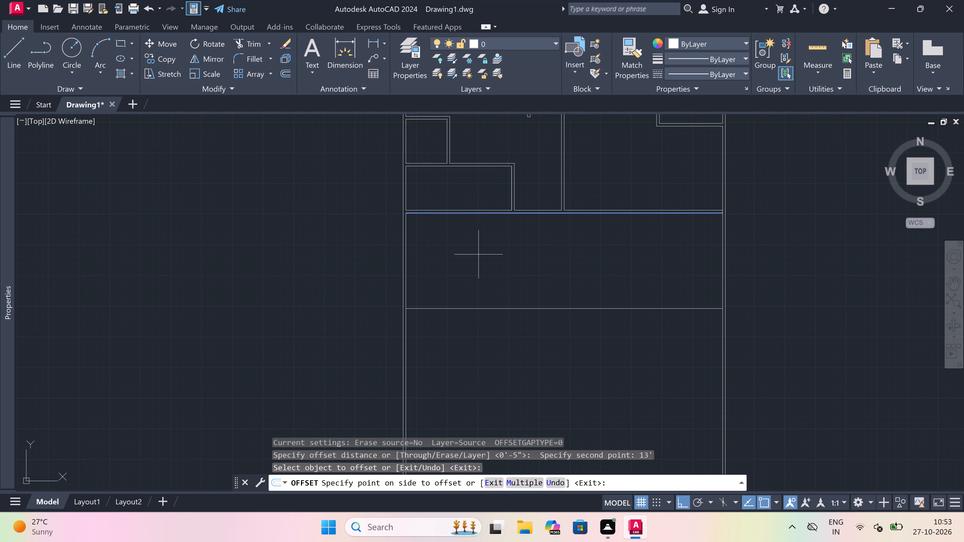
{"action": "key", "text": "Escape"}
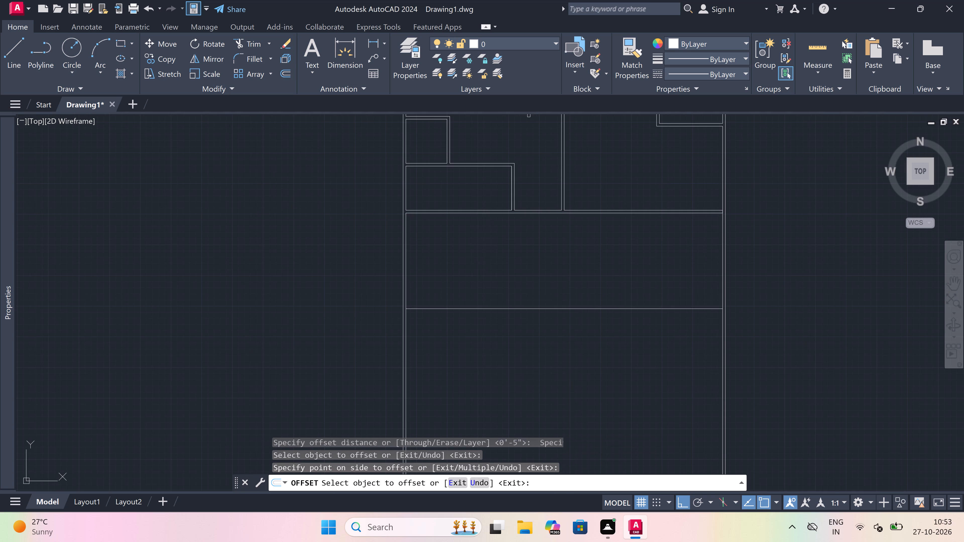
Offset the new full-width line 4.5" downward to form the bottom wall's thickness.
{"action": "key", "text": "space"}
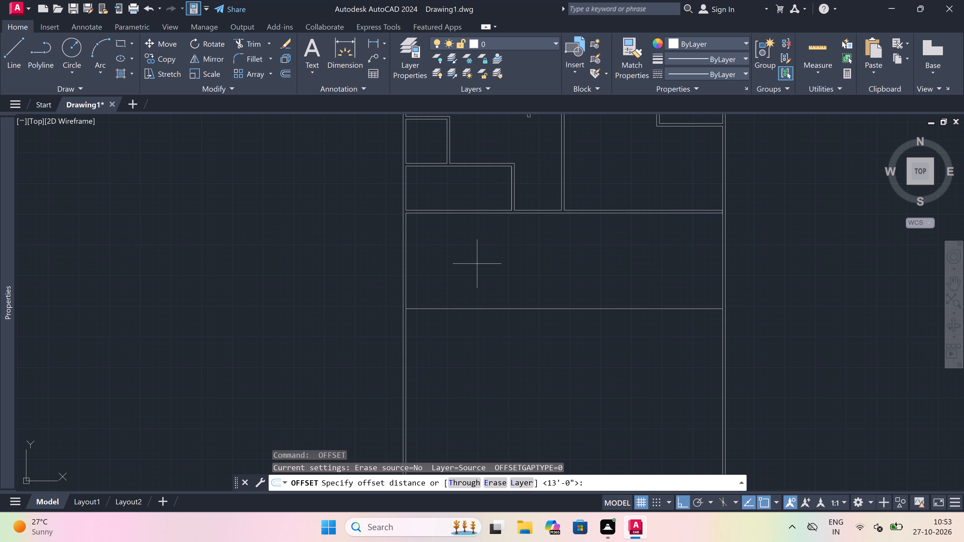
{"action": "scroll", "coordinate": [476, 260], "scroll_direction": "down", "scroll_amount": 1}
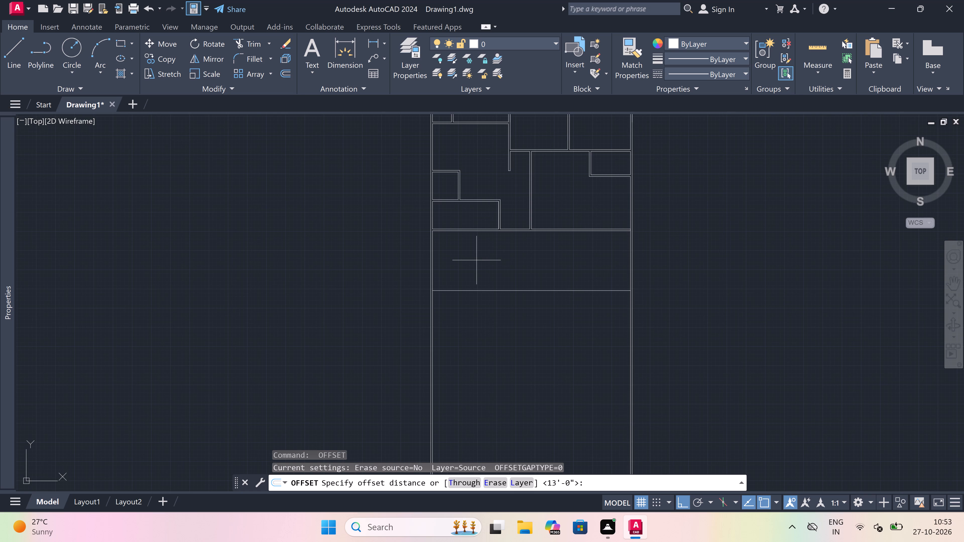
{"action": "scroll", "coordinate": [490, 304], "scroll_direction": "up", "scroll_amount": 1}
{"action": "left_click_drag", "start_coordinate": [493, 282], "coordinate": [493, 294]}
{"action": "type", "text": "4."}
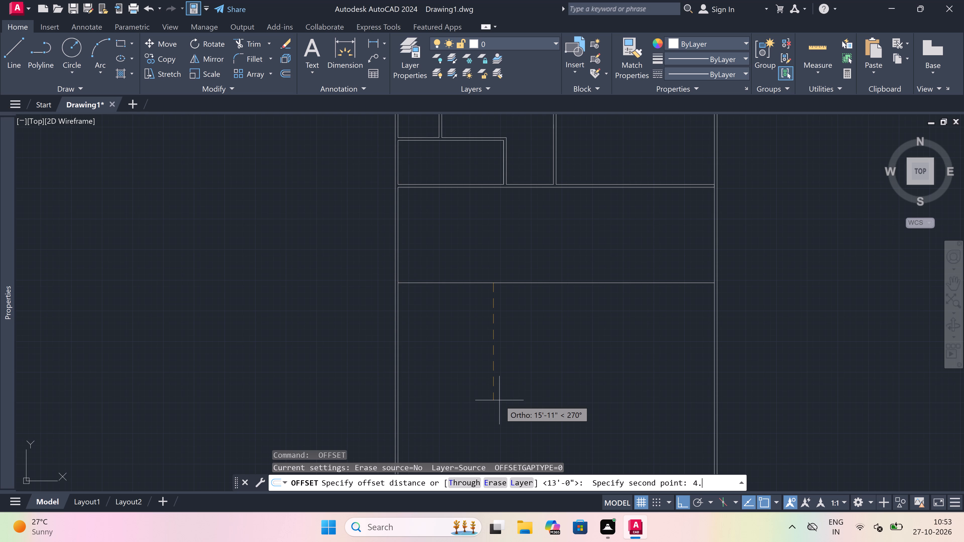
{"action": "key", "text": "5"}
{"action": "type", "text": "\""}
{"action": "key", "text": "space"}
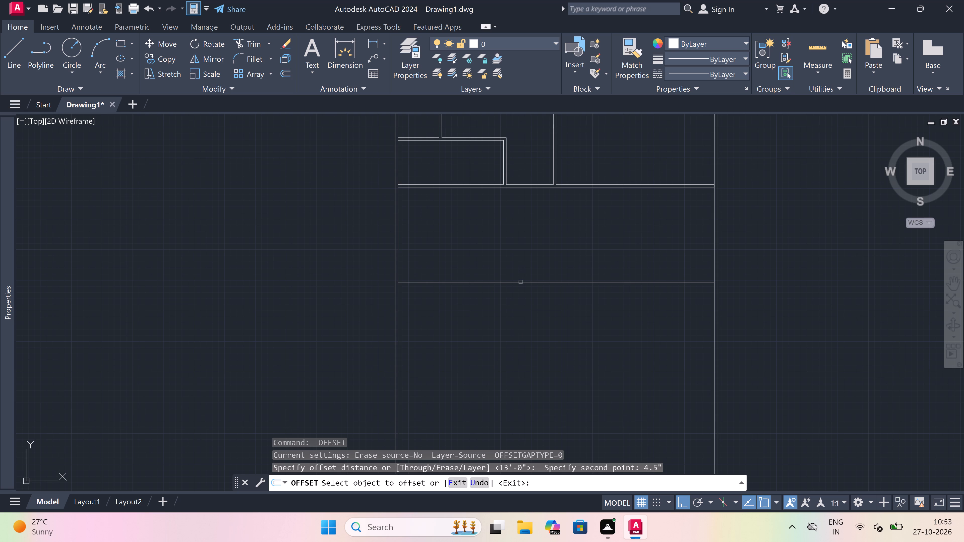
{"action": "left_click_drag", "start_coordinate": [520, 283], "coordinate": [512, 328]}
{"action": "left_click", "coordinate": [511, 330]}
{"action": "scroll", "coordinate": [509, 303], "scroll_direction": "up", "scroll_amount": 1}
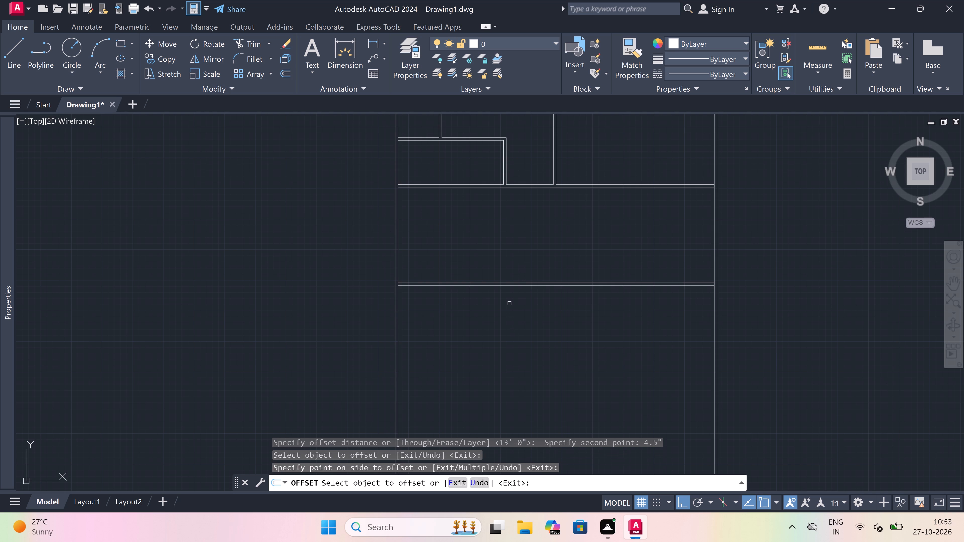
{"action": "key", "text": "Escape"}
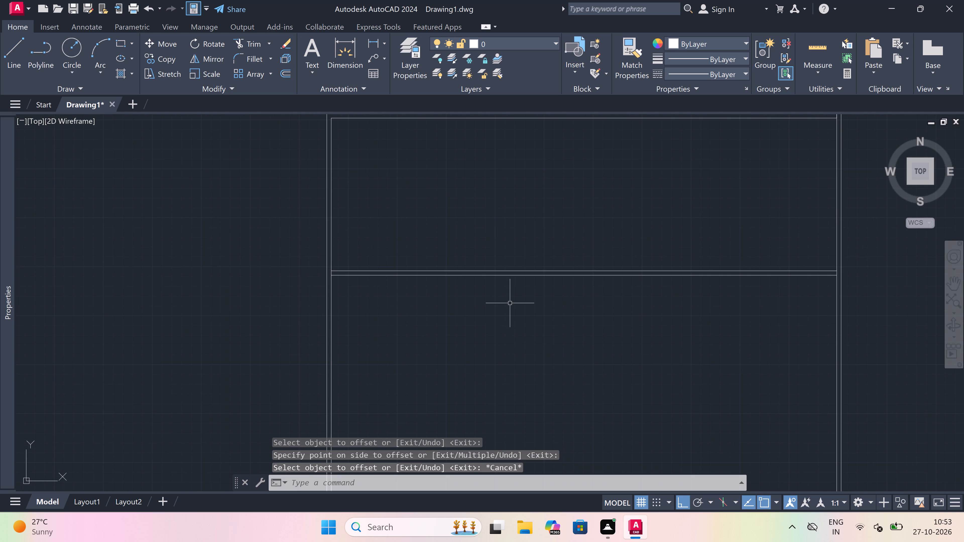
Extend both lines of the new bottom wall to the outer faces of the left and right outer walls.
{"action": "scroll", "coordinate": [510, 303], "scroll_direction": "down", "scroll_amount": 1}
{"action": "type", "text": "ex"}
{"action": "key", "text": "space"}
{"action": "left_click", "coordinate": [510, 303]}
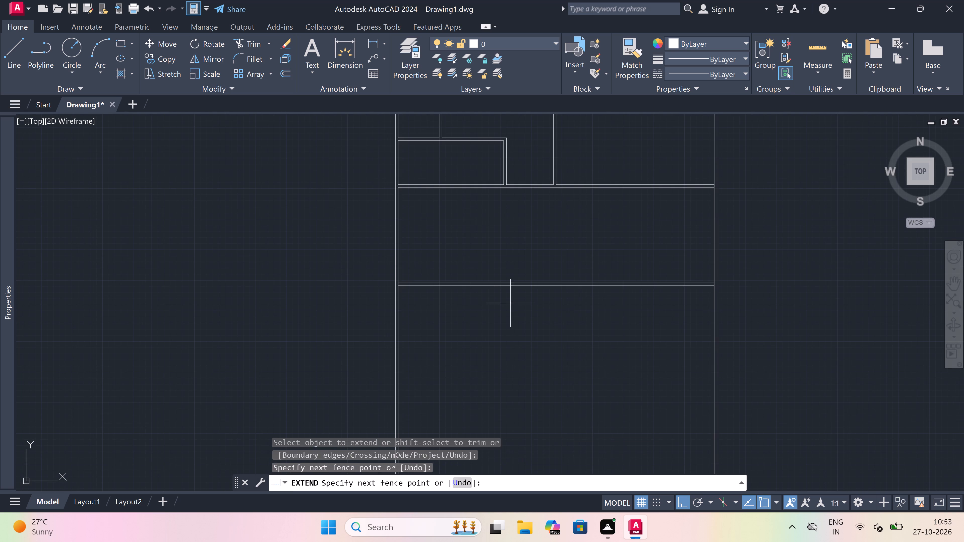
{"action": "left_click", "coordinate": [450, 243]}
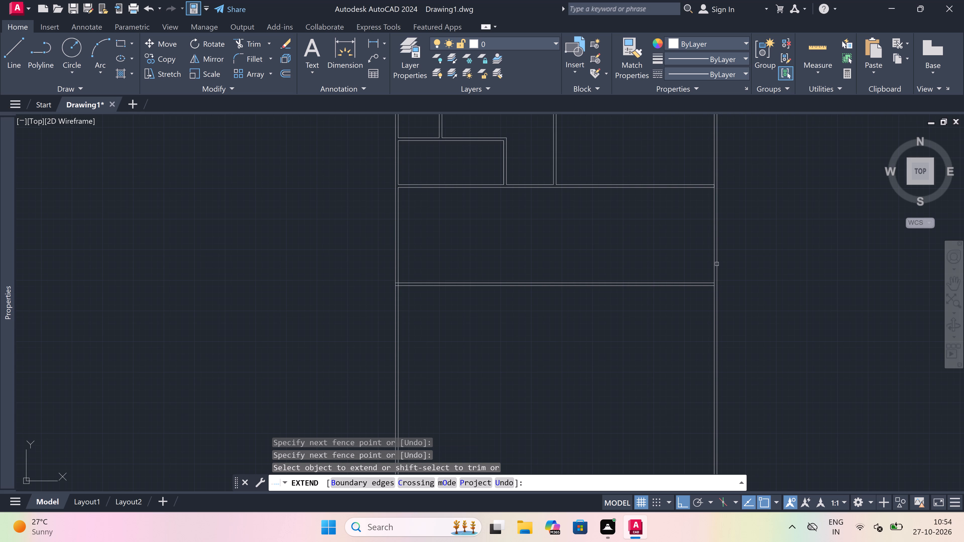
{"action": "left_click", "coordinate": [701, 280]}
{"action": "left_click", "coordinate": [714, 331]}
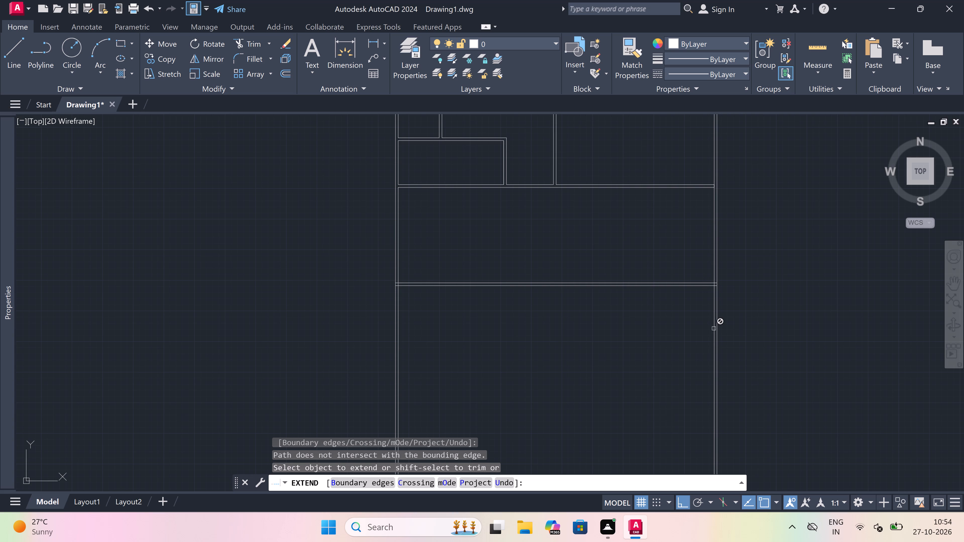
{"action": "key", "text": "Escape"}
Trim away the left and right outer wall lines that run below the new bottom wall.
{"action": "type", "text": "tr"}
{"action": "key", "text": "space"}
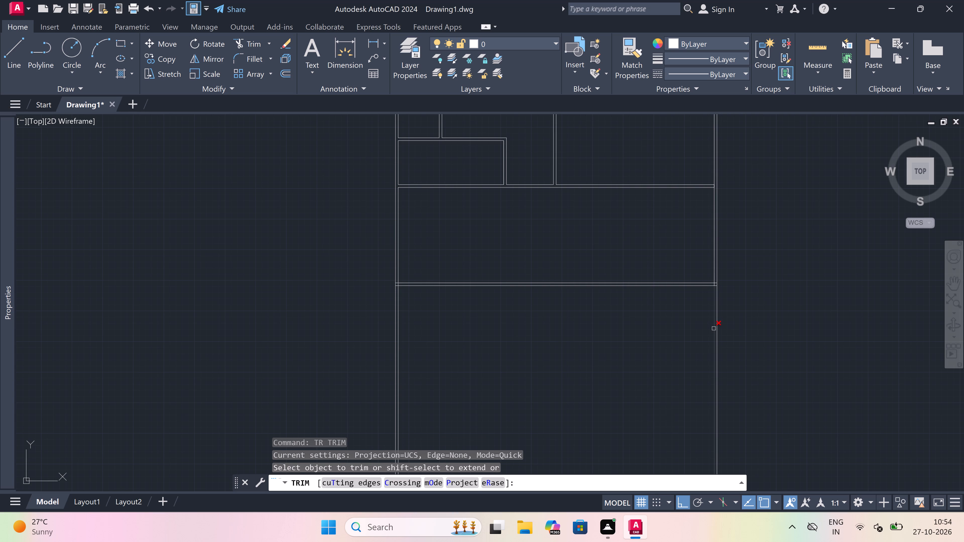
{"action": "left_click_drag", "start_coordinate": [739, 309], "coordinate": [723, 310]}
{"action": "left_click_drag", "start_coordinate": [303, 319], "coordinate": [307, 318]}
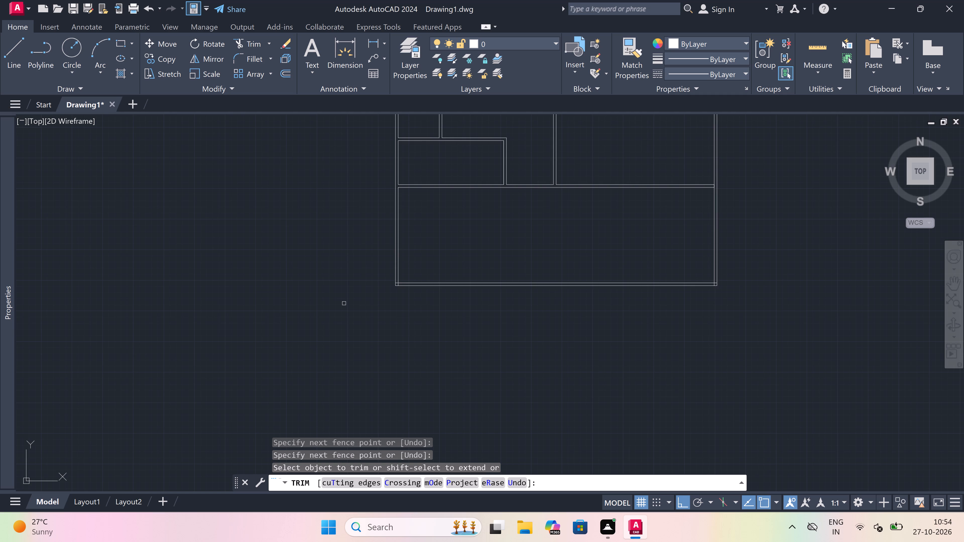
Trim the overlapping inner lines at the plan's bottom-left outer wall corner.
{"action": "scroll", "coordinate": [362, 292], "scroll_direction": "up", "scroll_amount": 1}
{"action": "scroll", "coordinate": [435, 285], "scroll_direction": "up", "scroll_amount": 3}
{"action": "scroll", "coordinate": [360, 251], "scroll_direction": "up", "scroll_amount": 1}
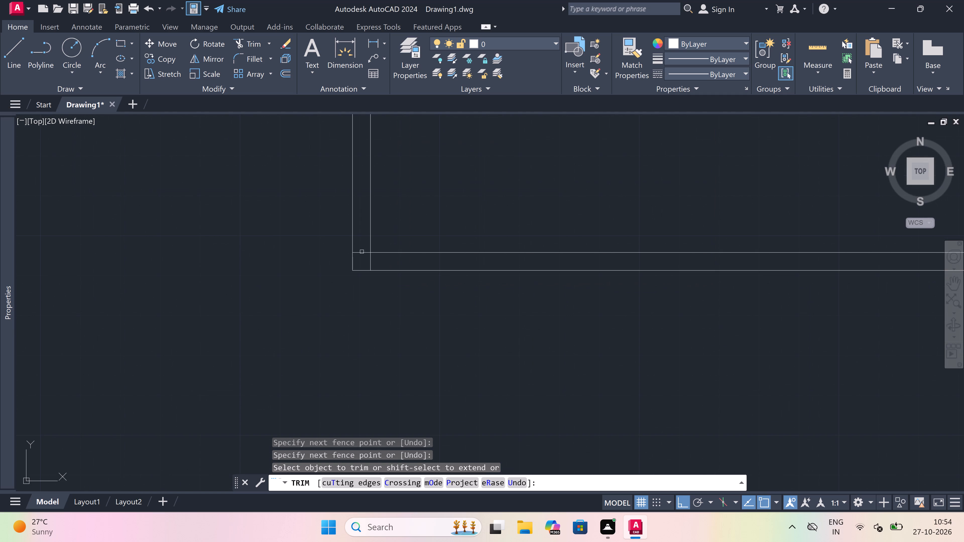
{"action": "scroll", "coordinate": [360, 251], "scroll_direction": "up", "scroll_amount": 1}
{"action": "left_click", "coordinate": [360, 251]}
{"action": "left_click", "coordinate": [360, 280]}
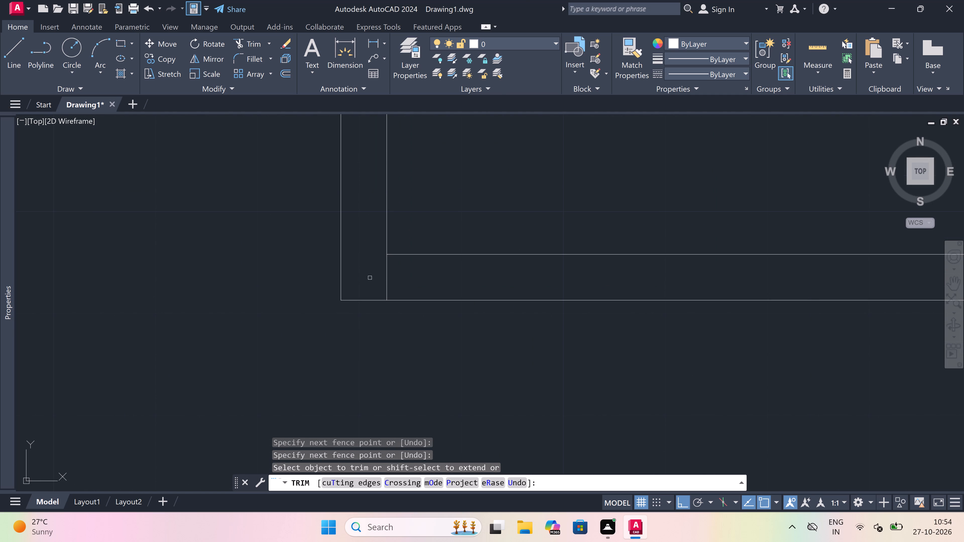
{"action": "left_click", "coordinate": [378, 276]}
{"action": "left_click", "coordinate": [410, 278]}
Trim the overlapping inner lines at the plan's bottom-right outer wall corner.
{"action": "scroll", "coordinate": [396, 278], "scroll_direction": "down", "scroll_amount": 7}
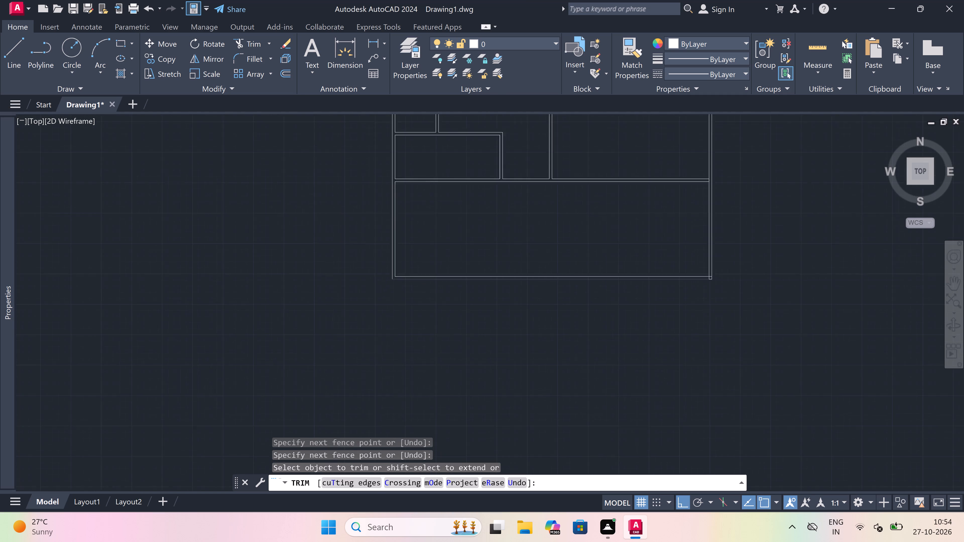
{"action": "scroll", "coordinate": [581, 270], "scroll_direction": "up", "scroll_amount": 2}
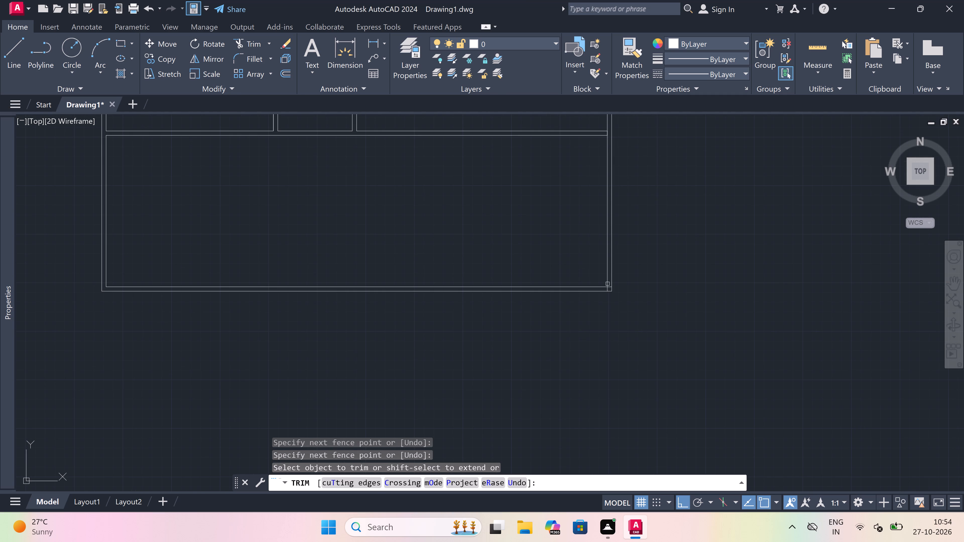
{"action": "scroll", "coordinate": [616, 294], "scroll_direction": "up", "scroll_amount": 3}
{"action": "scroll", "coordinate": [588, 274], "scroll_direction": "up", "scroll_amount": 4}
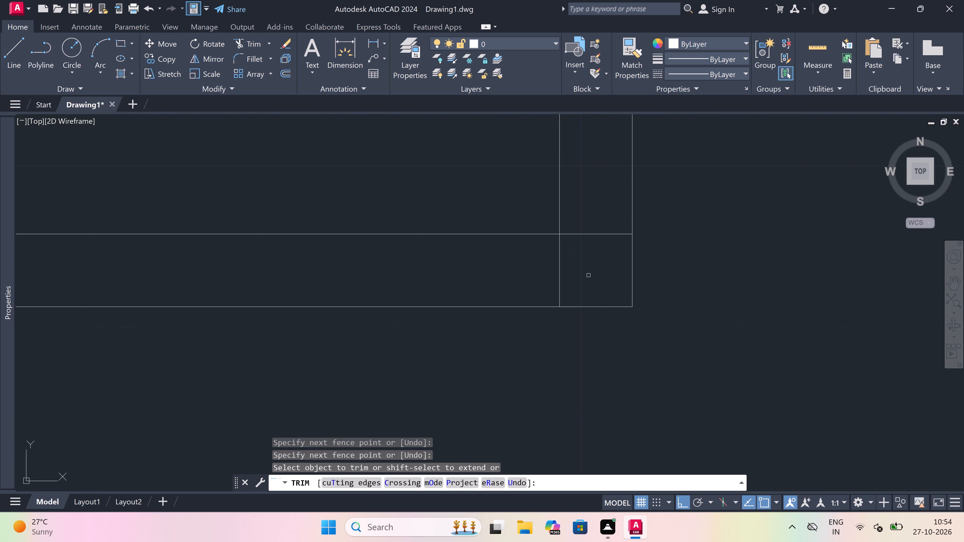
{"action": "left_click", "coordinate": [583, 235]}
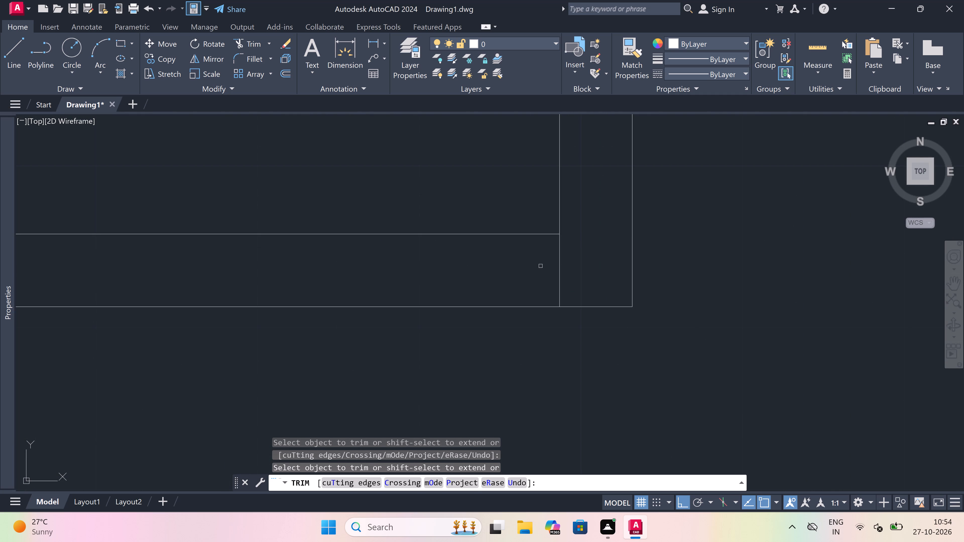
{"action": "left_click", "coordinate": [540, 266]}
{"action": "left_click", "coordinate": [605, 266]}
Trim the right outer wall's inner line where the full-width horizontal wall above the bottom room joins it.
{"action": "scroll", "coordinate": [563, 284], "scroll_direction": "down", "scroll_amount": 9}
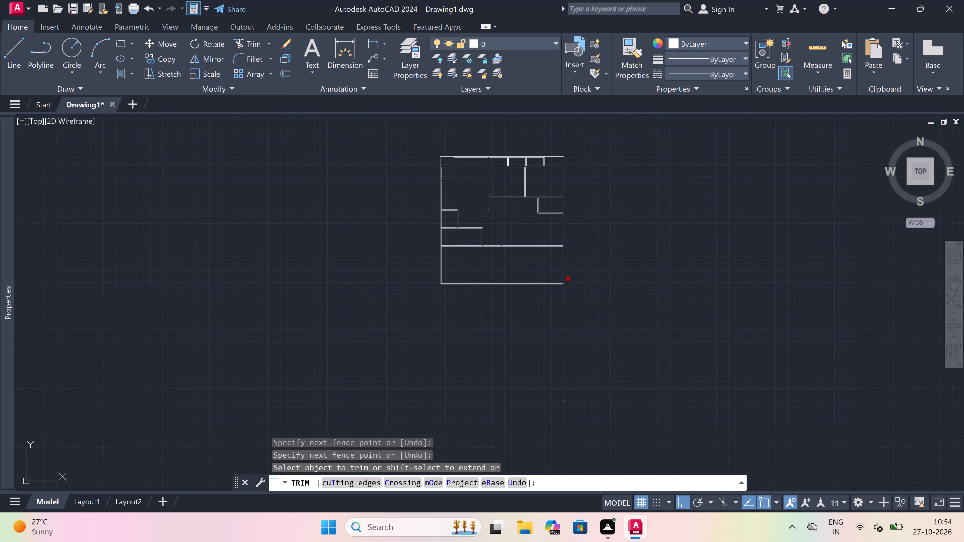
{"action": "scroll", "coordinate": [564, 261], "scroll_direction": "up", "scroll_amount": 2}
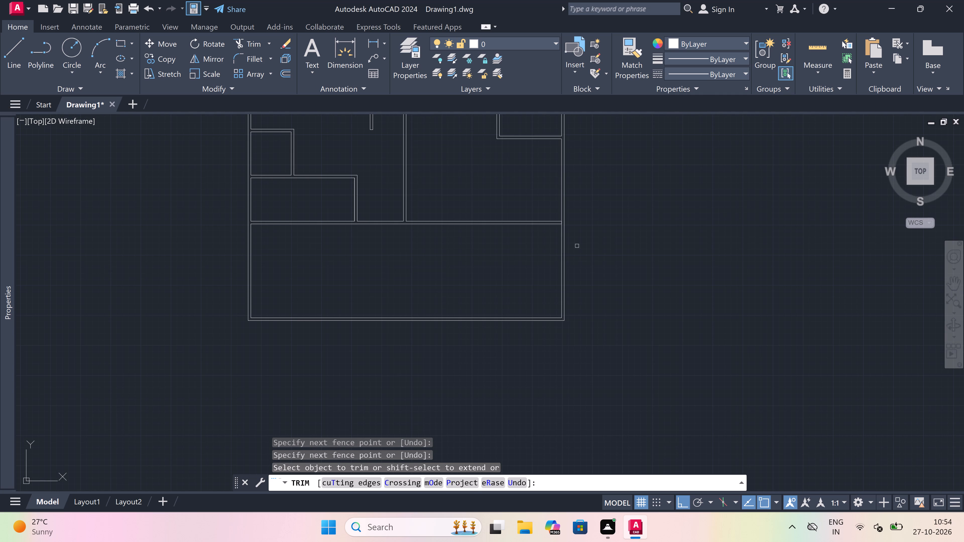
{"action": "scroll", "coordinate": [559, 215], "scroll_direction": "up", "scroll_amount": 4}
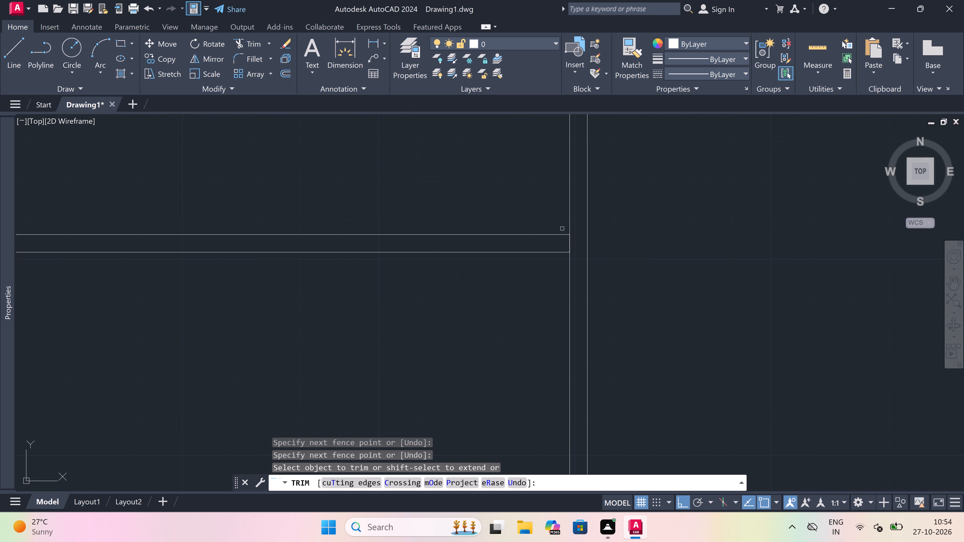
{"action": "scroll", "coordinate": [565, 242], "scroll_direction": "up", "scroll_amount": 2}
{"action": "left_click", "coordinate": [565, 242]}
{"action": "left_click", "coordinate": [587, 241]}
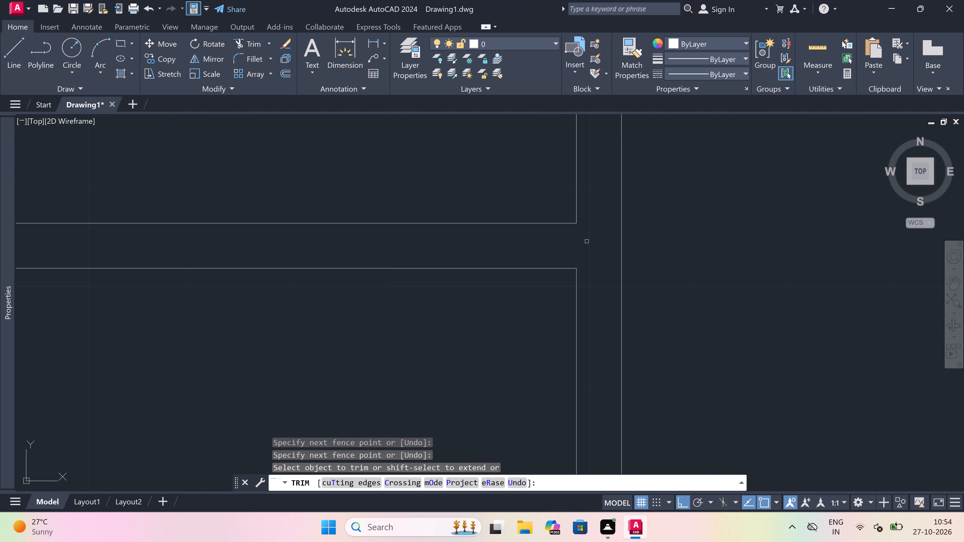
Offset the right outer wall's inner line 4' to the left inside the bottom room.
{"action": "scroll", "coordinate": [587, 241], "scroll_direction": "down", "scroll_amount": 7}
{"action": "scroll", "coordinate": [561, 252], "scroll_direction": "up", "scroll_amount": 2}
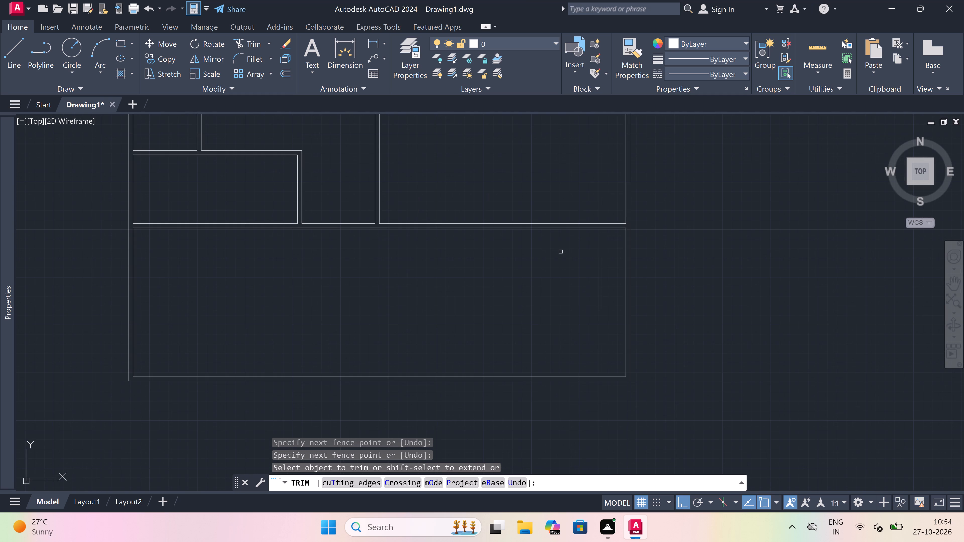
{"action": "key", "text": "Escape"}
{"action": "type", "text": "o"}
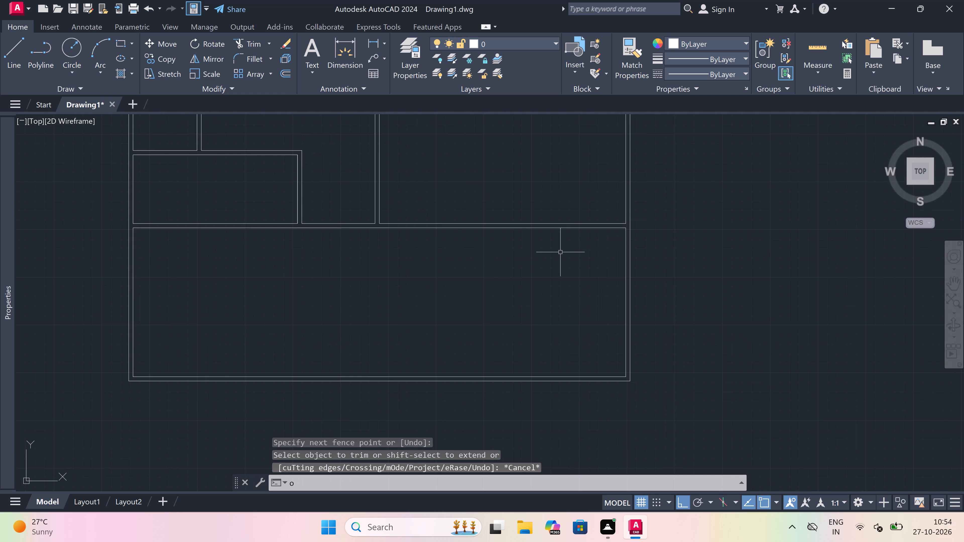
{"action": "key", "text": "space"}
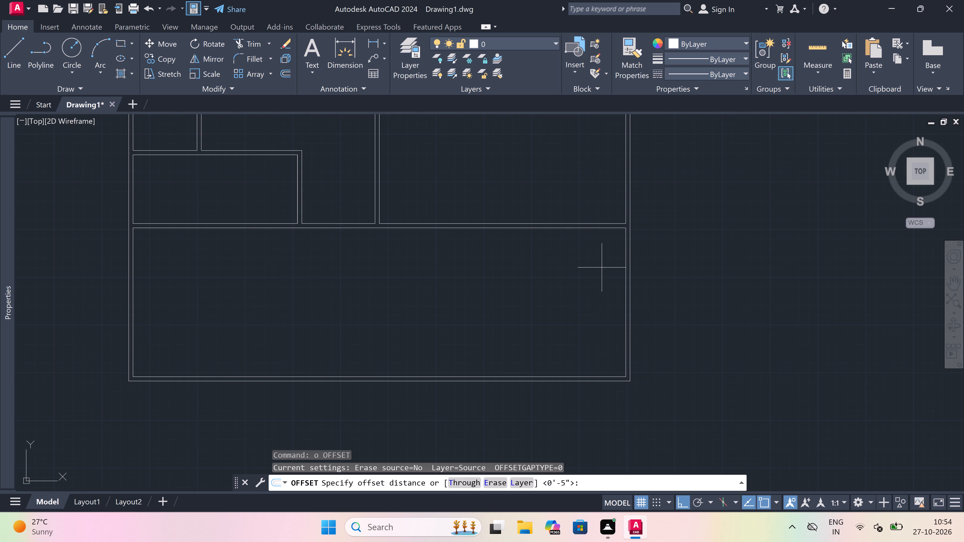
{"action": "left_click", "coordinate": [622, 291]}
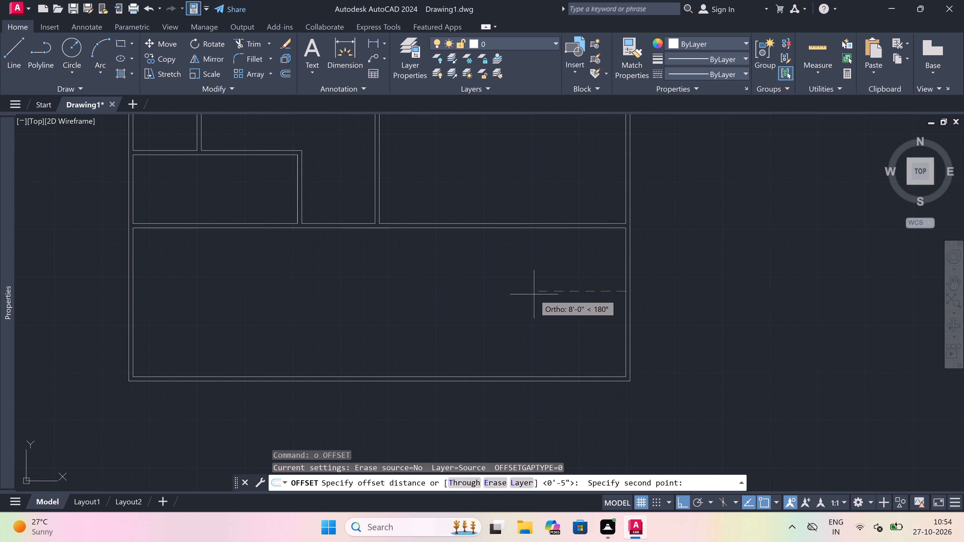
{"action": "type", "text": "4'"}
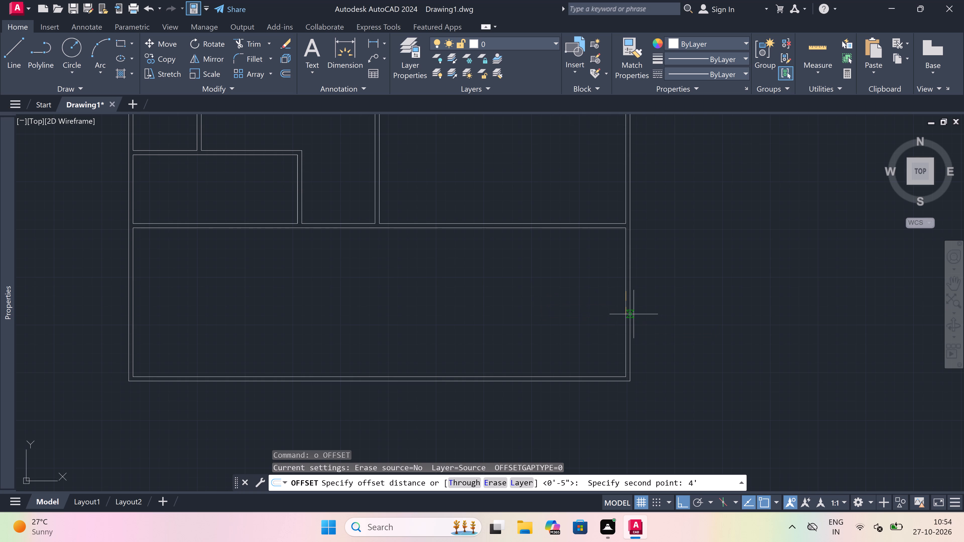
{"action": "key", "text": "space"}
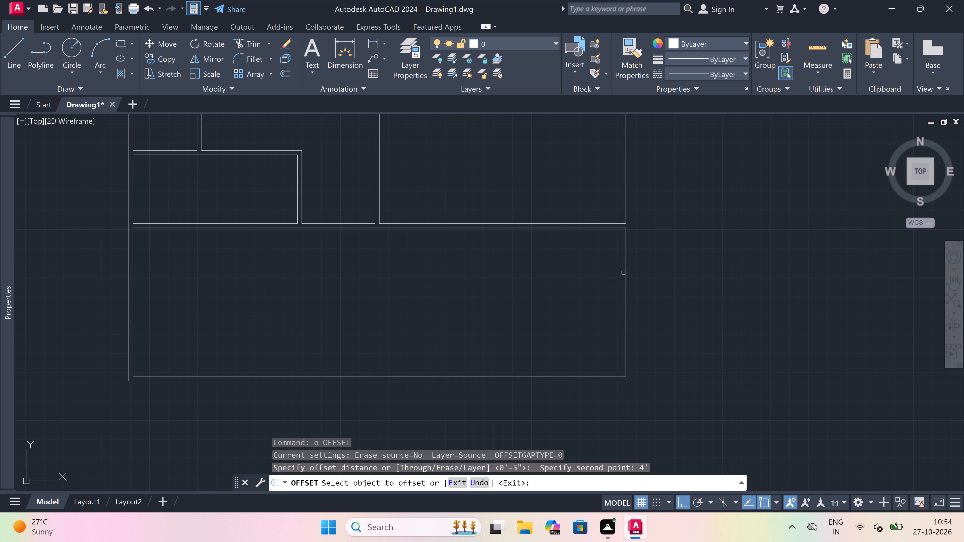
{"action": "left_click_drag", "start_coordinate": [625, 274], "coordinate": [578, 286]}
{"action": "left_click", "coordinate": [578, 286]}
{"action": "key", "text": "Escape"}
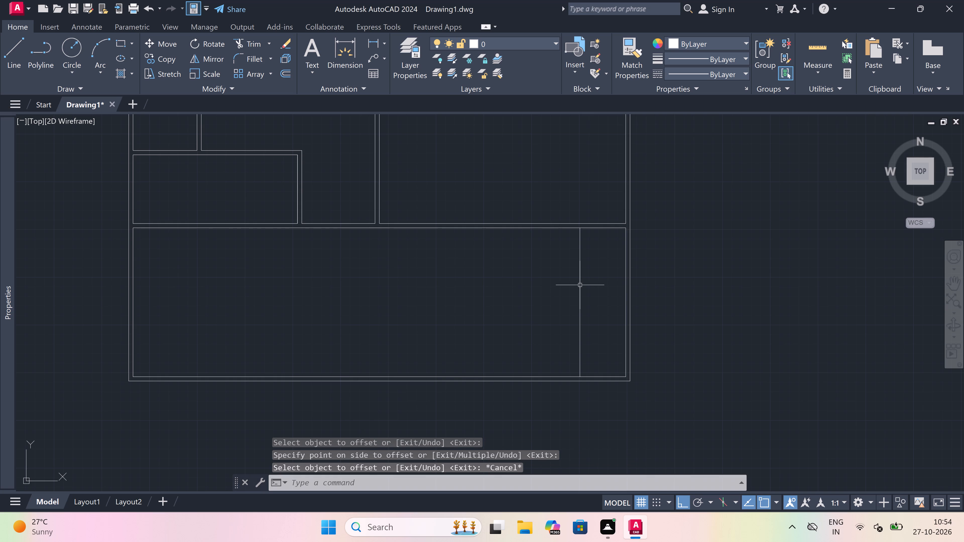
Offset the new vertical line 4.5" to the left to form the bottom room's first partition wall.
{"action": "key", "text": "space"}
{"action": "left_click", "coordinate": [580, 284]}
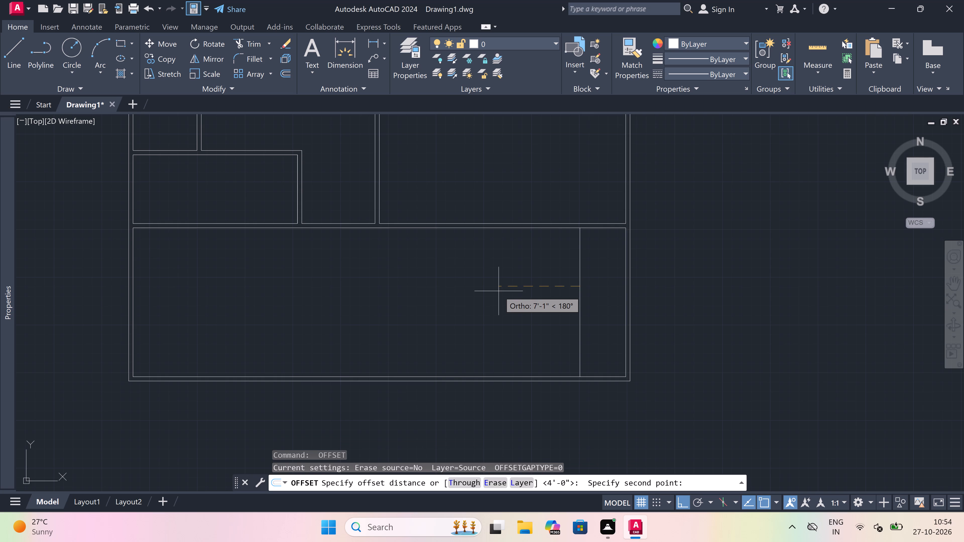
{"action": "type", "text": "4.5"}
{"action": "type", "text": "\""}
{"action": "key", "text": "space"}
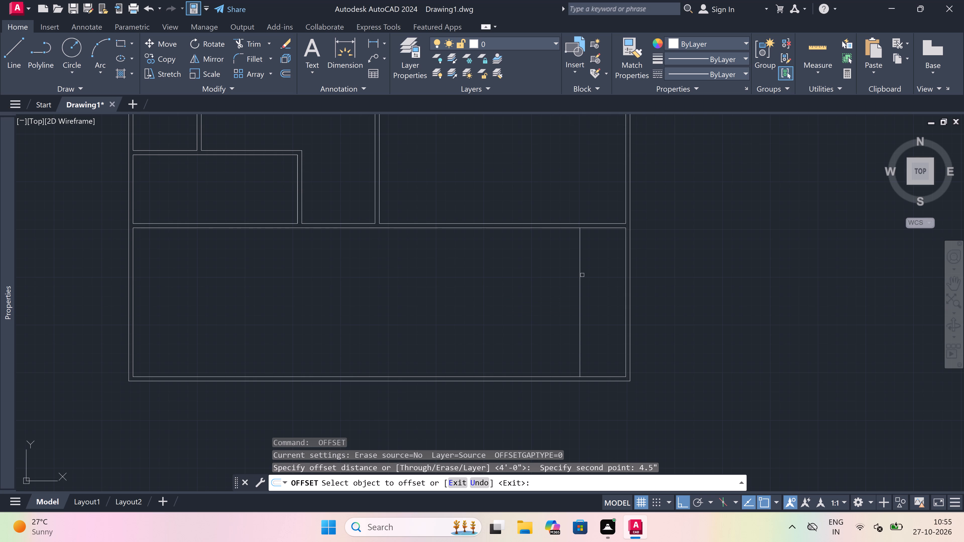
{"action": "left_click_drag", "start_coordinate": [581, 274], "coordinate": [509, 285]}
{"action": "left_click", "coordinate": [417, 309]}
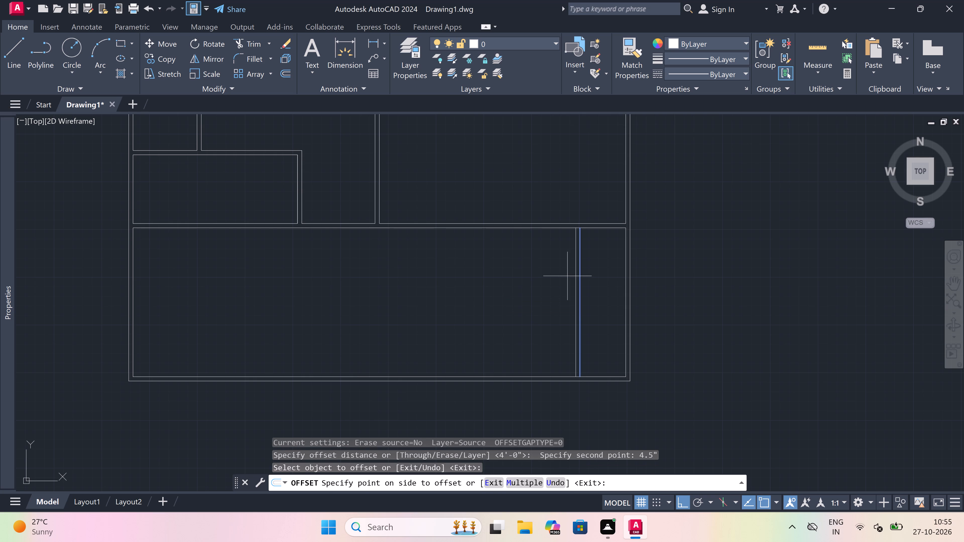
{"action": "key", "text": "Escape"}
Offset the first partition wall's left line 12' to the left across the bottom room.
{"action": "key", "text": "space"}
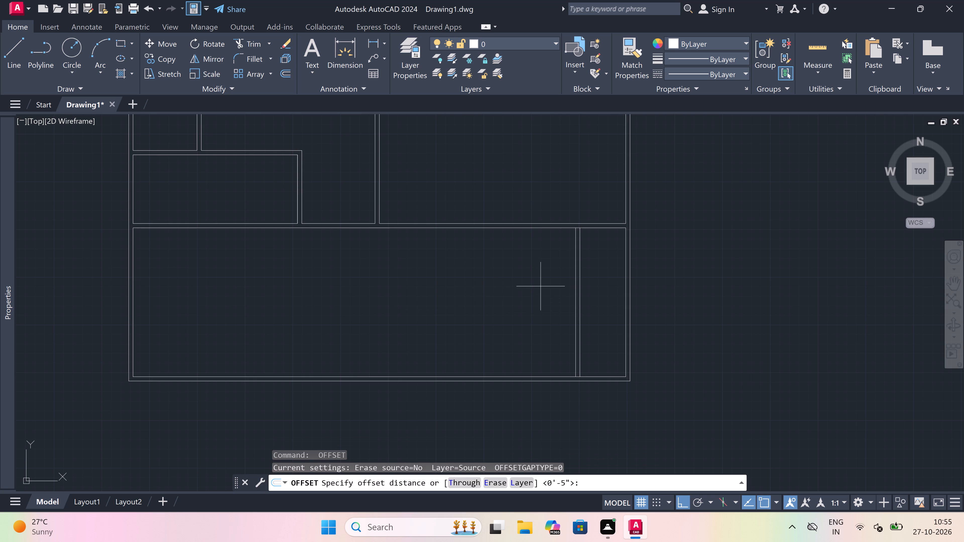
{"action": "left_click_drag", "start_coordinate": [573, 282], "coordinate": [567, 282]}
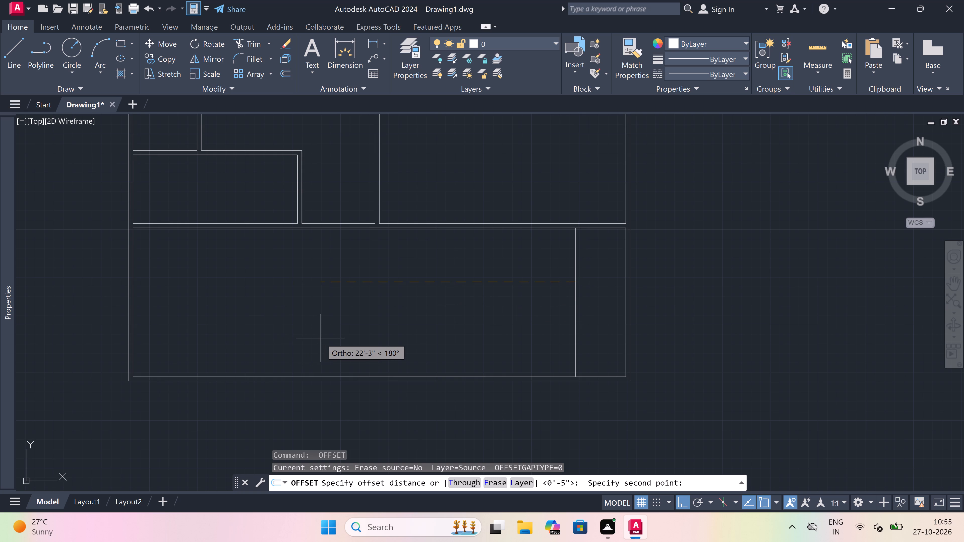
{"action": "type", "text": "12'"}
{"action": "key", "text": "space"}
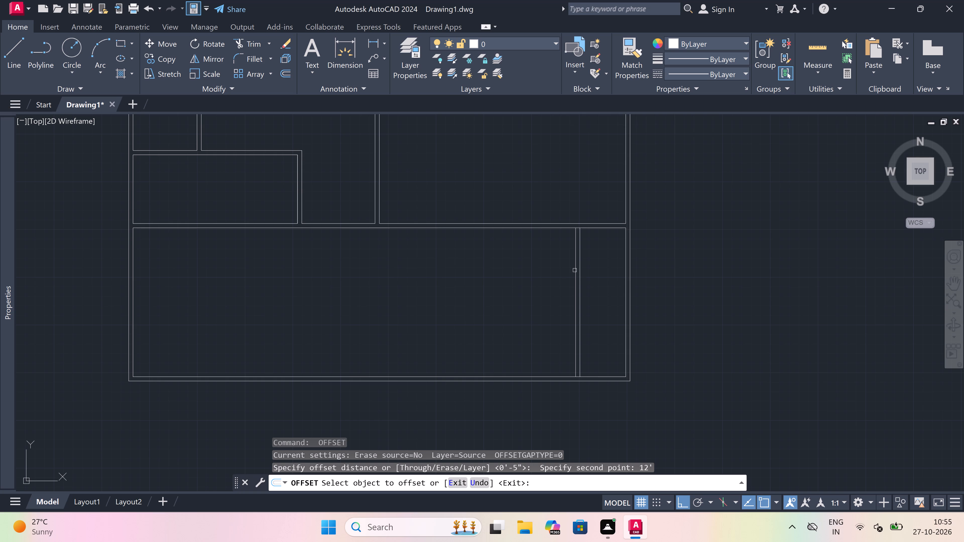
{"action": "left_click_drag", "start_coordinate": [575, 270], "coordinate": [519, 282]}
{"action": "left_click", "coordinate": [416, 296]}
{"action": "key", "text": "Escape"}
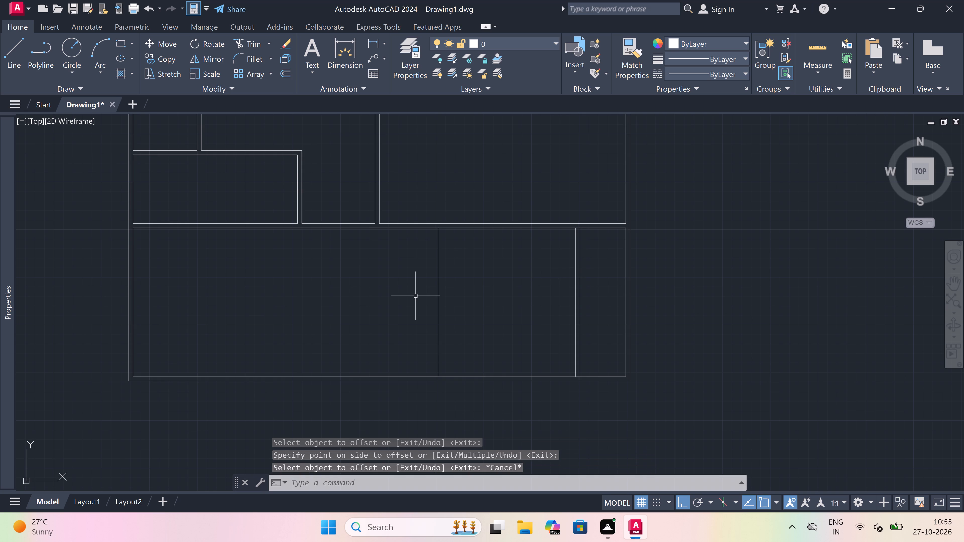
Offset the line 12' from the first partition another 4.5" to the left to form the second partition wall.
{"action": "key", "text": "space"}
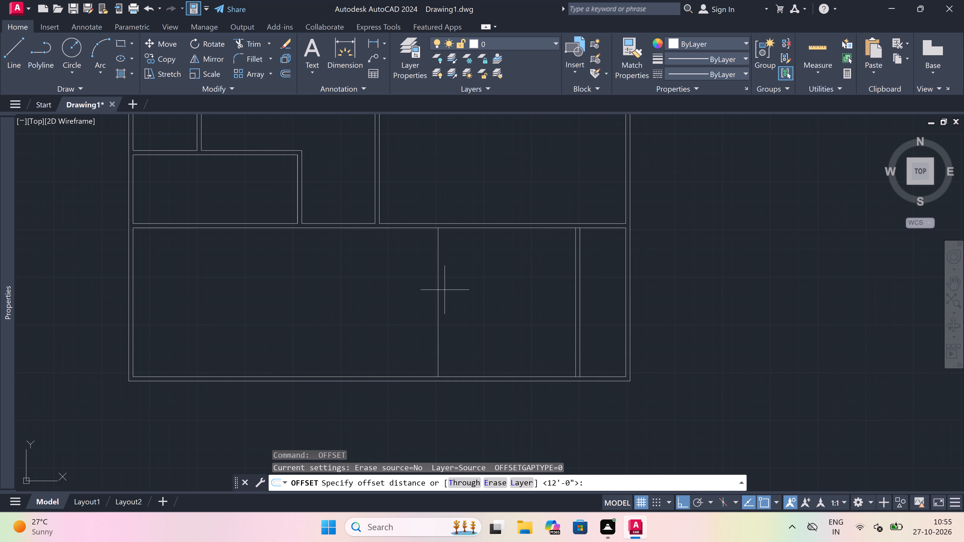
{"action": "scroll", "coordinate": [445, 289], "scroll_direction": "up", "scroll_amount": 1}
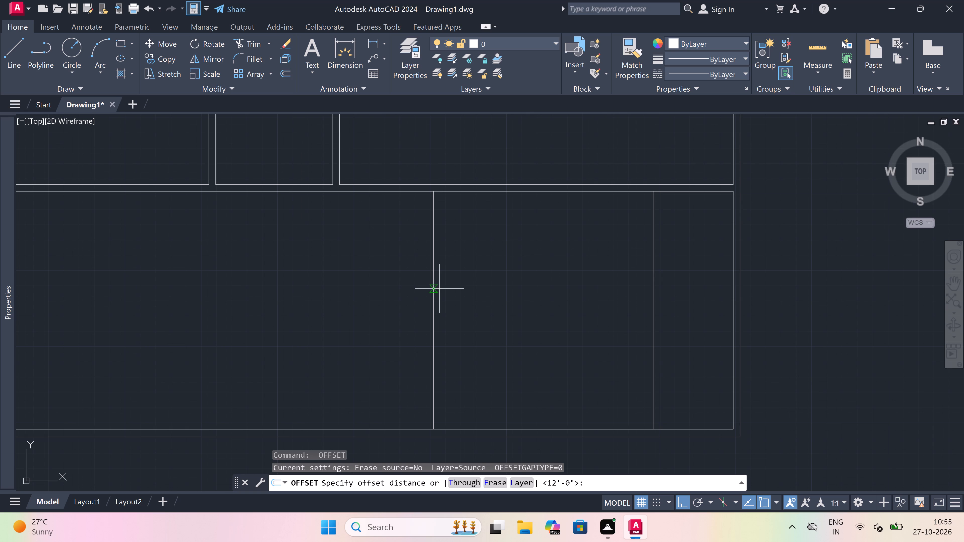
{"action": "left_click", "coordinate": [439, 289]}
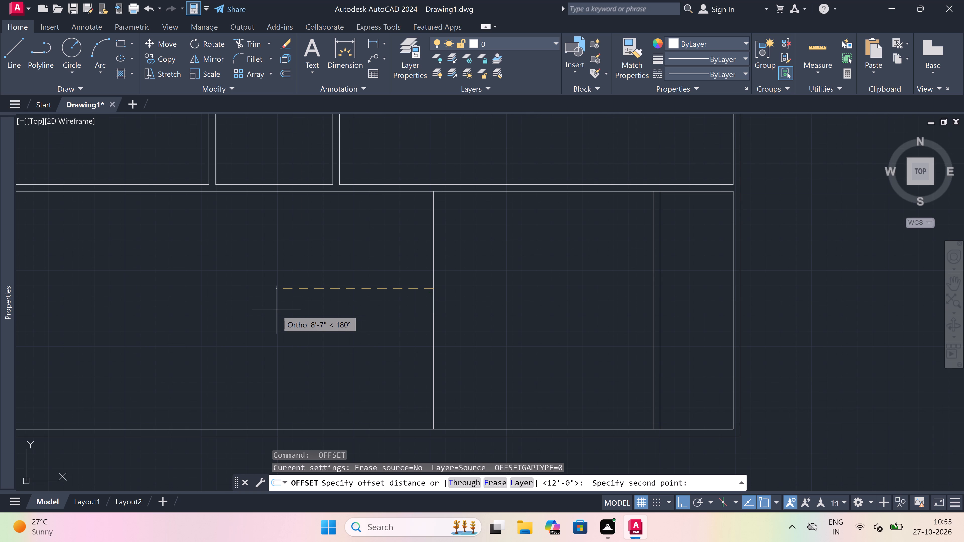
{"action": "key", "text": "5"}
{"action": "key", "text": "BackSpace"}
{"action": "type", "text": "4.5"}
{"action": "type", "text": "\""}
{"action": "key", "text": "space"}
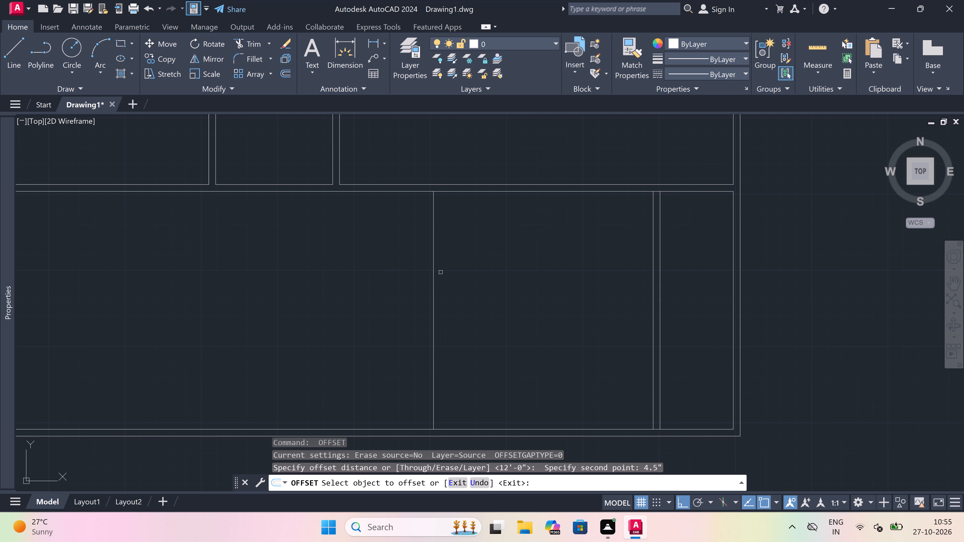
{"action": "left_click_drag", "start_coordinate": [433, 271], "coordinate": [419, 270]}
{"action": "left_click", "coordinate": [400, 270]}
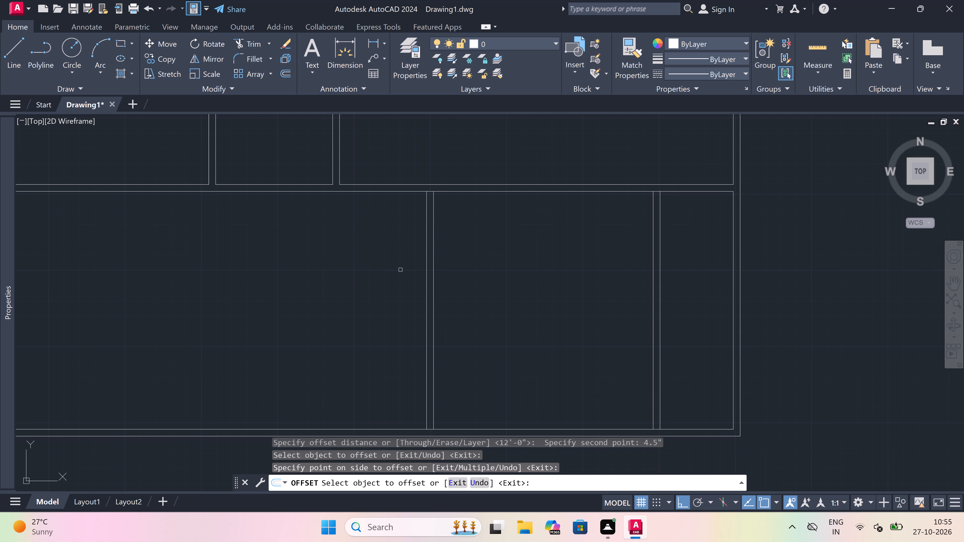
{"action": "key", "text": "Escape"}
Offset the second partition wall's left line 8'4" to the left across the bottom room.
{"action": "key", "text": "space"}
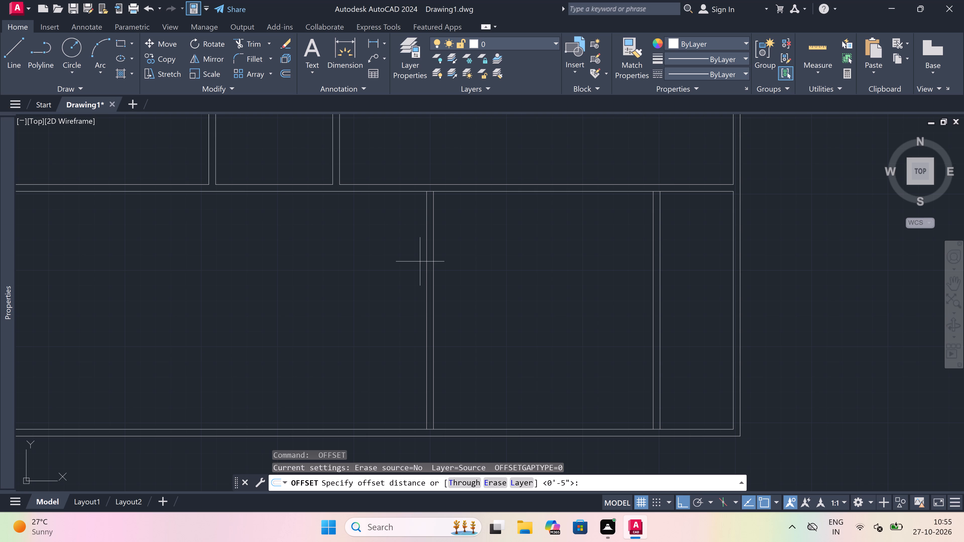
{"action": "left_click_drag", "start_coordinate": [425, 261], "coordinate": [416, 262]}
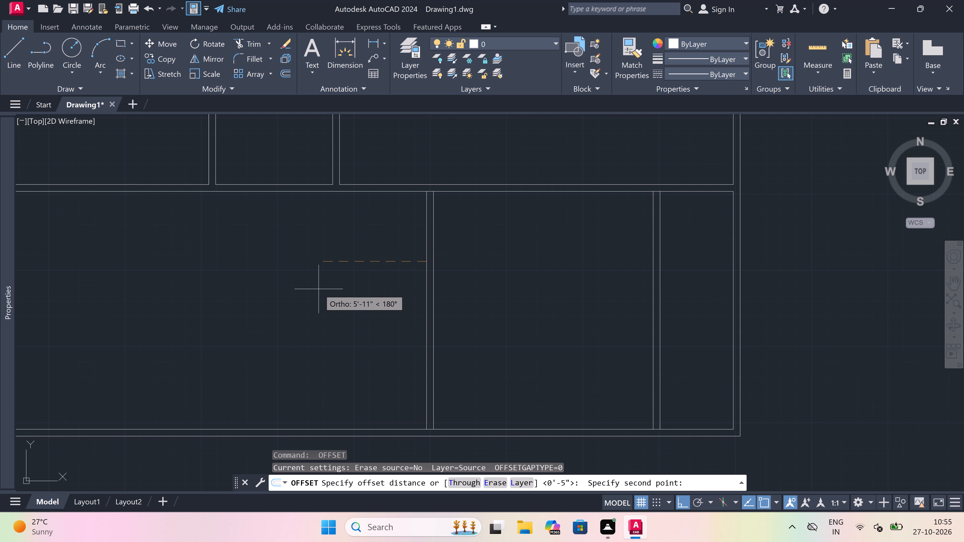
{"action": "type", "text": "8'4"}
{"action": "type", "text": "\""}
{"action": "key", "text": "space"}
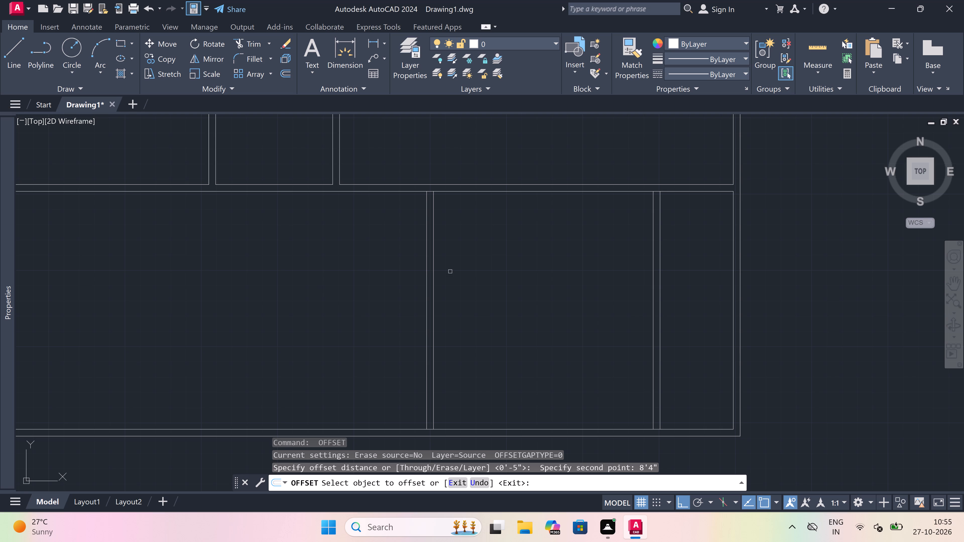
{"action": "left_click_drag", "start_coordinate": [425, 265], "coordinate": [407, 265]}
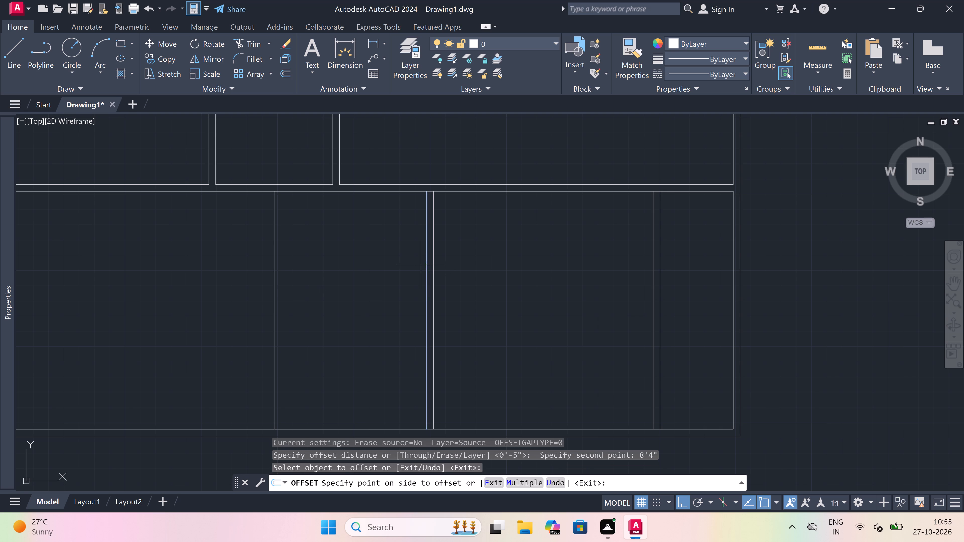
{"action": "left_click", "coordinate": [381, 265]}
{"action": "scroll", "coordinate": [381, 265], "scroll_direction": "down", "scroll_amount": 4}
{"action": "scroll", "coordinate": [362, 265], "scroll_direction": "up", "scroll_amount": 4}
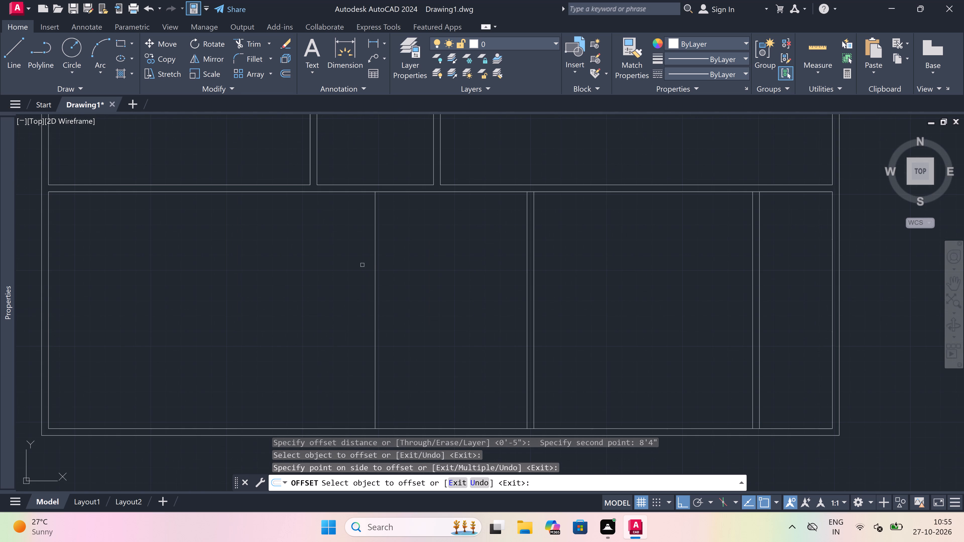
{"action": "key", "text": "Escape"}
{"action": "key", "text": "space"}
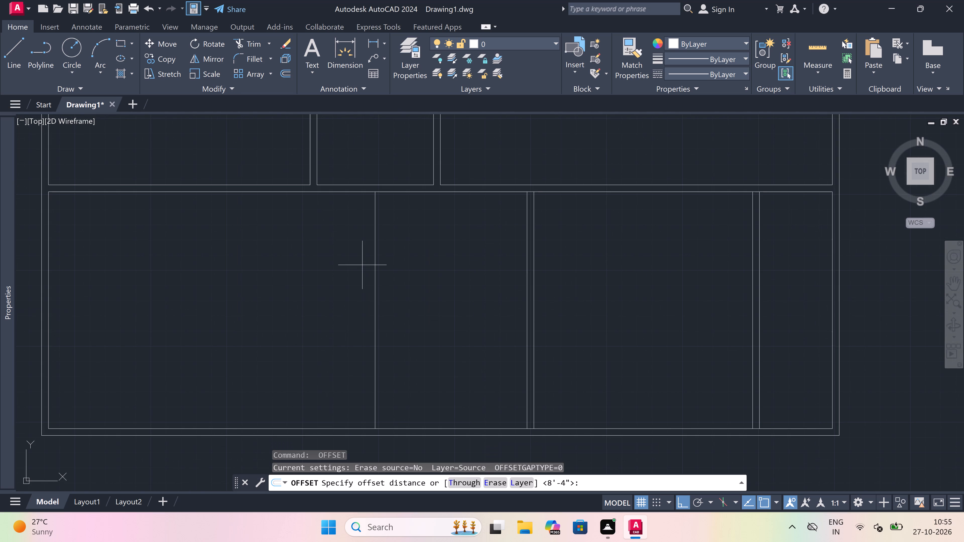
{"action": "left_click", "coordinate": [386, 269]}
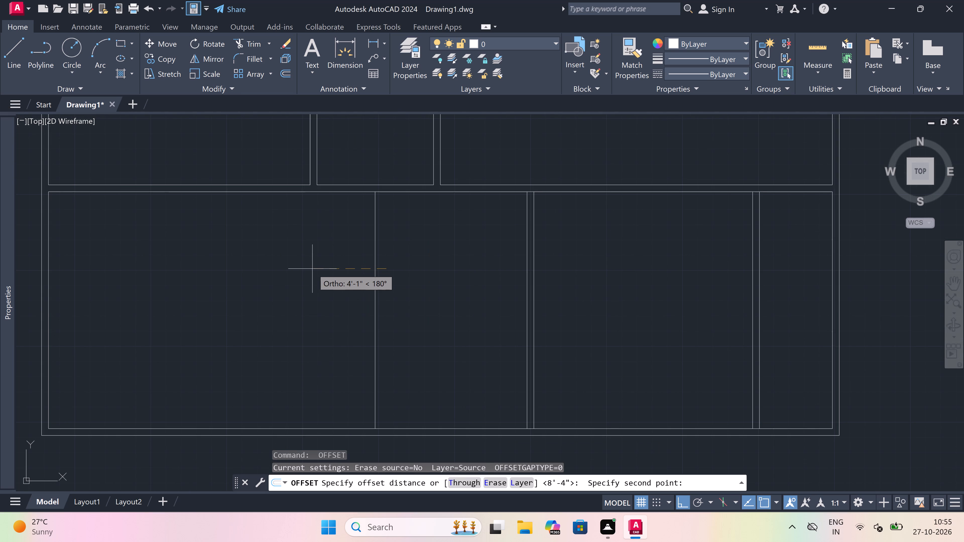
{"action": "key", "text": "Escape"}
Offset the leftmost new vertical line 4.5" to the left to form the bottom room's third partition wall.
{"action": "key", "text": "space"}
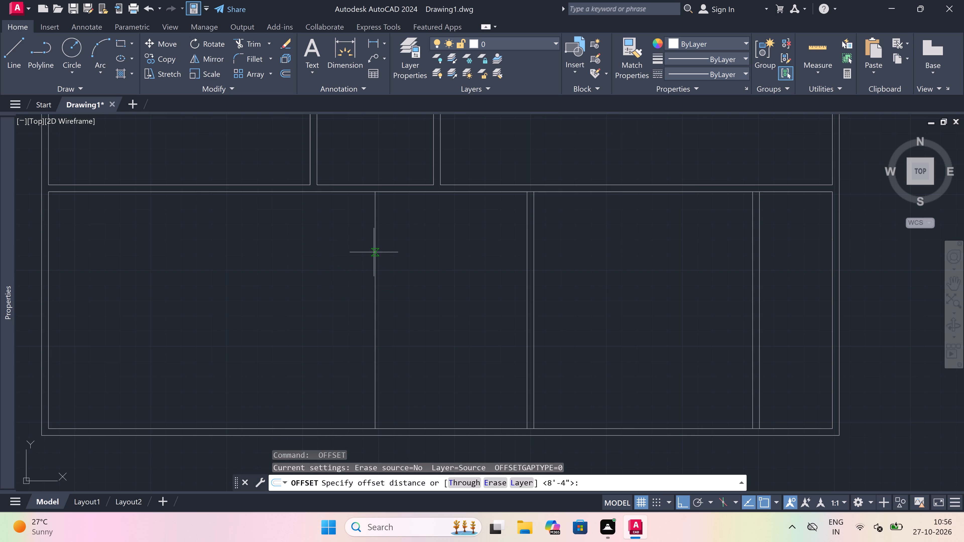
{"action": "left_click_drag", "start_coordinate": [374, 252], "coordinate": [364, 252]}
{"action": "key", "text": "3"}
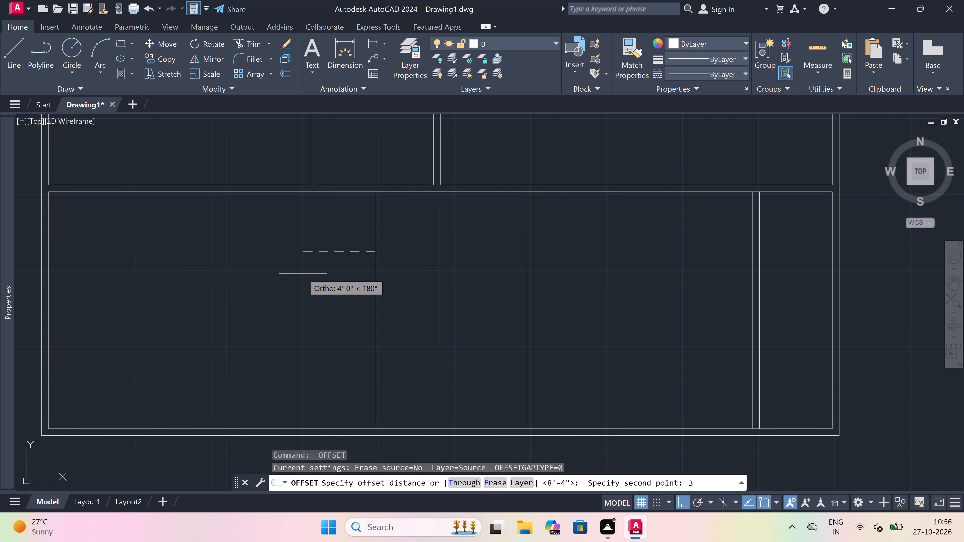
{"action": "key", "text": "BackSpace"}
{"action": "type", "text": "4.5"}
{"action": "type", "text": "\""}
{"action": "key", "text": "space"}
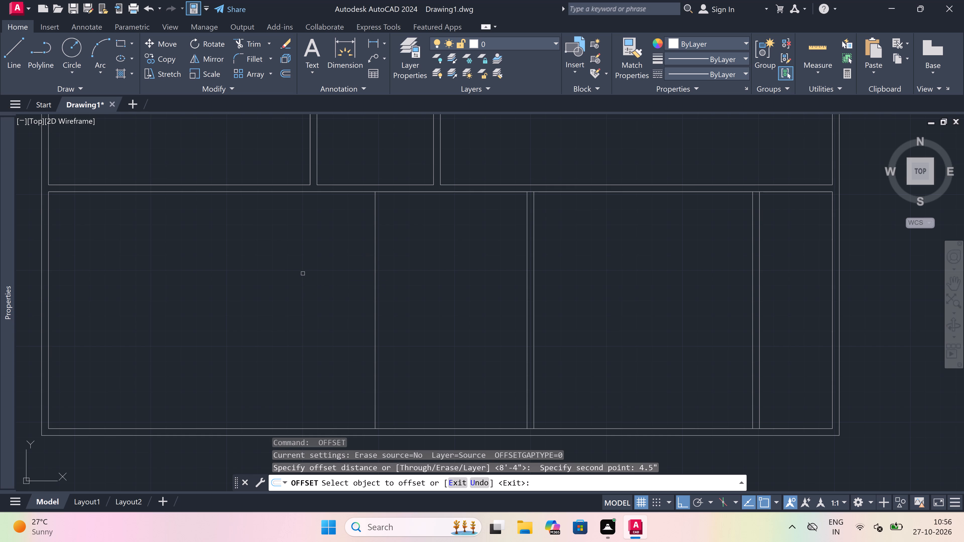
{"action": "left_click_drag", "start_coordinate": [374, 266], "coordinate": [363, 267]}
{"action": "left_click", "coordinate": [331, 272]}
{"action": "key", "text": "Escape"}
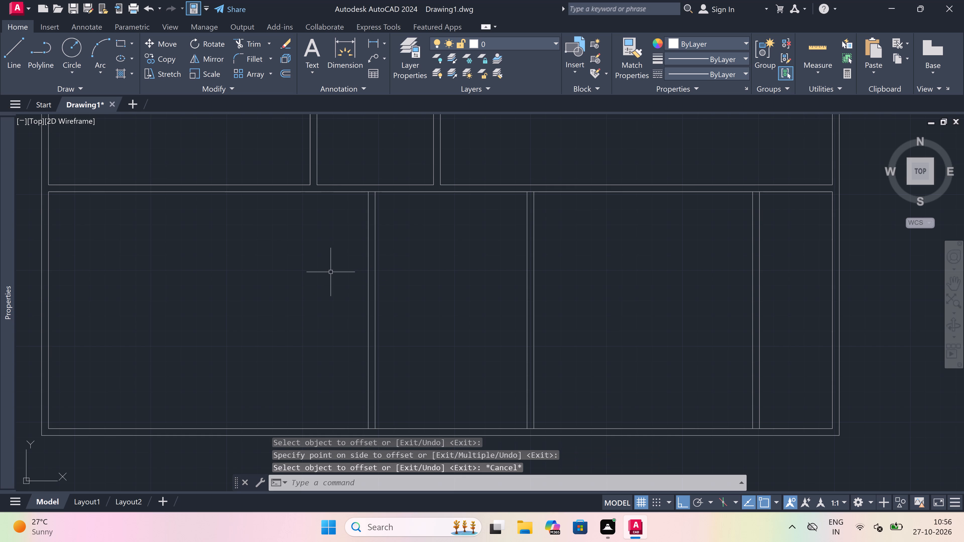
Move both lines of the third partition wall horizontally to the left, to just right of the short wall above.
{"action": "left_click", "coordinate": [374, 245]}
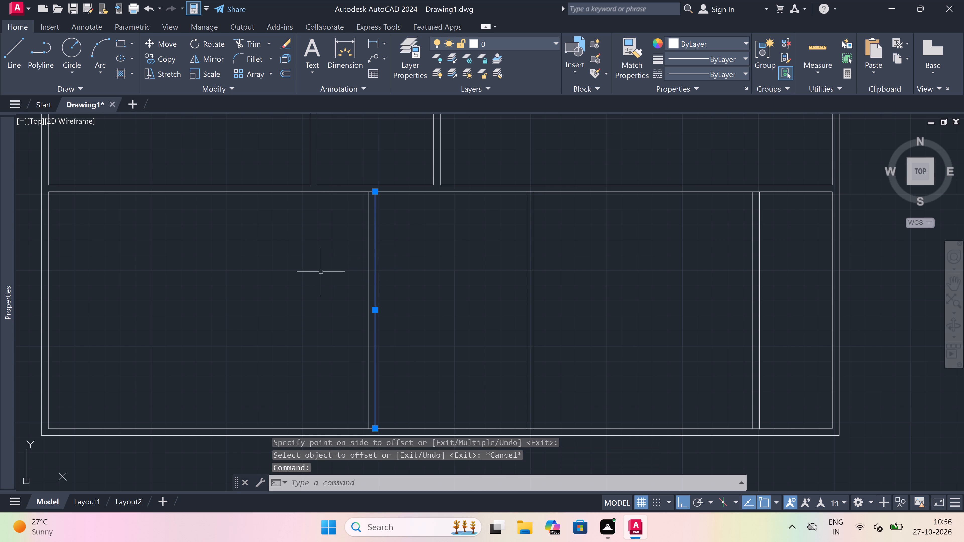
{"action": "left_click_drag", "start_coordinate": [434, 229], "coordinate": [423, 233]}
{"action": "left_click", "coordinate": [340, 274]}
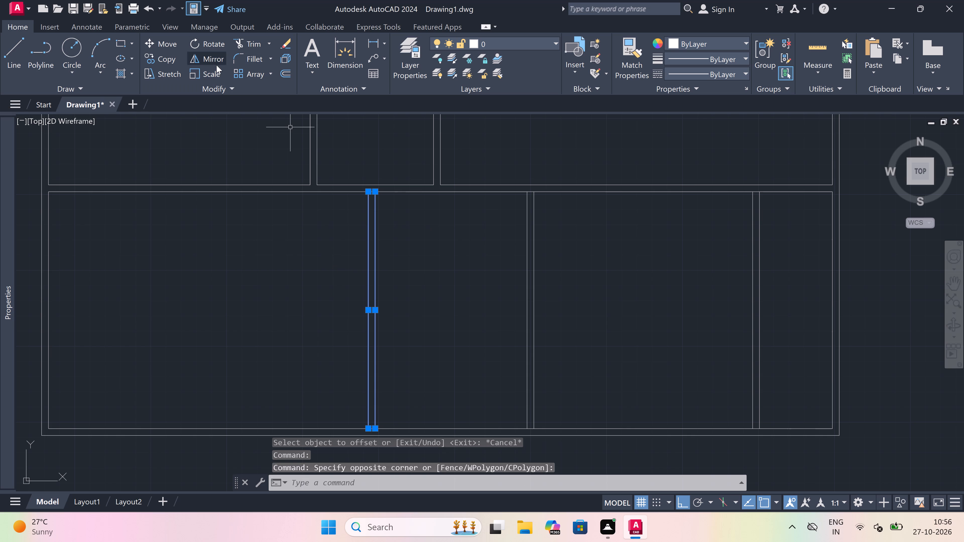
{"action": "left_click", "coordinate": [167, 41]}
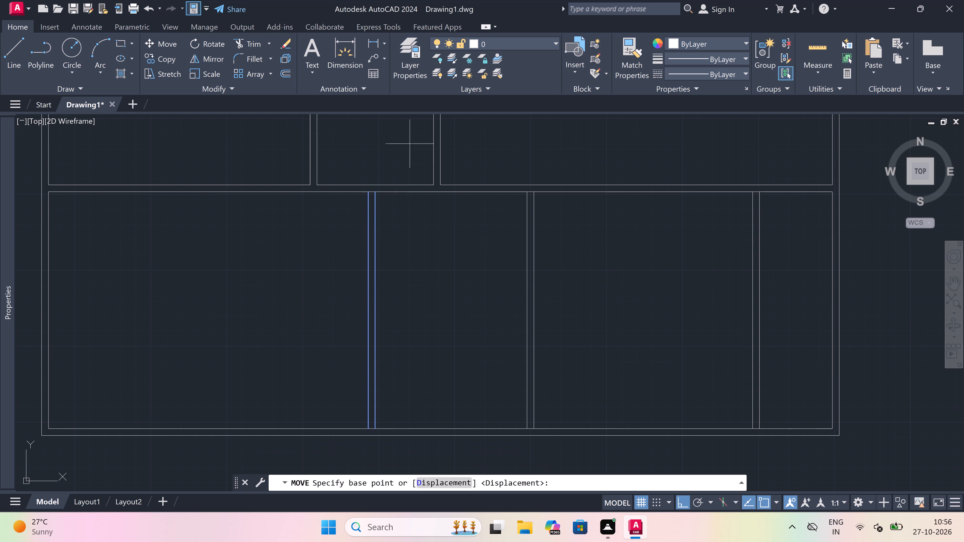
{"action": "scroll", "coordinate": [368, 186], "scroll_direction": "up", "scroll_amount": 3}
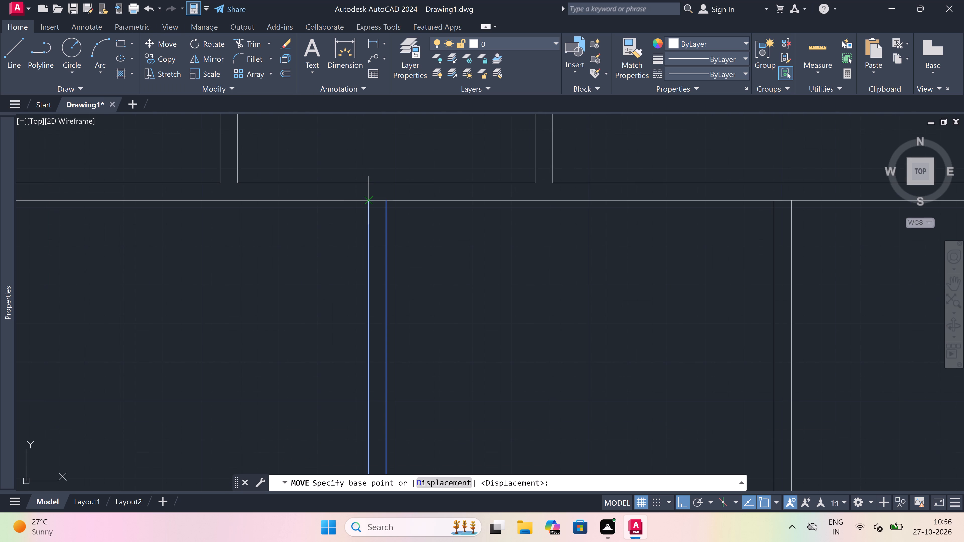
{"action": "left_click_drag", "start_coordinate": [368, 197], "coordinate": [358, 197]}
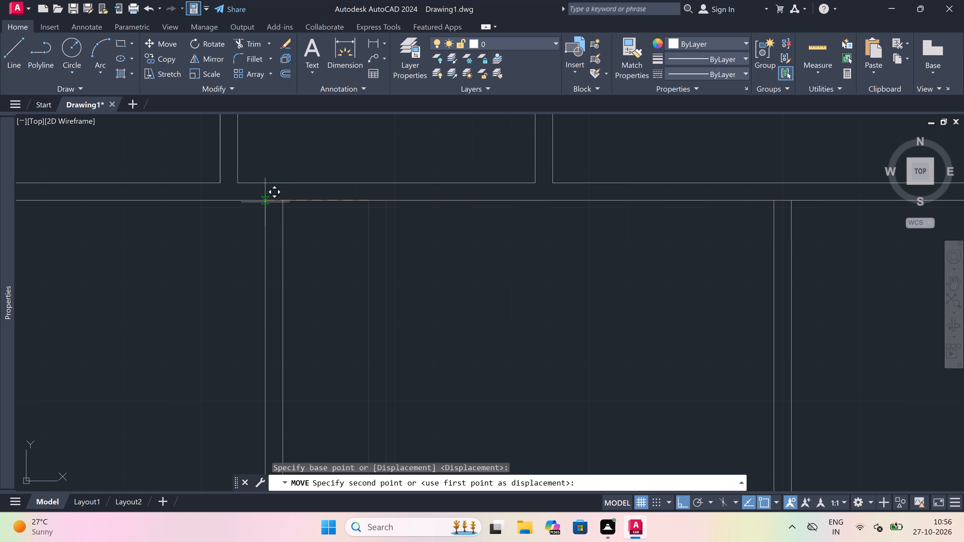
{"action": "left_click", "coordinate": [273, 202]}
{"action": "scroll", "coordinate": [469, 232], "scroll_direction": "down", "scroll_amount": 4}
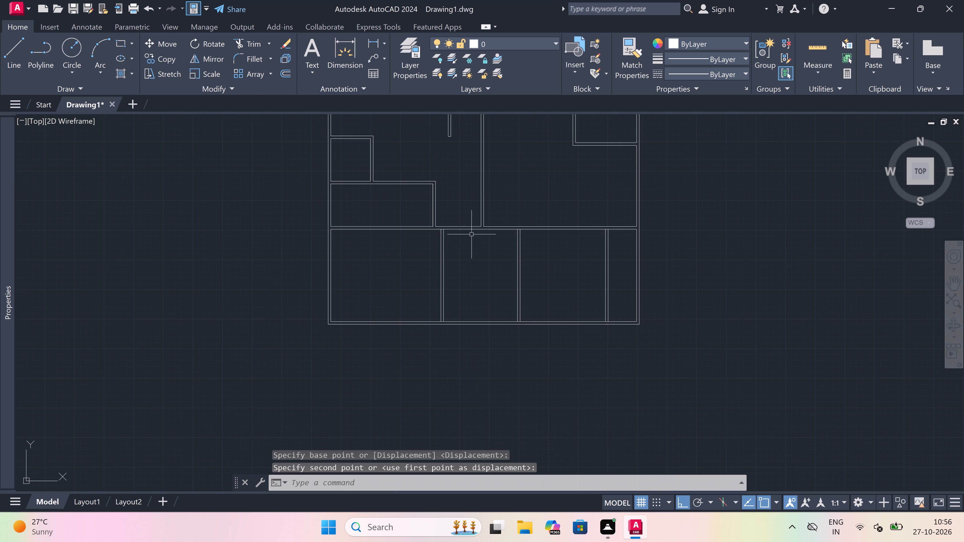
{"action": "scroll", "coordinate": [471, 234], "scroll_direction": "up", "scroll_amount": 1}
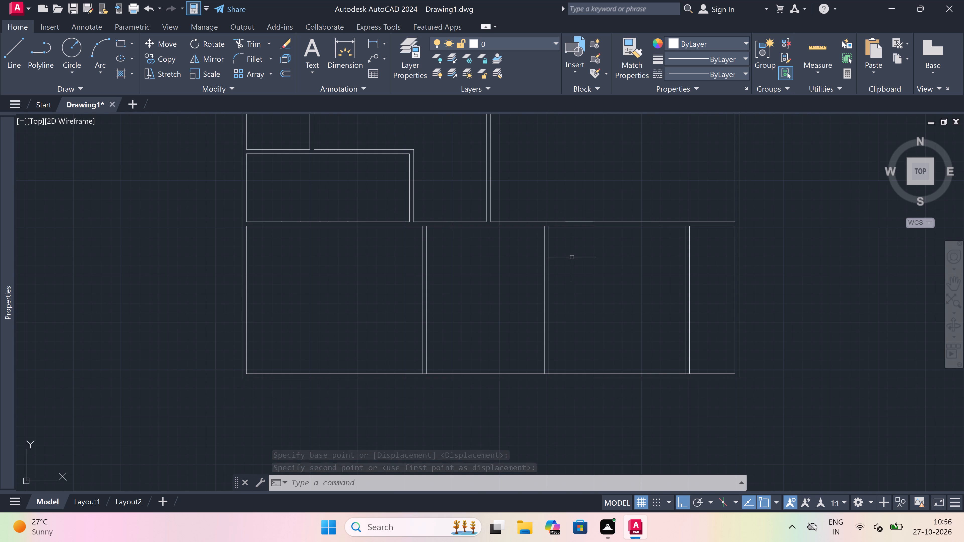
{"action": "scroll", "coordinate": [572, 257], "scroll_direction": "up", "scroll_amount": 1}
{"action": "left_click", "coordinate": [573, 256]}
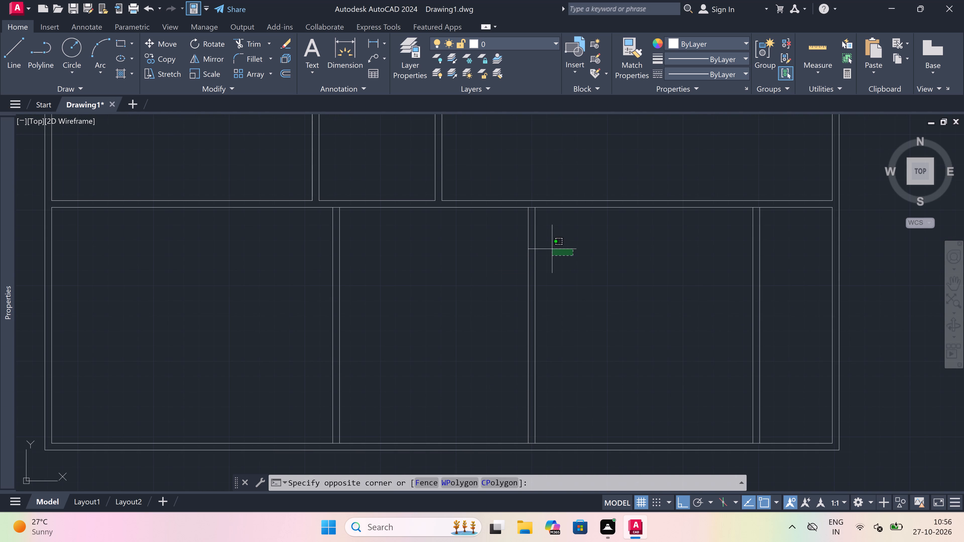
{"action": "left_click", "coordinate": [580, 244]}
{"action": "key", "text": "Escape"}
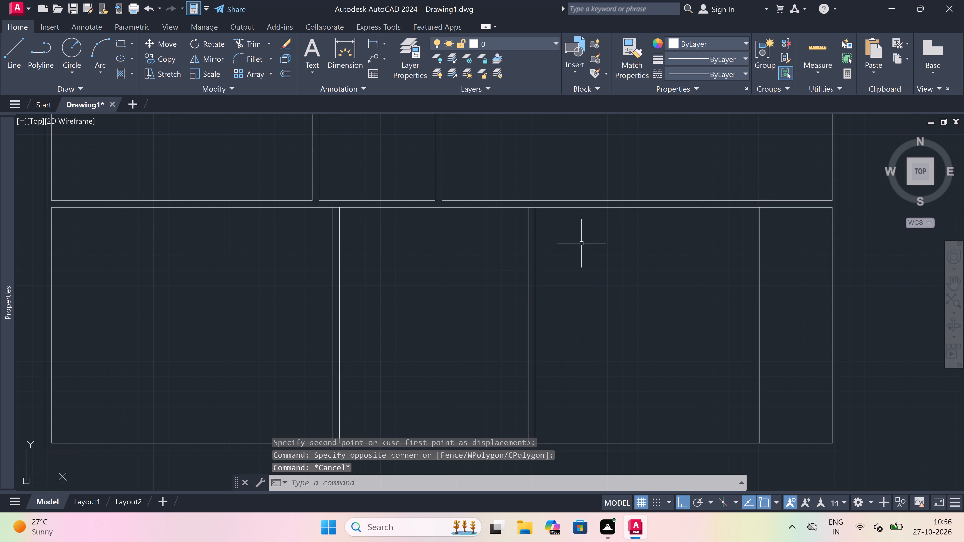
Trim the bottom strip's upper wall line between the faces of the third and second partition walls to open the junctions.
{"action": "type", "text": "tr"}
{"action": "key", "text": "space"}
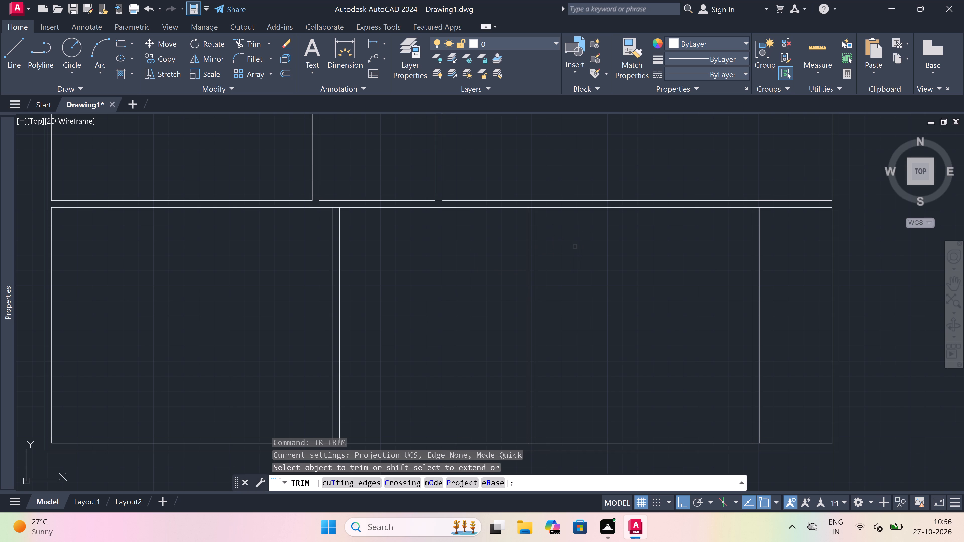
{"action": "scroll", "coordinate": [323, 202], "scroll_direction": "up", "scroll_amount": 2}
{"action": "scroll", "coordinate": [350, 211], "scroll_direction": "up", "scroll_amount": 1}
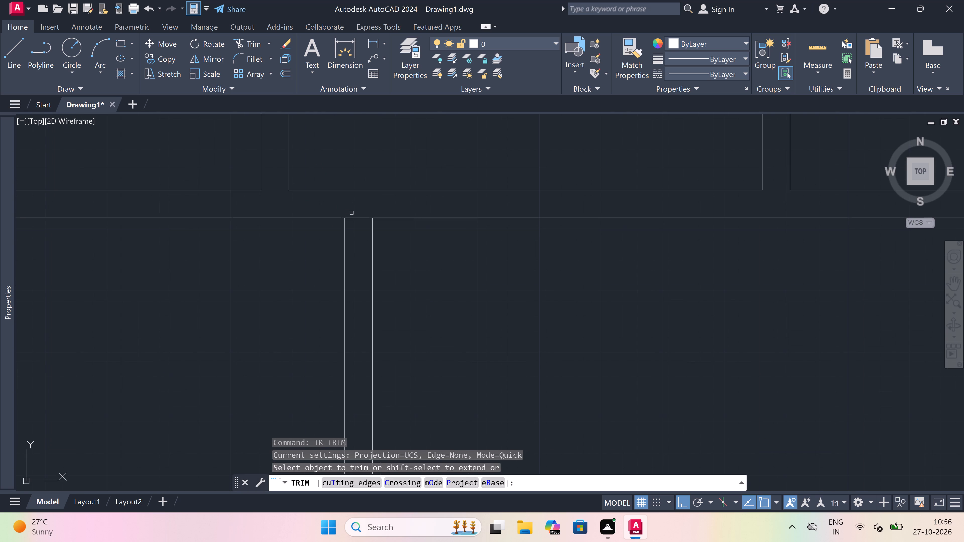
{"action": "left_click", "coordinate": [354, 218]}
{"action": "scroll", "coordinate": [354, 218], "scroll_direction": "down", "scroll_amount": 1}
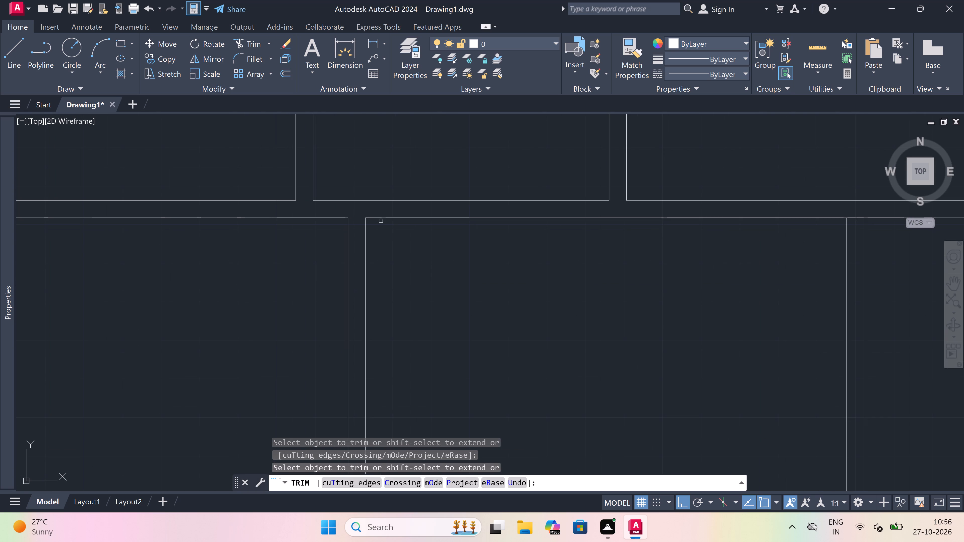
{"action": "scroll", "coordinate": [486, 278], "scroll_direction": "down", "scroll_amount": 4}
{"action": "scroll", "coordinate": [562, 267], "scroll_direction": "up", "scroll_amount": 2}
{"action": "scroll", "coordinate": [506, 270], "scroll_direction": "up", "scroll_amount": 2}
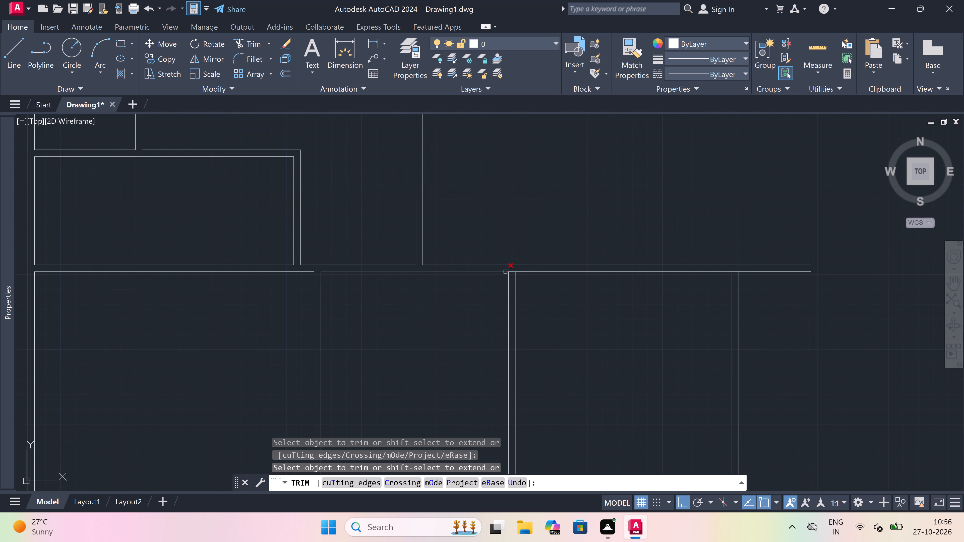
{"action": "left_click", "coordinate": [522, 275]}
{"action": "scroll", "coordinate": [522, 274], "scroll_direction": "down", "scroll_amount": 3}
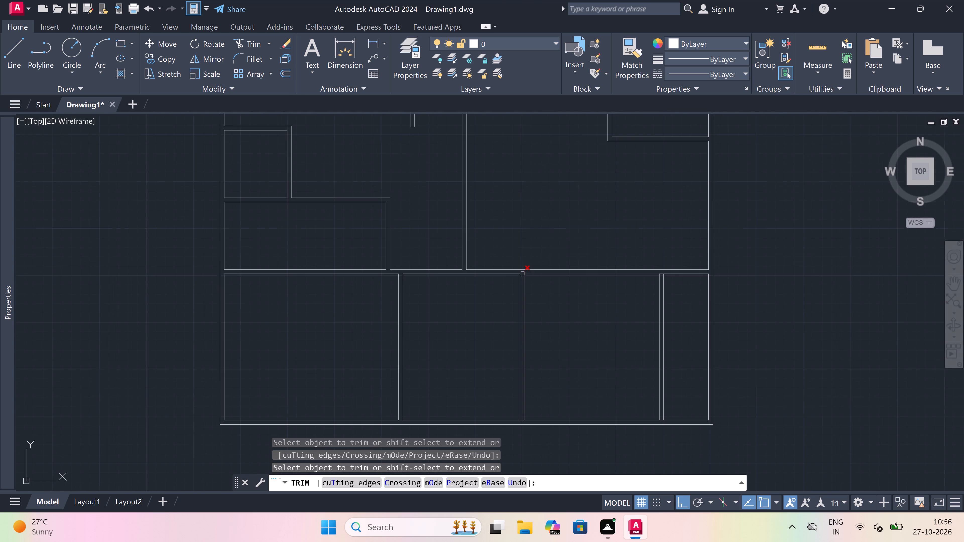
{"action": "scroll", "coordinate": [509, 292], "scroll_direction": "up", "scroll_amount": 1}
{"action": "key", "text": "Escape"}
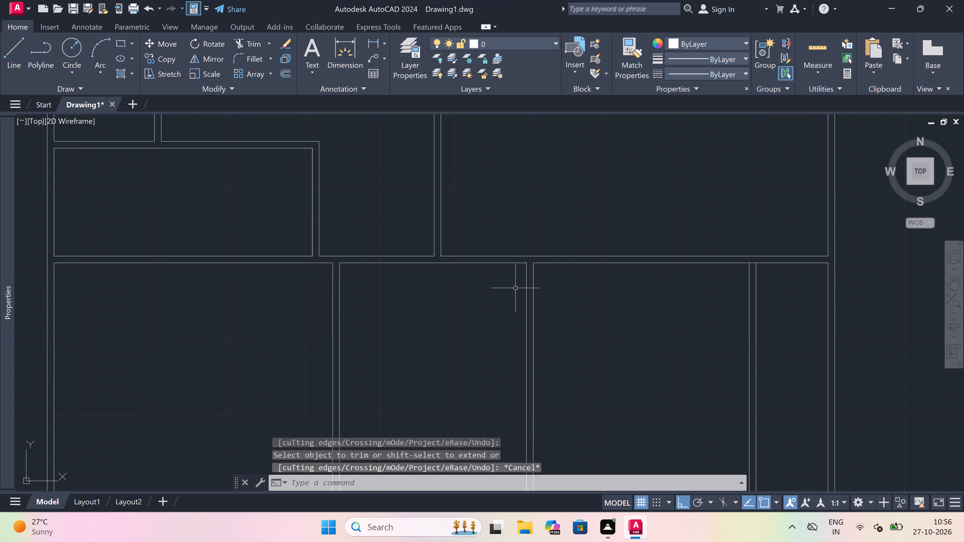
Offset the left exterior wall's inner line 3'6" to the right across the bottom strip's leftmost room.
{"action": "scroll", "coordinate": [508, 290], "scroll_direction": "down", "scroll_amount": 3}
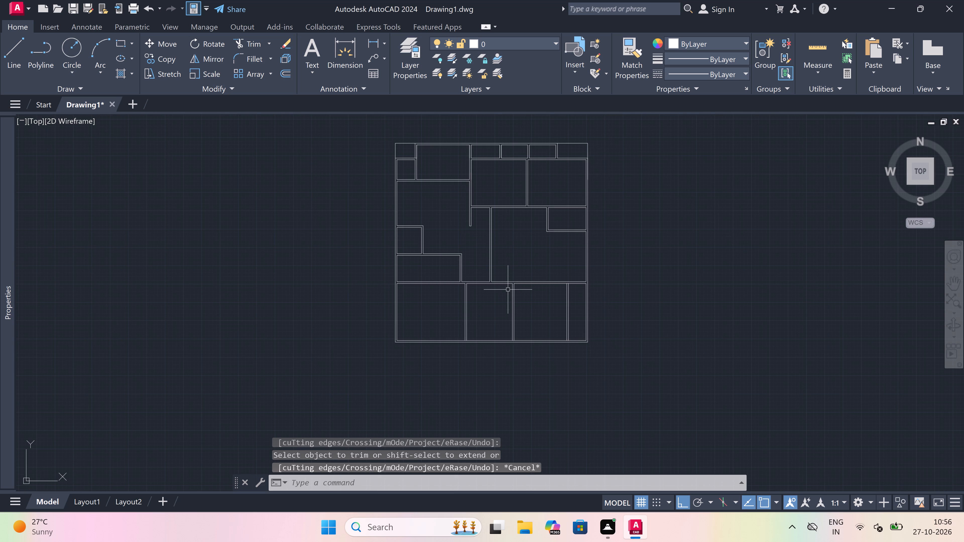
{"action": "scroll", "coordinate": [508, 290], "scroll_direction": "down", "scroll_amount": 1}
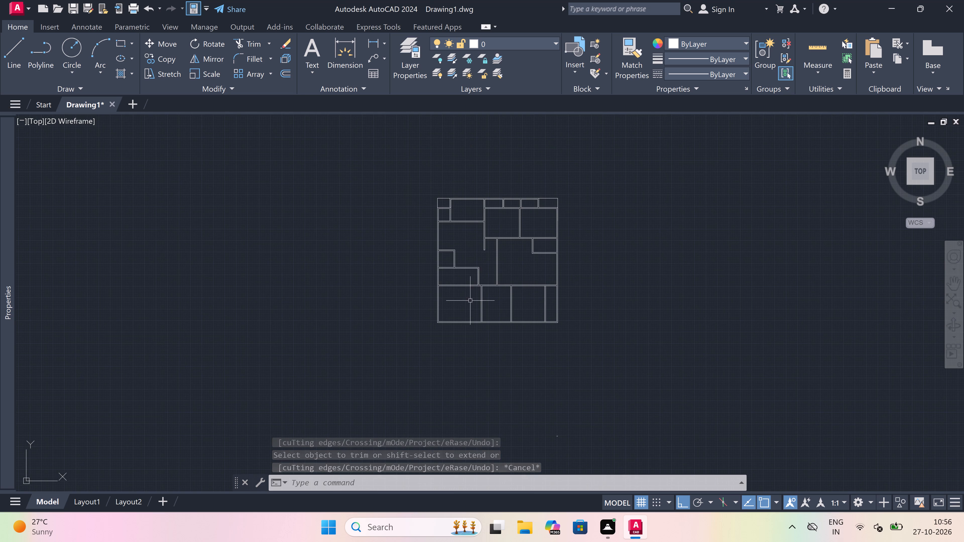
{"action": "scroll", "coordinate": [462, 303], "scroll_direction": "up", "scroll_amount": 3}
{"action": "type", "text": "o"}
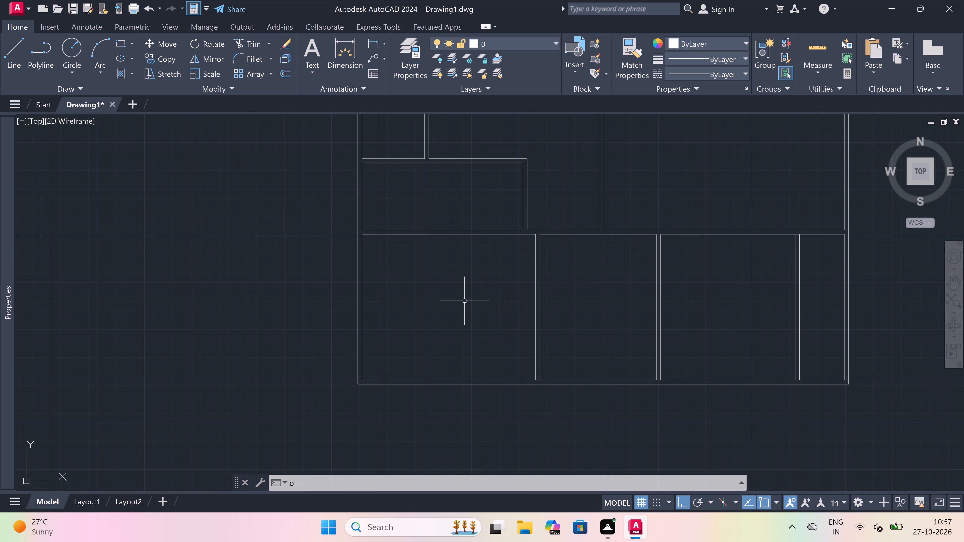
{"action": "key", "text": "space"}
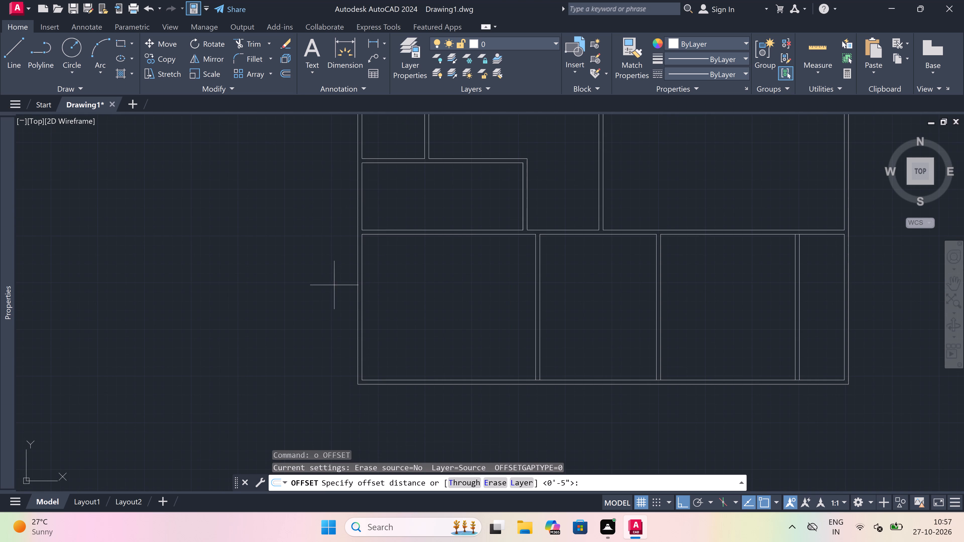
{"action": "scroll", "coordinate": [373, 278], "scroll_direction": "up", "scroll_amount": 1}
{"action": "scroll", "coordinate": [332, 277], "scroll_direction": "up", "scroll_amount": 1}
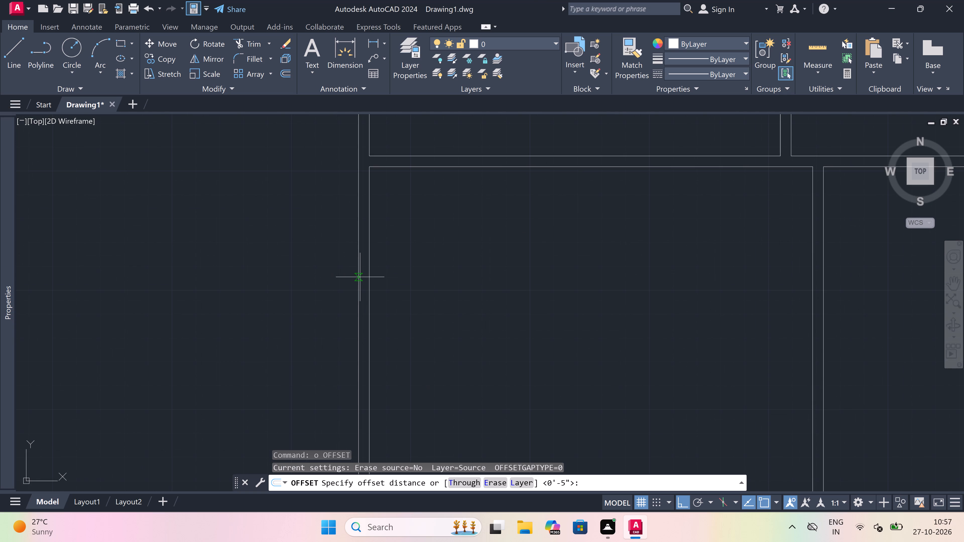
{"action": "left_click_drag", "start_coordinate": [368, 277], "coordinate": [376, 277]}
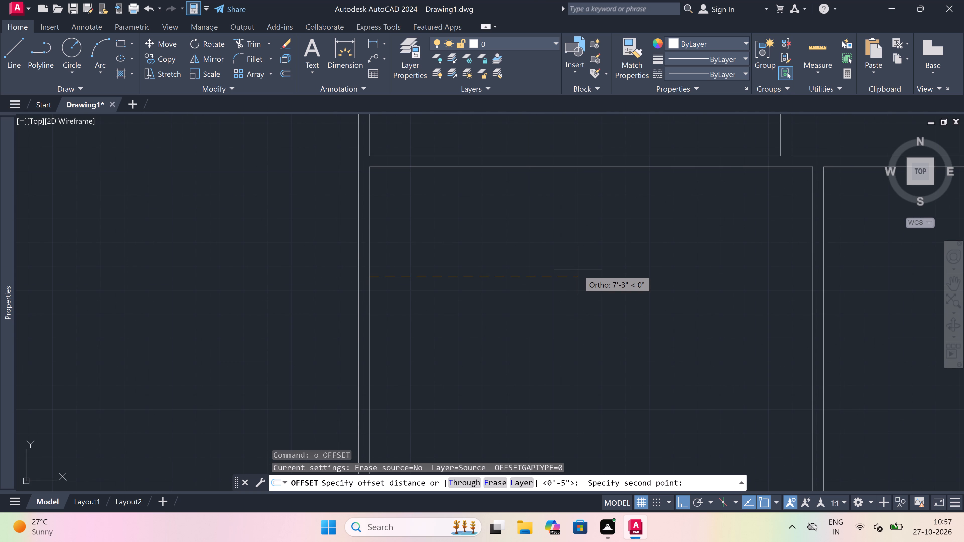
{"action": "type", "text": "3'6\""}
{"action": "key", "text": "space"}
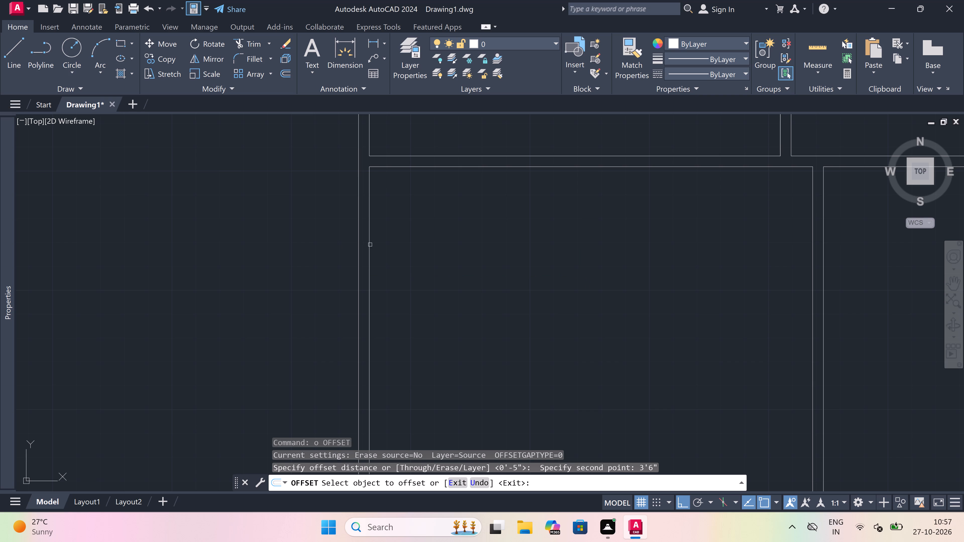
{"action": "left_click_drag", "start_coordinate": [370, 244], "coordinate": [373, 244]}
{"action": "left_click", "coordinate": [628, 263]}
{"action": "key", "text": "Escape"}
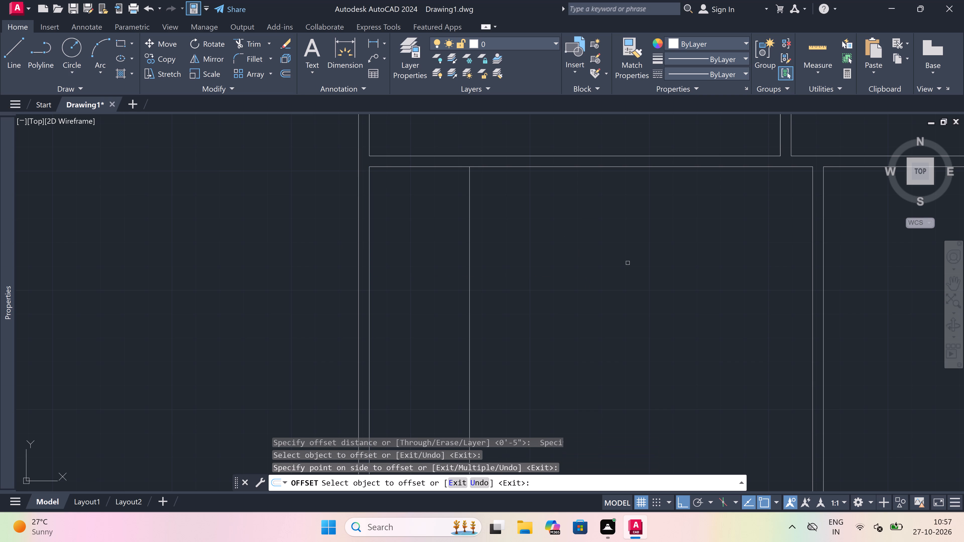
Offset the new vertical line 4.5" to the right to form the bottom strip's fourth partition wall.
{"action": "key", "text": "space"}
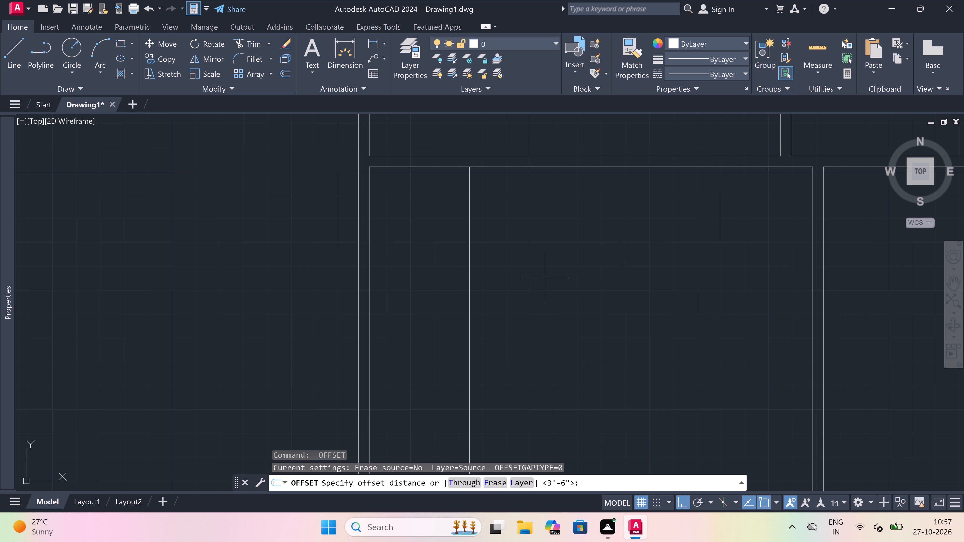
{"action": "left_click_drag", "start_coordinate": [464, 293], "coordinate": [489, 290]}
{"action": "type", "text": "4.5"}
{"action": "type", "text": "\""}
{"action": "key", "text": "space"}
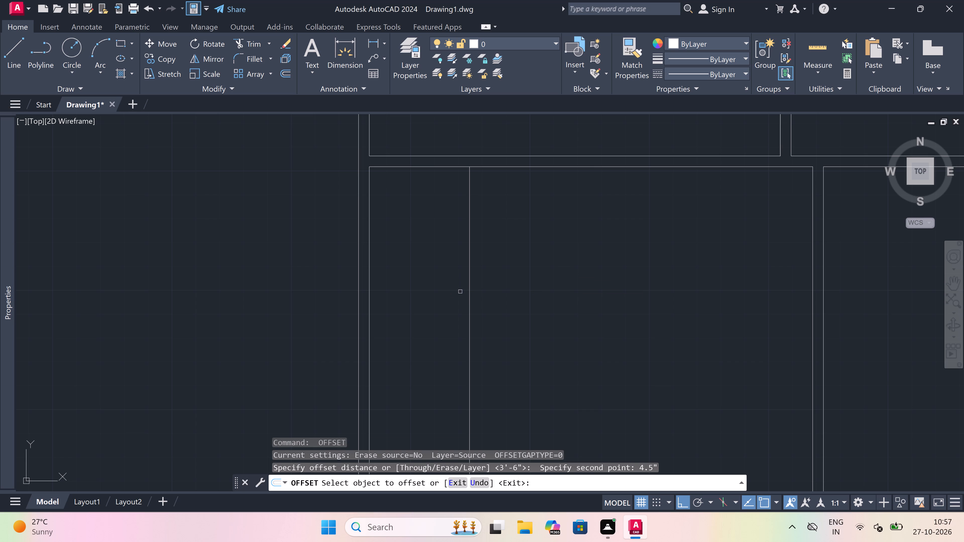
{"action": "left_click_drag", "start_coordinate": [471, 286], "coordinate": [475, 285]}
{"action": "left_click", "coordinate": [506, 285]}
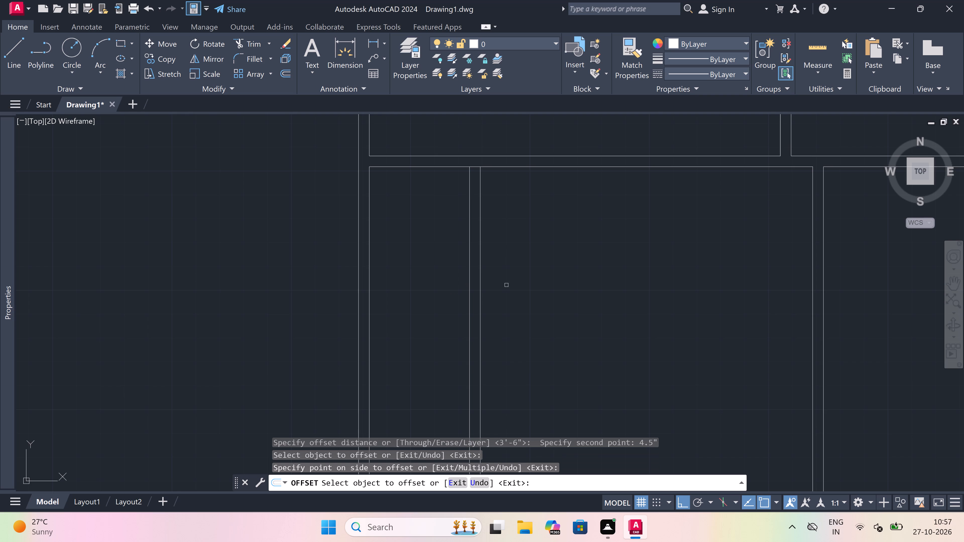
{"action": "scroll", "coordinate": [446, 288], "scroll_direction": "down", "scroll_amount": 4}
{"action": "scroll", "coordinate": [446, 288], "scroll_direction": "up", "scroll_amount": 2}
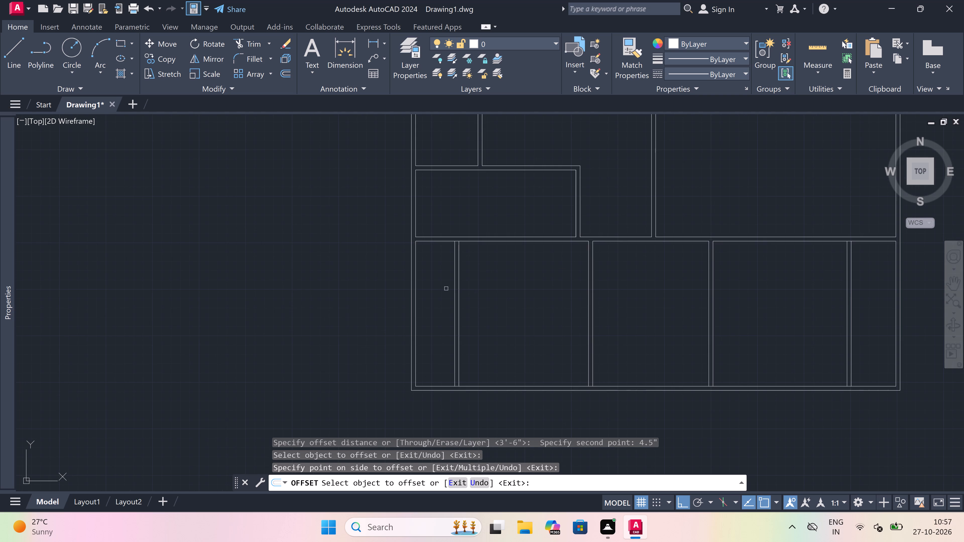
{"action": "key", "text": "Escape"}
Draw the projection's inner outline 3'10" below the bottom exterior wall, between the facing sides of the third and second partition walls.
{"action": "scroll", "coordinate": [441, 289], "scroll_direction": "down", "scroll_amount": 1}
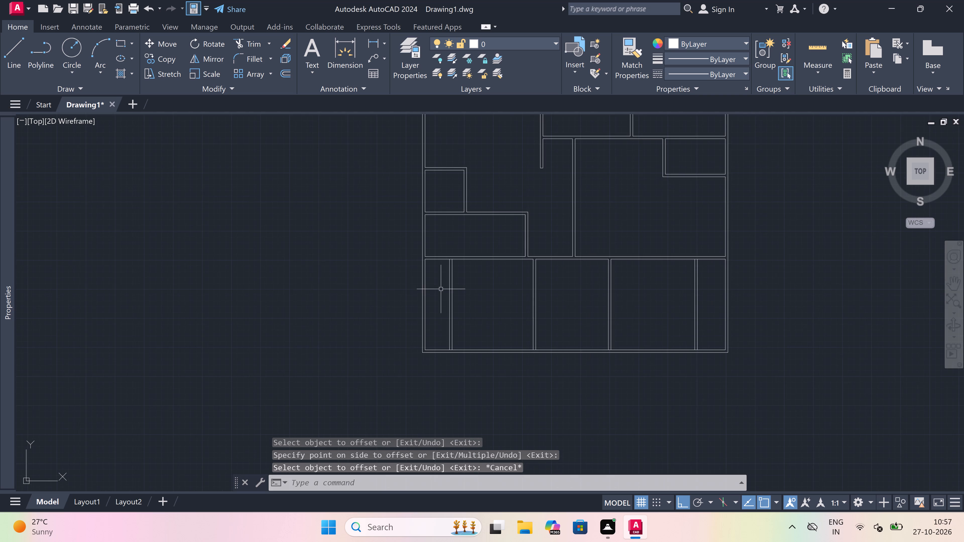
{"action": "scroll", "coordinate": [440, 289], "scroll_direction": "down", "scroll_amount": 1}
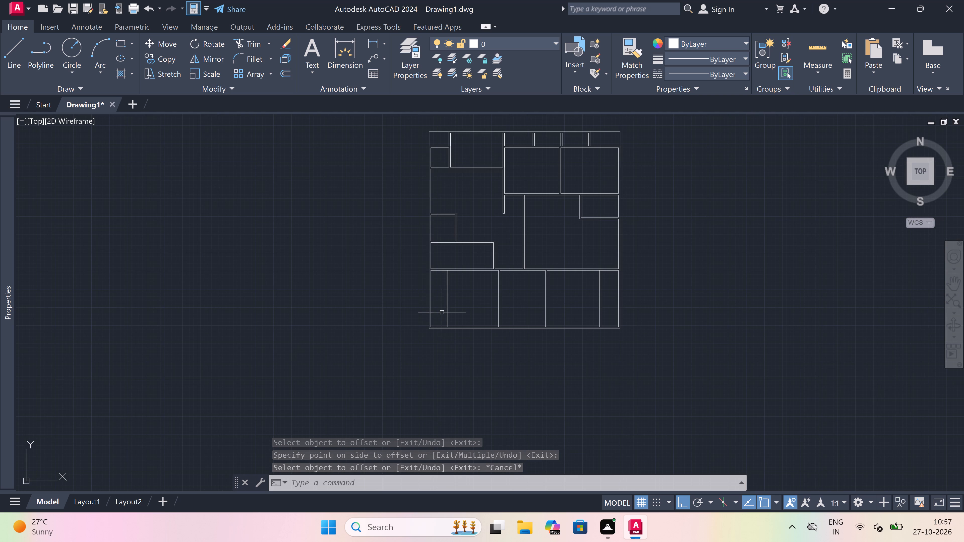
{"action": "scroll", "coordinate": [467, 333], "scroll_direction": "up", "scroll_amount": 2}
{"action": "scroll", "coordinate": [467, 333], "scroll_direction": "down", "scroll_amount": 2}
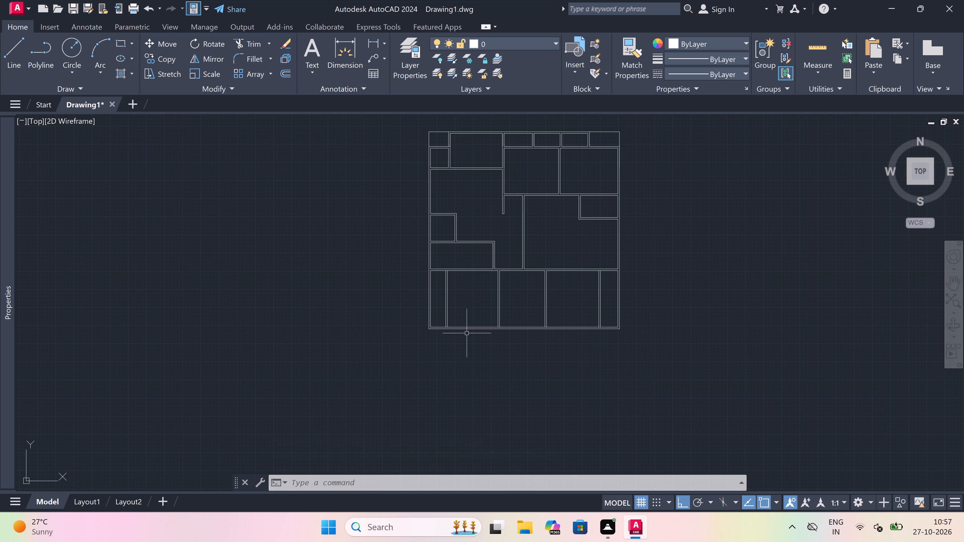
{"action": "scroll", "coordinate": [528, 316], "scroll_direction": "up", "scroll_amount": 2}
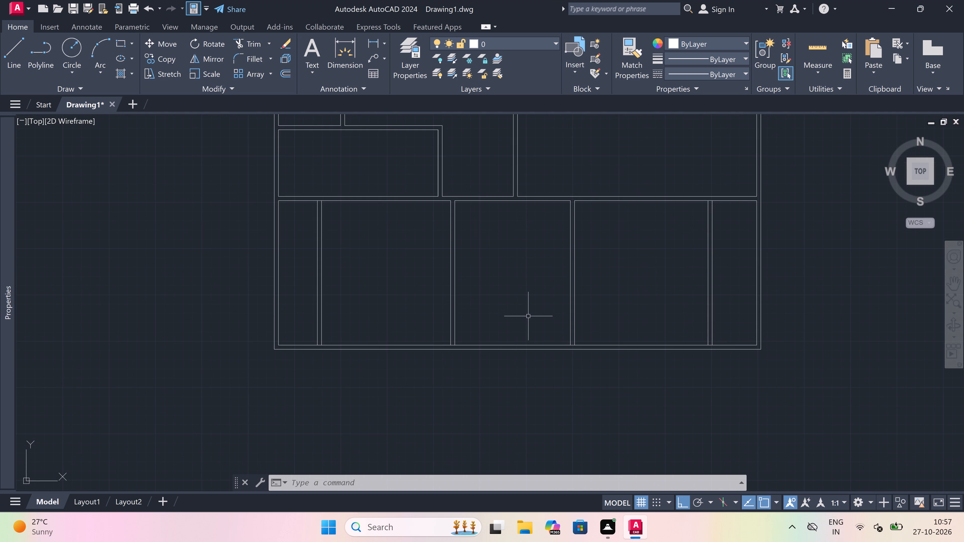
{"action": "scroll", "coordinate": [480, 383], "scroll_direction": "up", "scroll_amount": 2}
{"action": "type", "text": "l"}
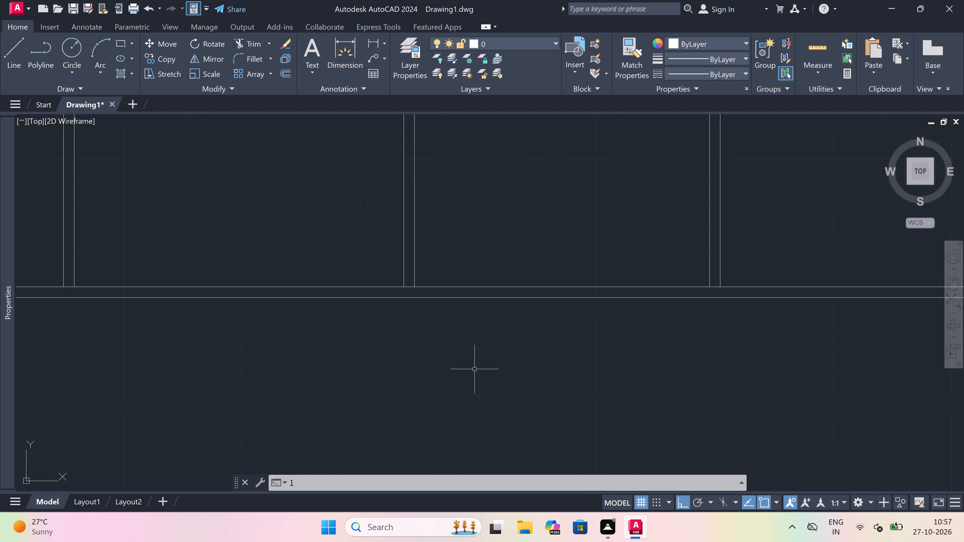
{"action": "key", "text": "space"}
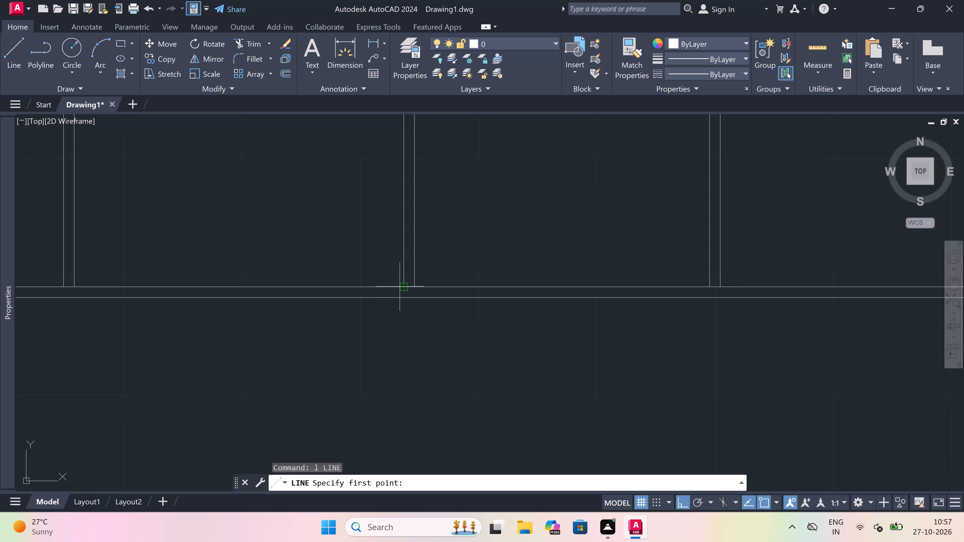
{"action": "left_click", "coordinate": [413, 287]}
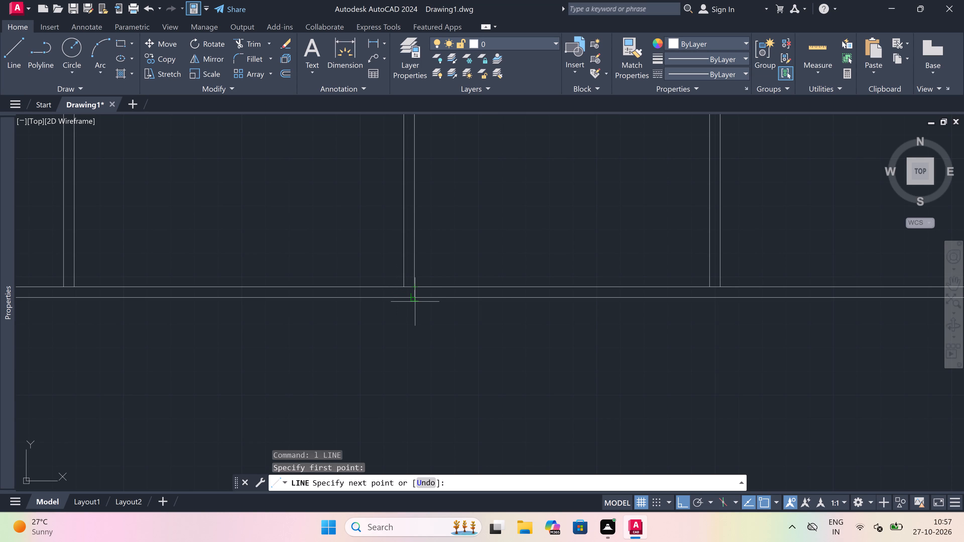
{"action": "left_click", "coordinate": [415, 298]}
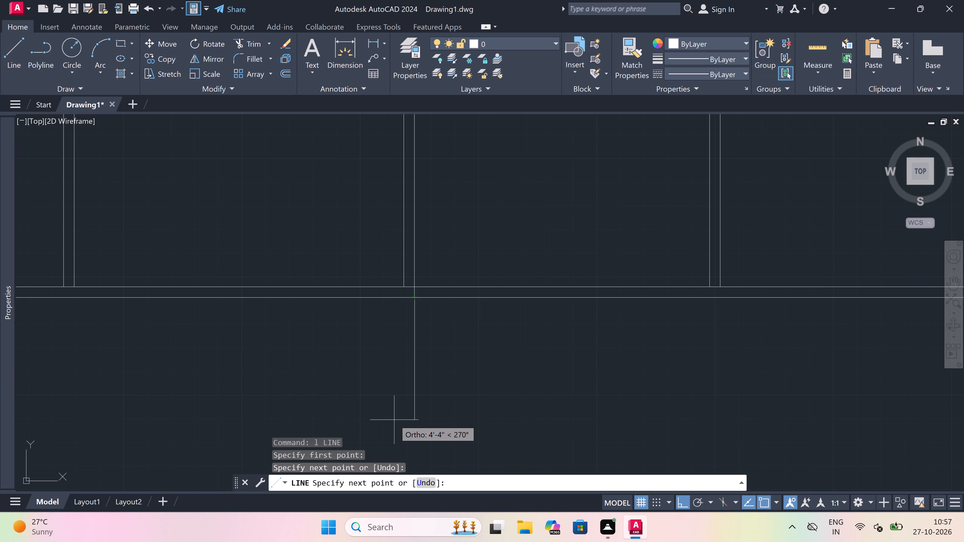
{"action": "type", "text": "3'10"}
{"action": "type", "text": "\""}
{"action": "key", "text": "space"}
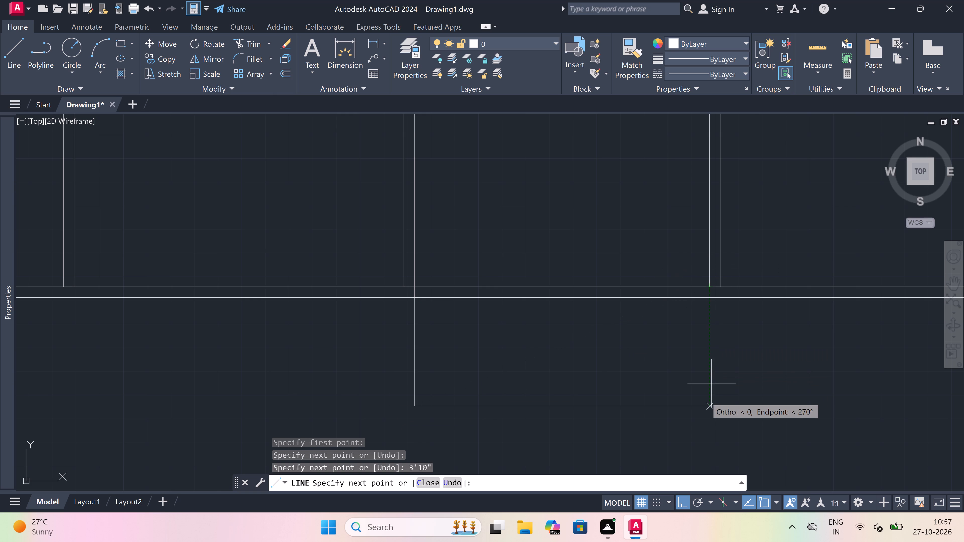
{"action": "left_click_drag", "start_coordinate": [713, 406], "coordinate": [715, 361]}
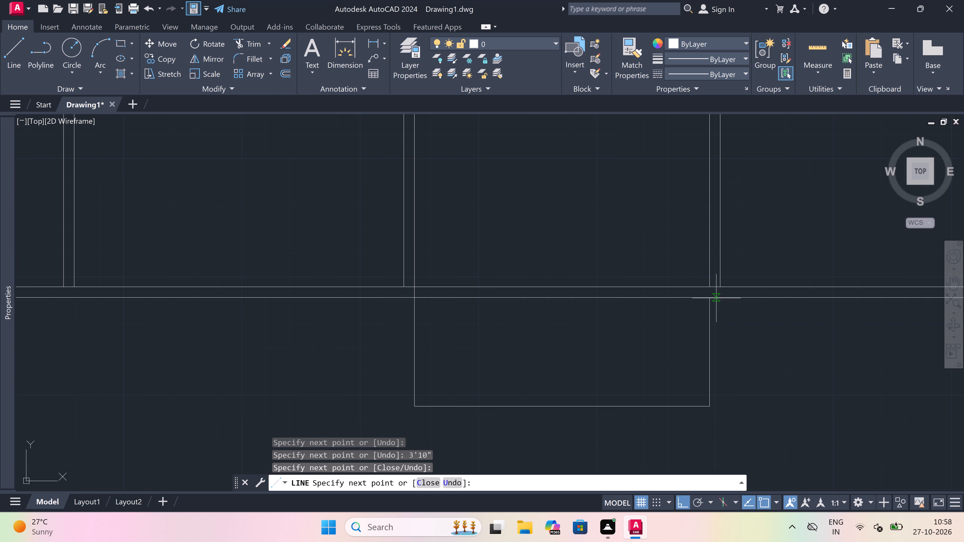
{"action": "left_click", "coordinate": [714, 286]}
{"action": "key", "text": "Escape"}
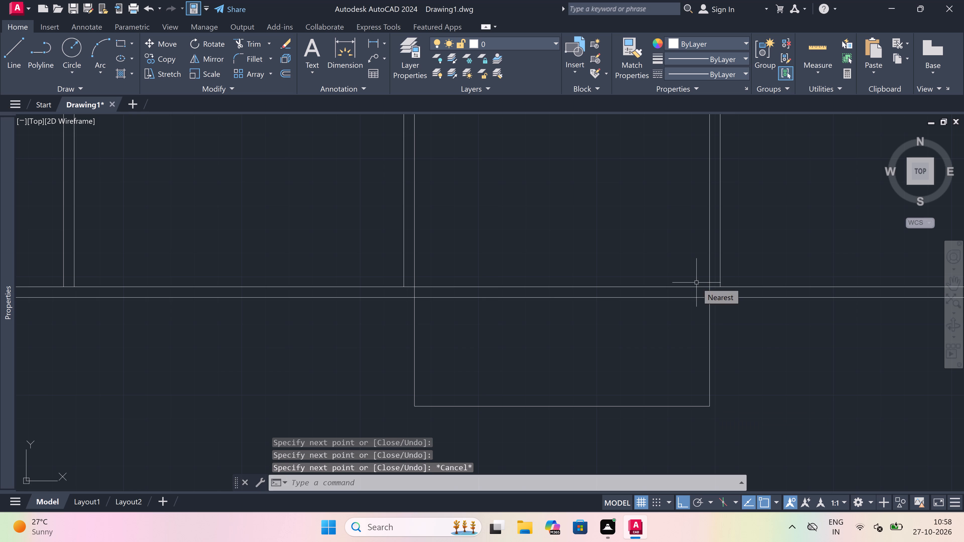
Draw a line extending the second partition wall's right face down to 4.5" below the projection's inner bottom line.
{"action": "key", "text": "space"}
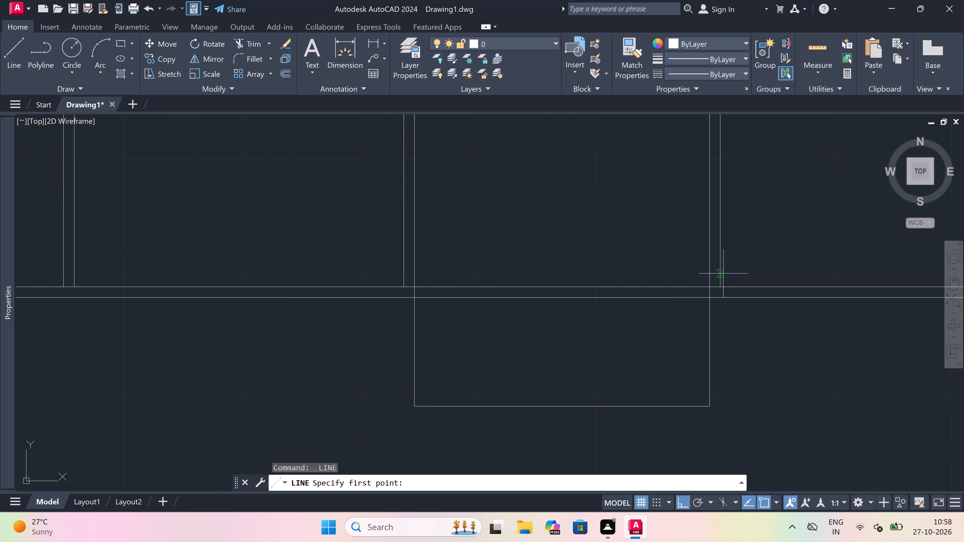
{"action": "left_click", "coordinate": [722, 285]}
{"action": "scroll", "coordinate": [722, 285], "scroll_direction": "down", "scroll_amount": 2}
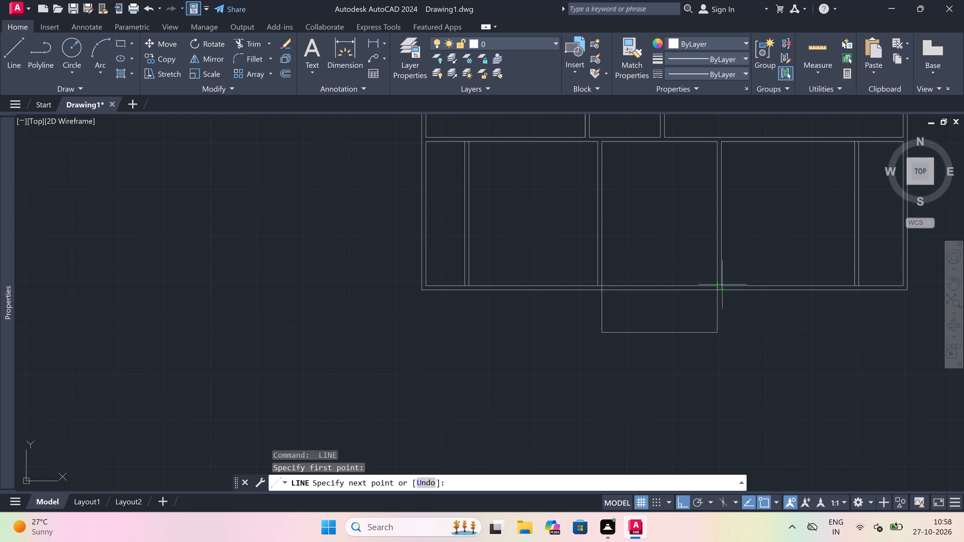
{"action": "scroll", "coordinate": [726, 328], "scroll_direction": "up", "scroll_amount": 4}
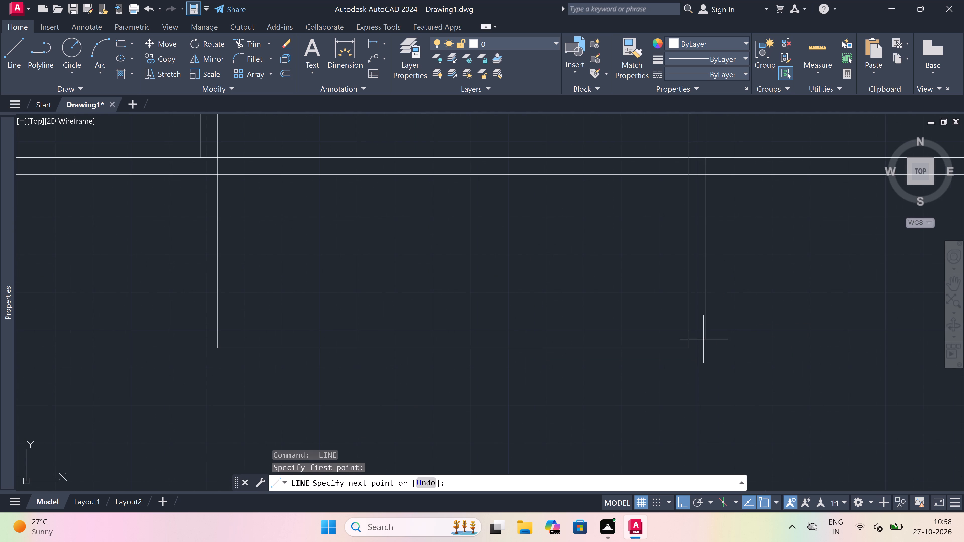
{"action": "scroll", "coordinate": [701, 352], "scroll_direction": "up", "scroll_amount": 2}
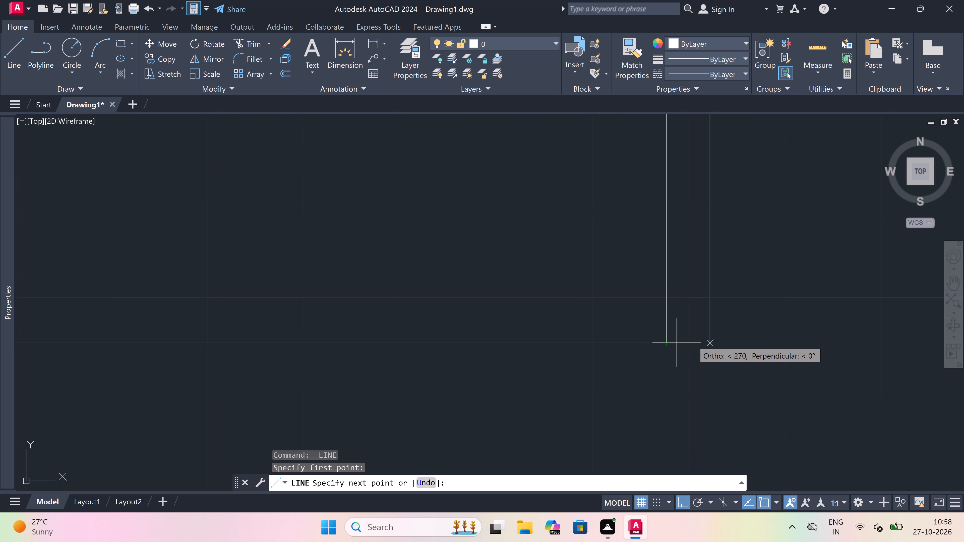
{"action": "left_click", "coordinate": [709, 343]}
{"action": "scroll", "coordinate": [711, 341], "scroll_direction": "down", "scroll_amount": 6}
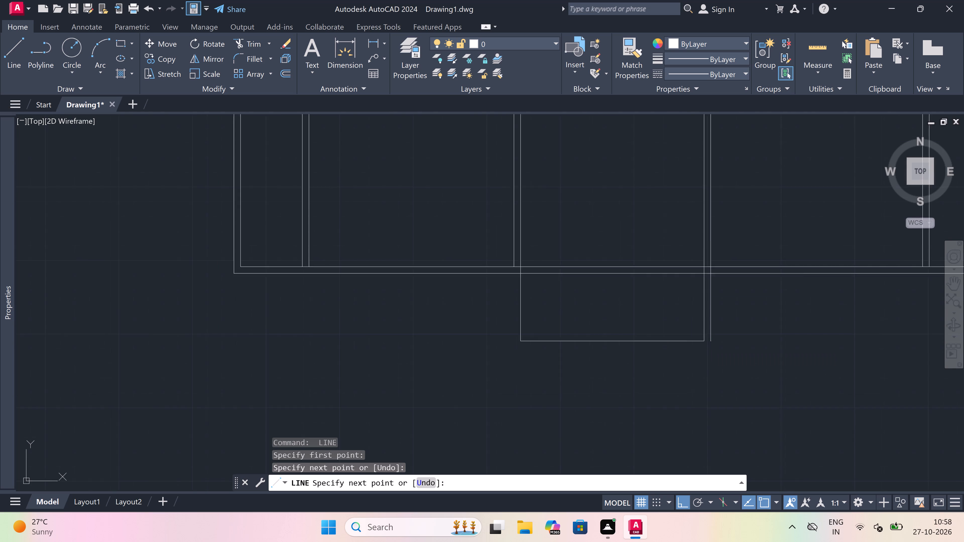
{"action": "scroll", "coordinate": [707, 347], "scroll_direction": "up", "scroll_amount": 5}
{"action": "type", "text": "4.5"}
{"action": "type", "text": "\""}
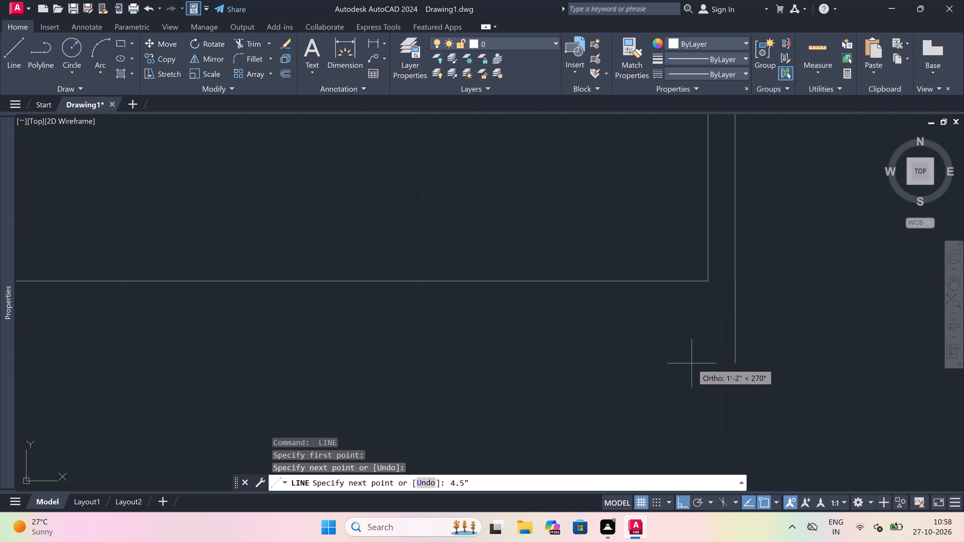
{"action": "key", "text": "space"}
Continue the outer outline along the projection's bottom to 4.5" past the inner left corner, then up to the third partition wall's left face.
{"action": "scroll", "coordinate": [384, 367], "scroll_direction": "down", "scroll_amount": 5}
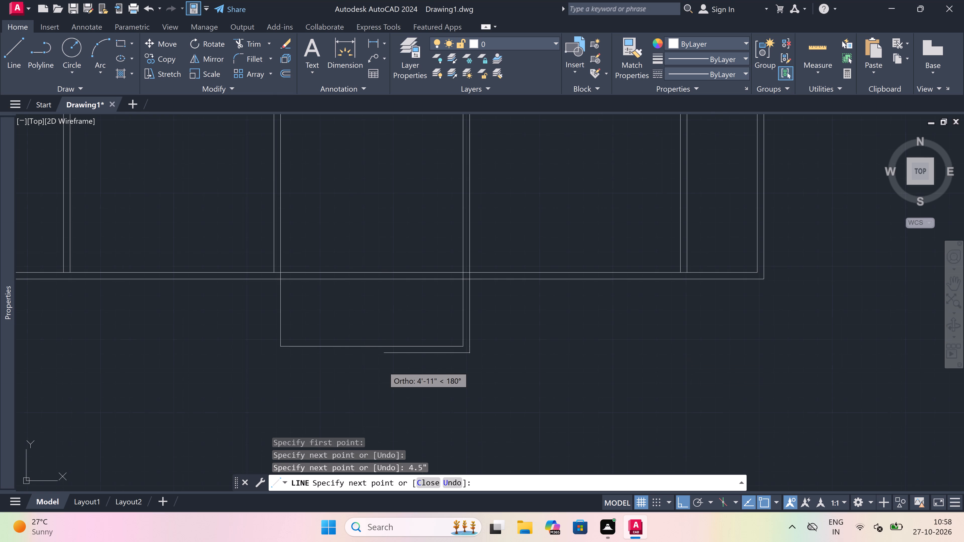
{"action": "scroll", "coordinate": [204, 337], "scroll_direction": "up", "scroll_amount": 3}
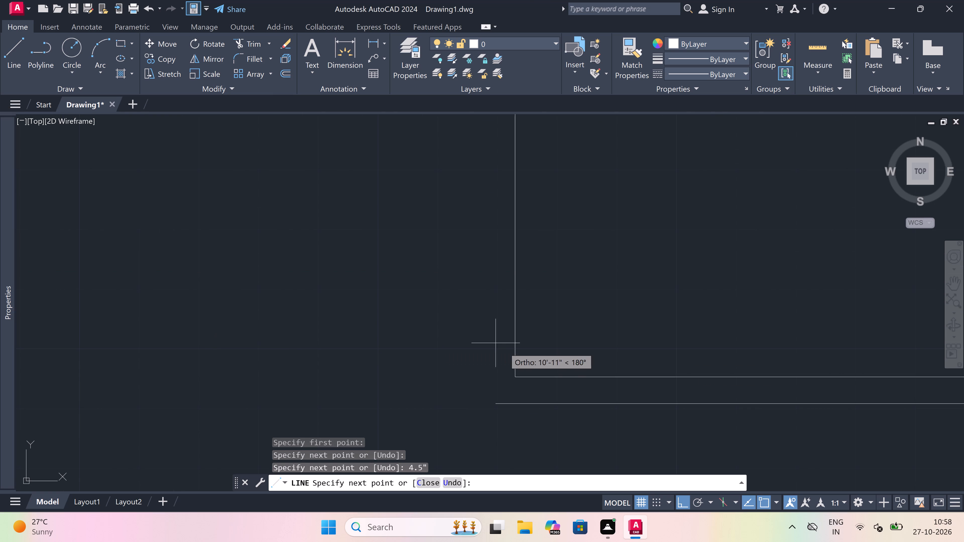
{"action": "scroll", "coordinate": [495, 419], "scroll_direction": "up", "scroll_amount": 3}
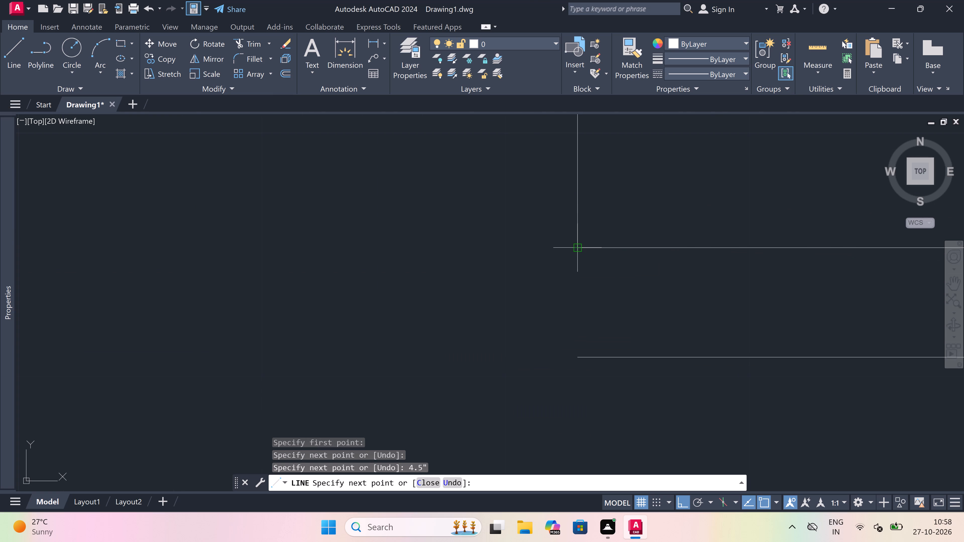
{"action": "left_click", "coordinate": [577, 357]}
{"action": "type", "text": "4.5"}
{"action": "type", "text": "\""}
{"action": "key", "text": "space"}
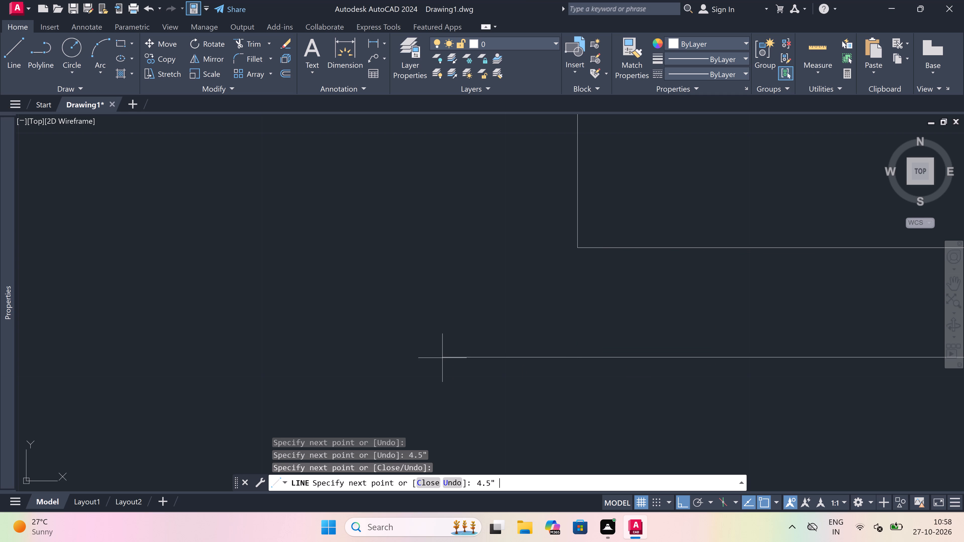
{"action": "scroll", "coordinate": [442, 358], "scroll_direction": "down", "scroll_amount": 6}
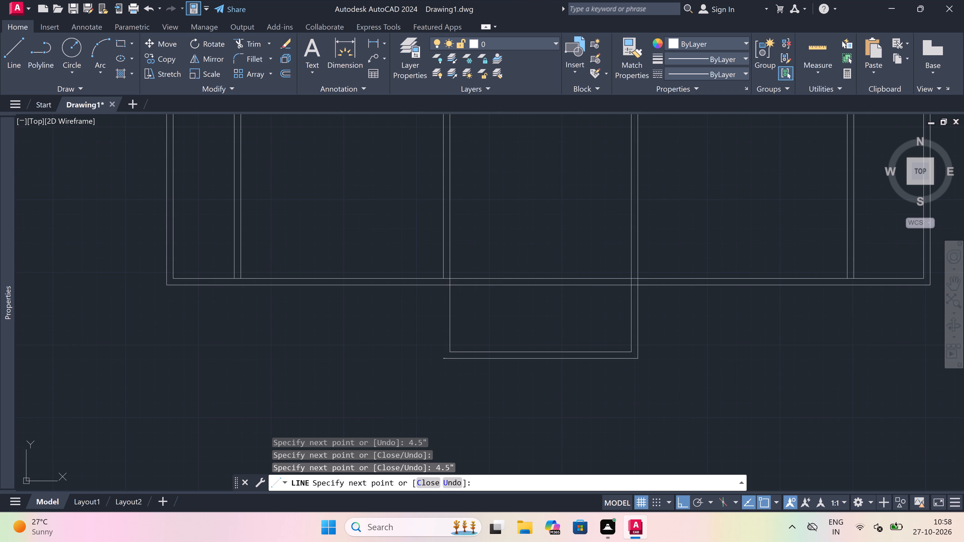
{"action": "scroll", "coordinate": [440, 292], "scroll_direction": "up", "scroll_amount": 2}
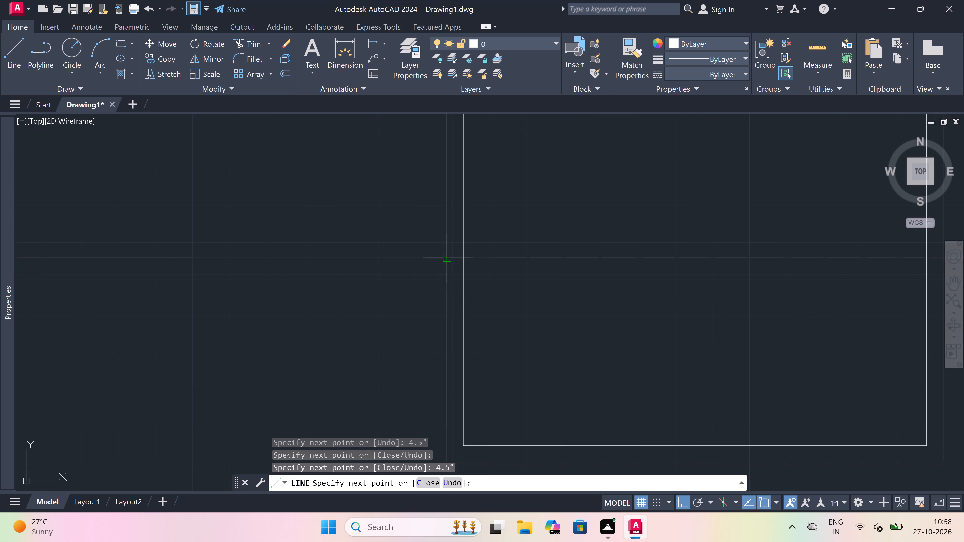
{"action": "left_click", "coordinate": [447, 257]}
{"action": "key", "text": "Escape"}
Trim both lines of the bottom exterior wall inside the third partition wall and across the projecting middle room.
{"action": "type", "text": "tr"}
{"action": "key", "text": "space"}
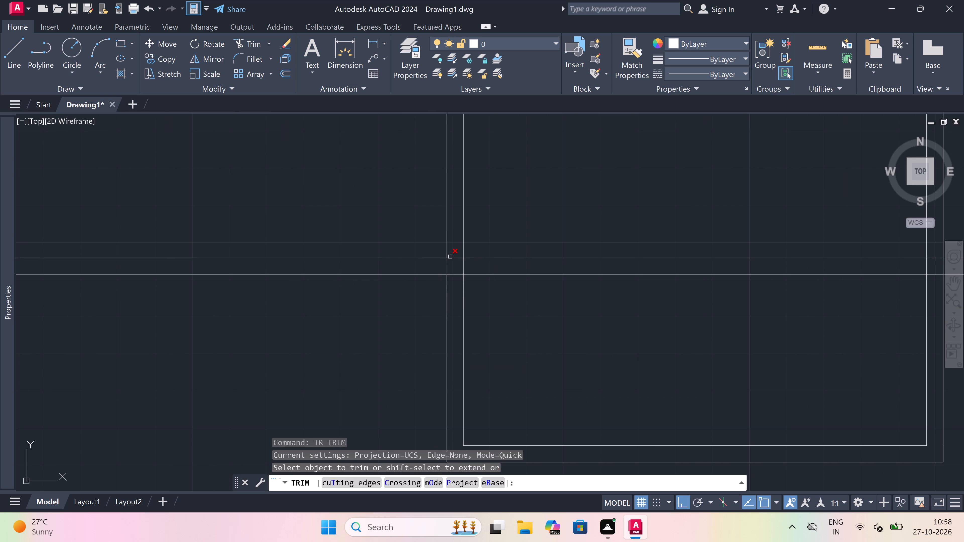
{"action": "left_click", "coordinate": [460, 243]}
{"action": "left_click", "coordinate": [452, 301]}
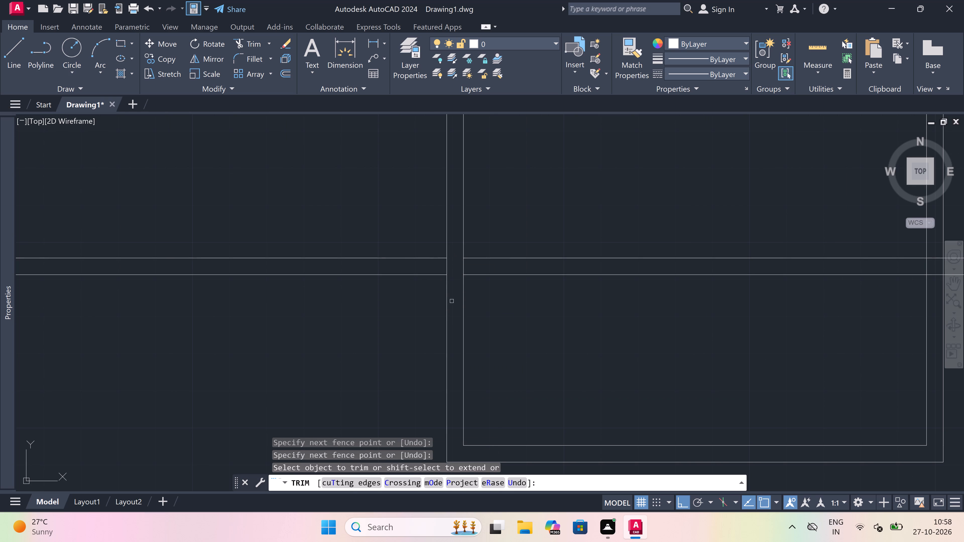
{"action": "scroll", "coordinate": [543, 221], "scroll_direction": "down", "scroll_amount": 1}
{"action": "left_click", "coordinate": [543, 221]}
{"action": "left_click", "coordinate": [546, 303]}
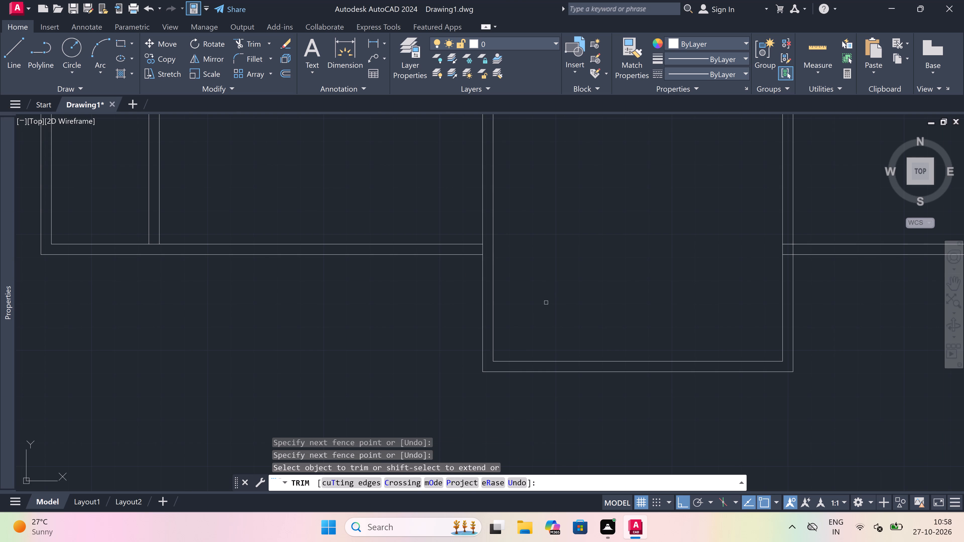
Trim both bottom exterior wall lines between the faces of the second partition wall to clean up the junction.
{"action": "scroll", "coordinate": [546, 301], "scroll_direction": "down", "scroll_amount": 2}
{"action": "scroll", "coordinate": [645, 282], "scroll_direction": "up", "scroll_amount": 2}
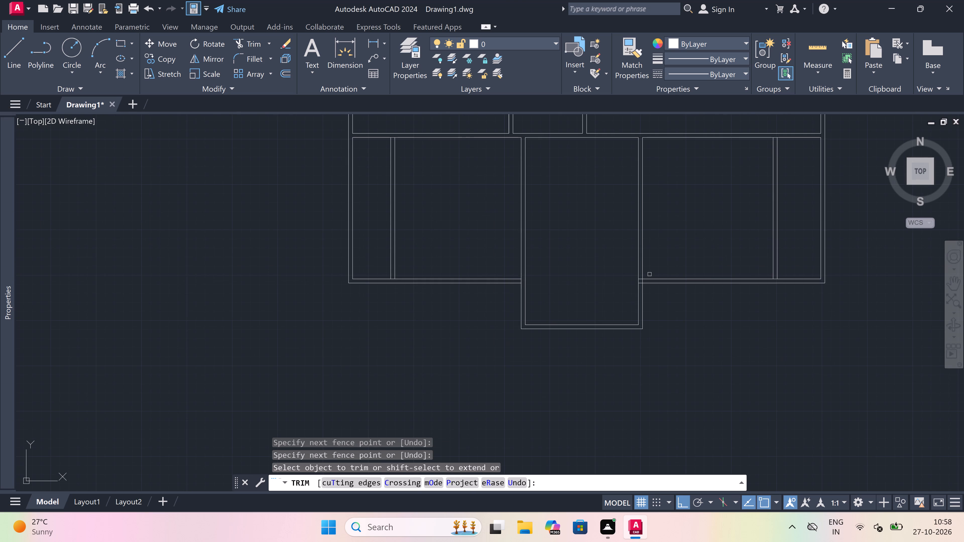
{"action": "scroll", "coordinate": [645, 282], "scroll_direction": "up", "scroll_amount": 3}
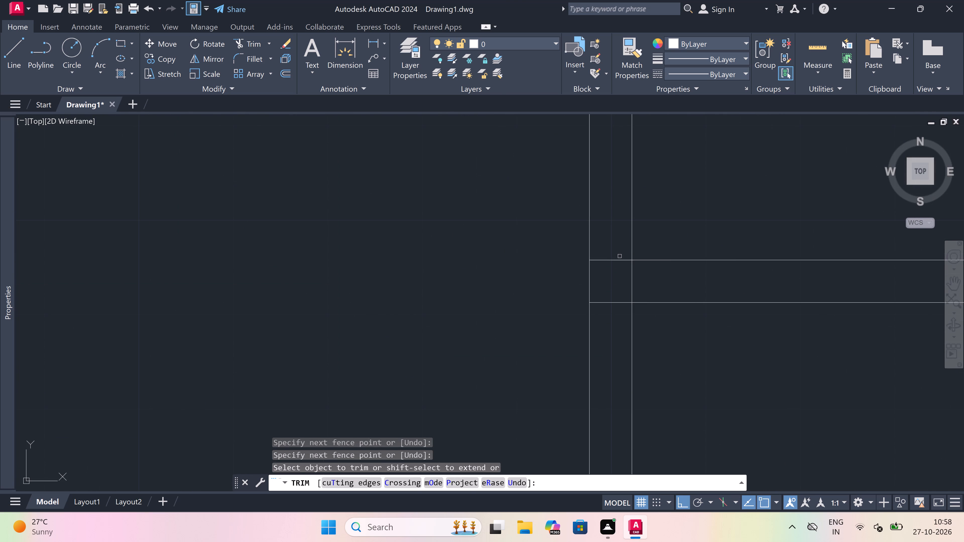
{"action": "left_click", "coordinate": [616, 251]}
{"action": "left_click", "coordinate": [615, 320]}
{"action": "scroll", "coordinate": [612, 322], "scroll_direction": "down", "scroll_amount": 5}
{"action": "scroll", "coordinate": [559, 305], "scroll_direction": "down", "scroll_amount": 4}
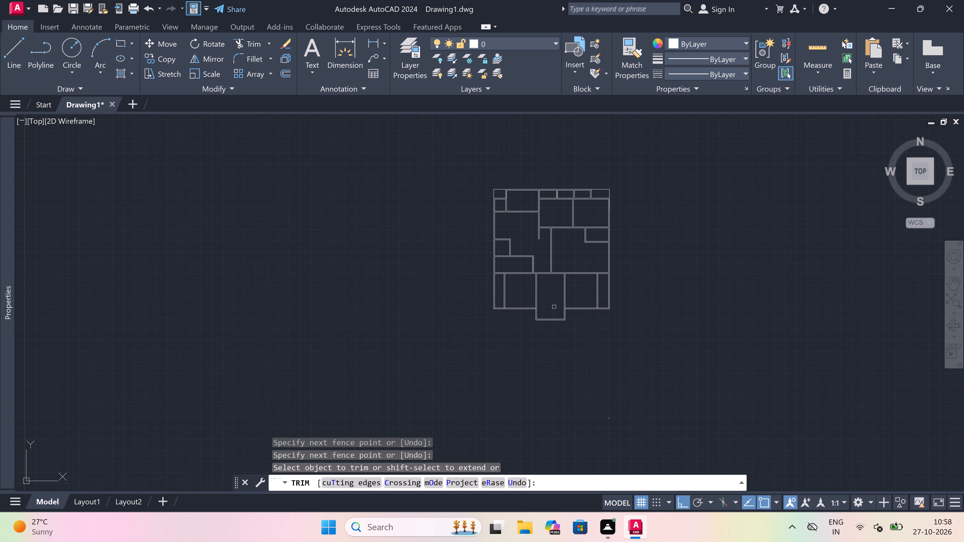
{"action": "scroll", "coordinate": [550, 280], "scroll_direction": "up", "scroll_amount": 1}
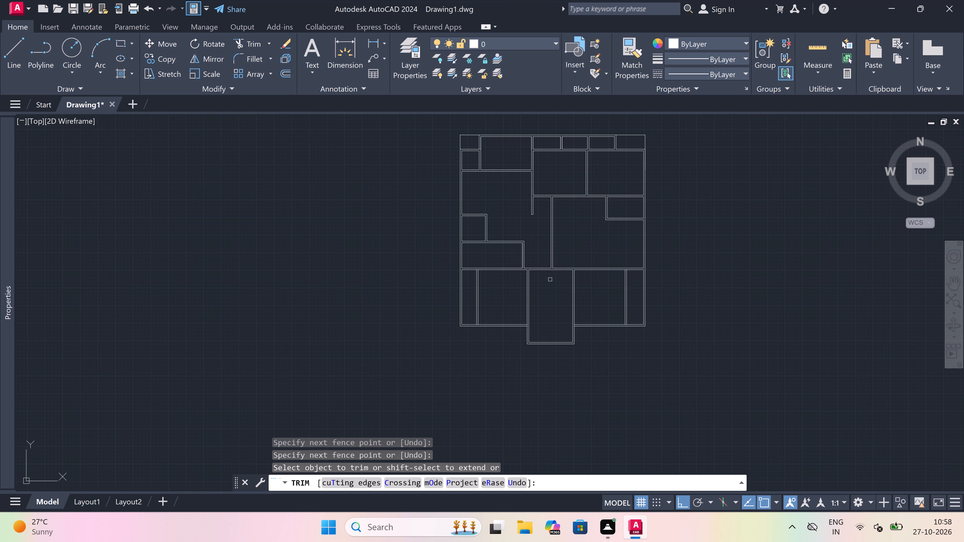
{"action": "key", "text": "Escape"}
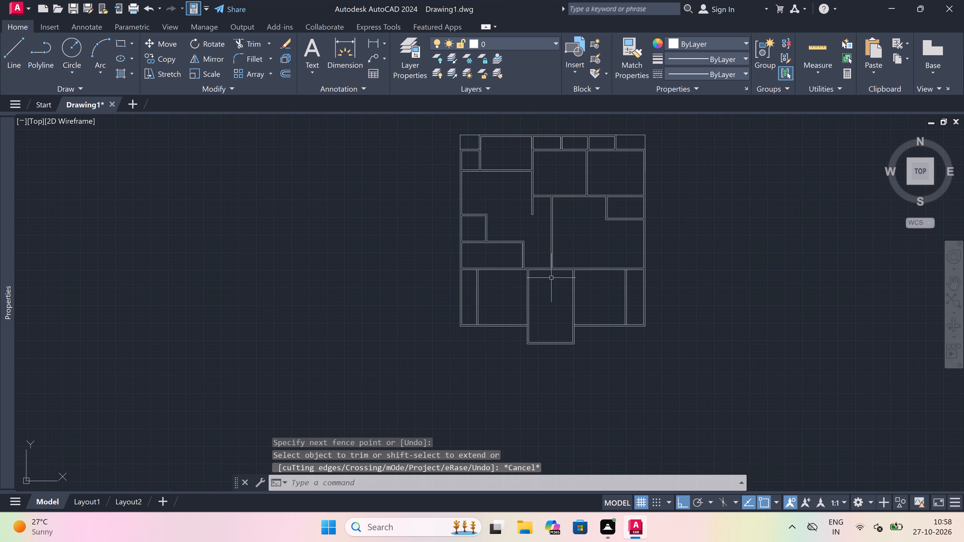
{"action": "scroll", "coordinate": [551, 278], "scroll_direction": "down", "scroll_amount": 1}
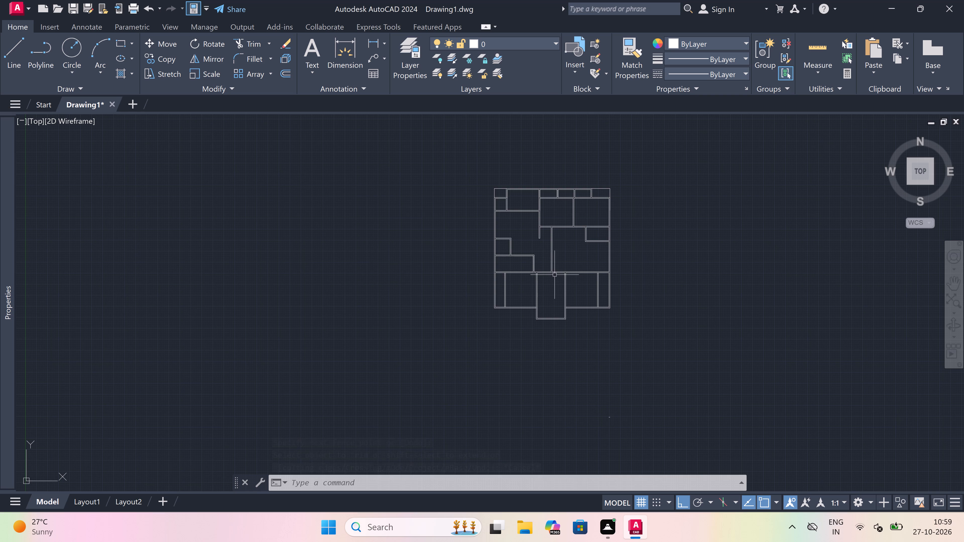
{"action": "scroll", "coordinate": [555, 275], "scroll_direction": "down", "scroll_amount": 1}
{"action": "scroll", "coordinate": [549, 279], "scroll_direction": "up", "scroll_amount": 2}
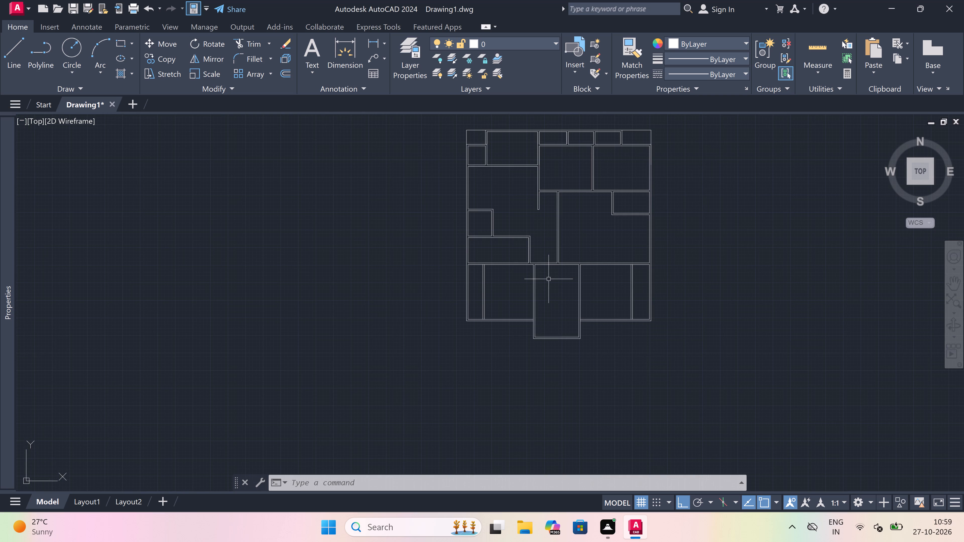
Create a new layer named line1 and set its colour to index 11.
{"action": "scroll", "coordinate": [549, 279], "scroll_direction": "up", "scroll_amount": 2}
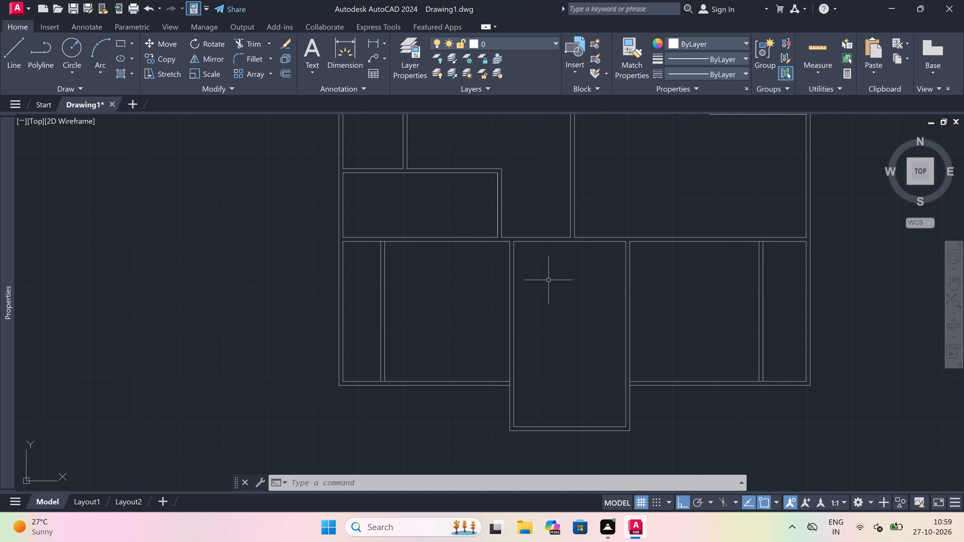
{"action": "scroll", "coordinate": [549, 280], "scroll_direction": "down", "scroll_amount": 3}
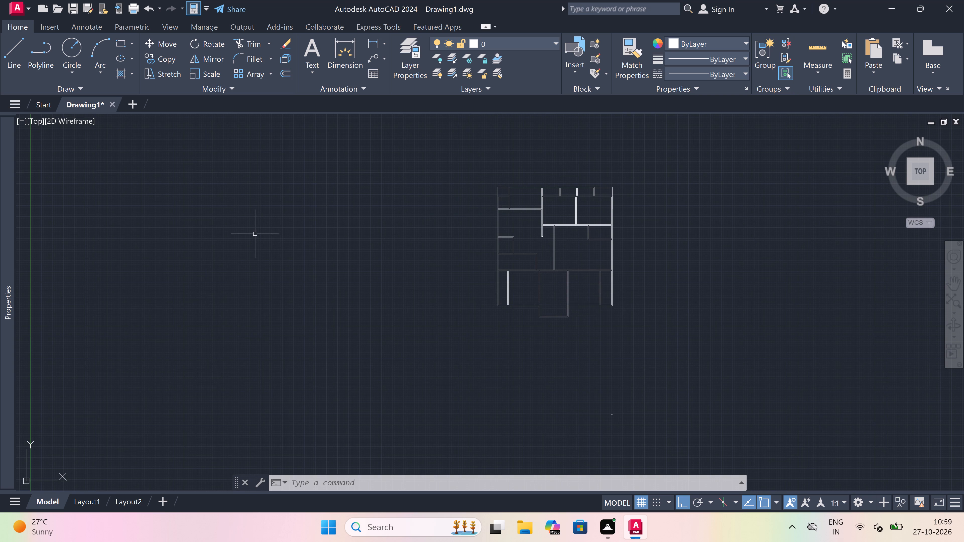
{"action": "left_click", "coordinate": [398, 75]}
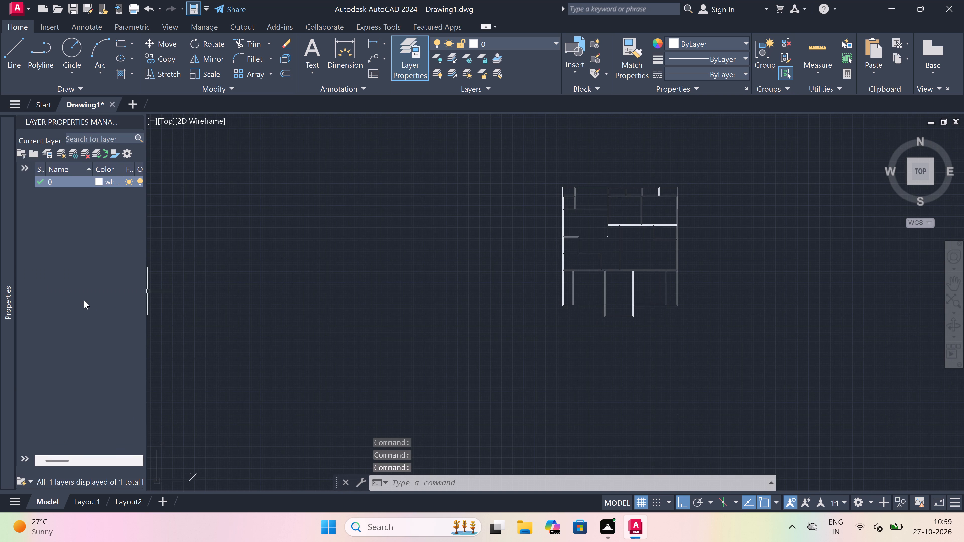
{"action": "right_click", "coordinate": [83, 300]}
{"action": "left_click", "coordinate": [122, 246]}
{"action": "key", "text": "BackSpace"}
{"action": "type", "text": "line"}
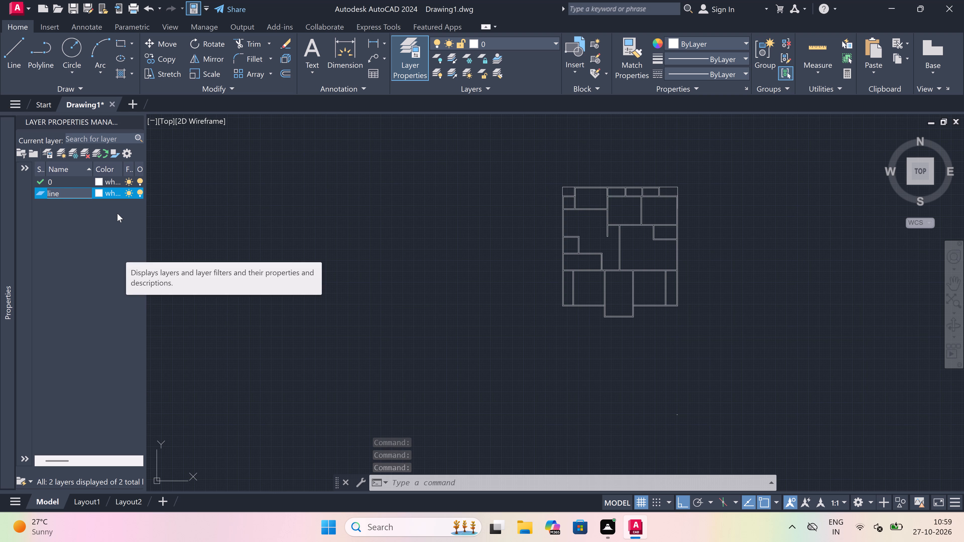
{"action": "key", "text": "1"}
{"action": "left_click", "coordinate": [98, 195]}
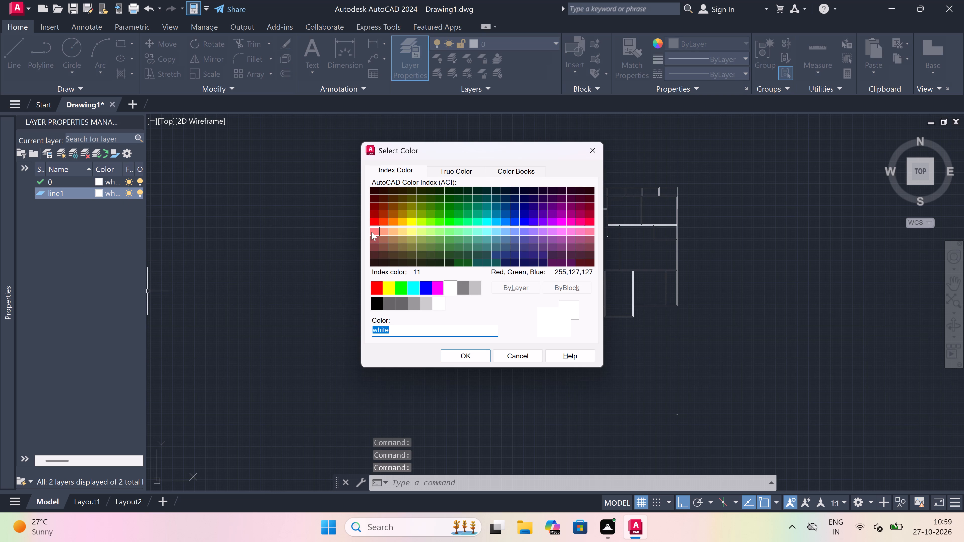
{"action": "left_click", "coordinate": [371, 232]}
{"action": "left_click", "coordinate": [476, 357]}
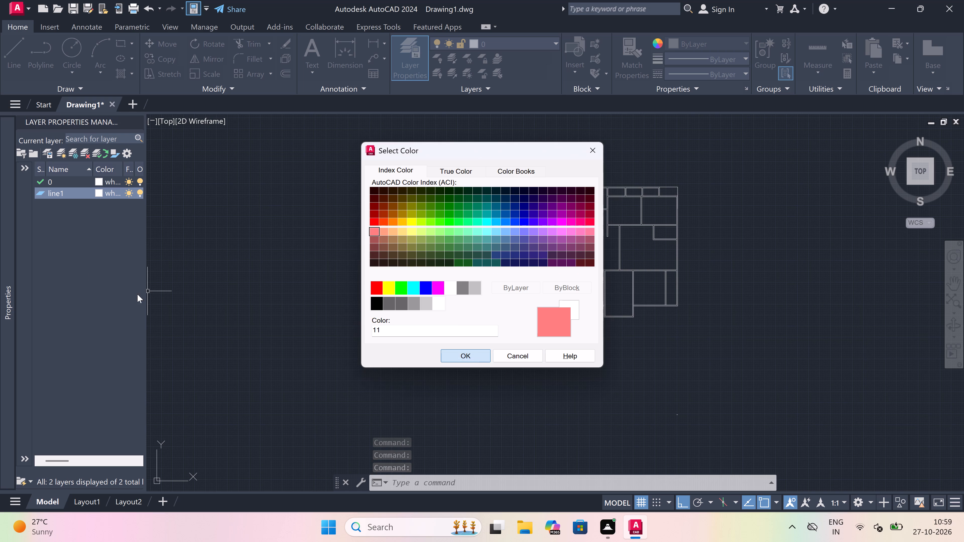
Create a second new layer named line2 and set its colour to index 81.
{"action": "right_click", "coordinate": [69, 256]}
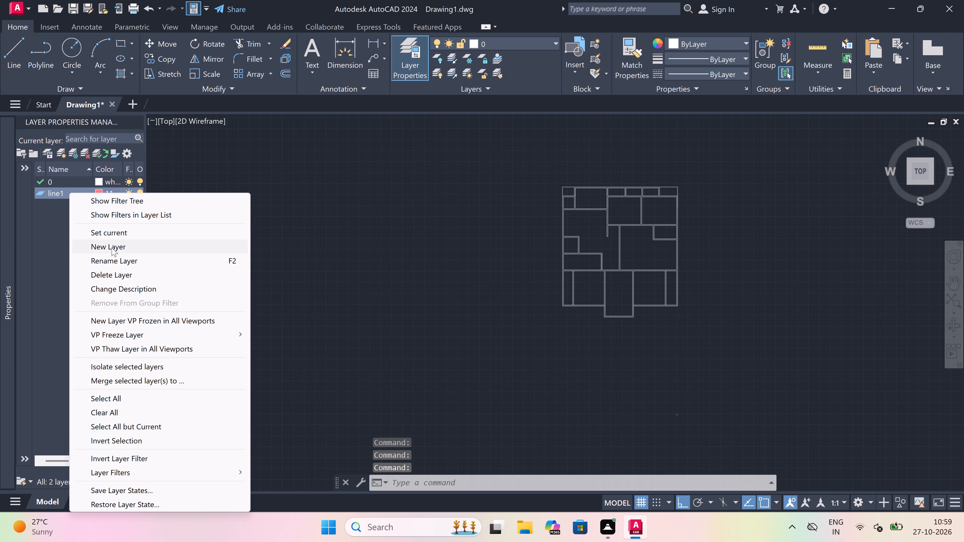
{"action": "left_click", "coordinate": [112, 248]}
{"action": "key", "text": "BackSpace"}
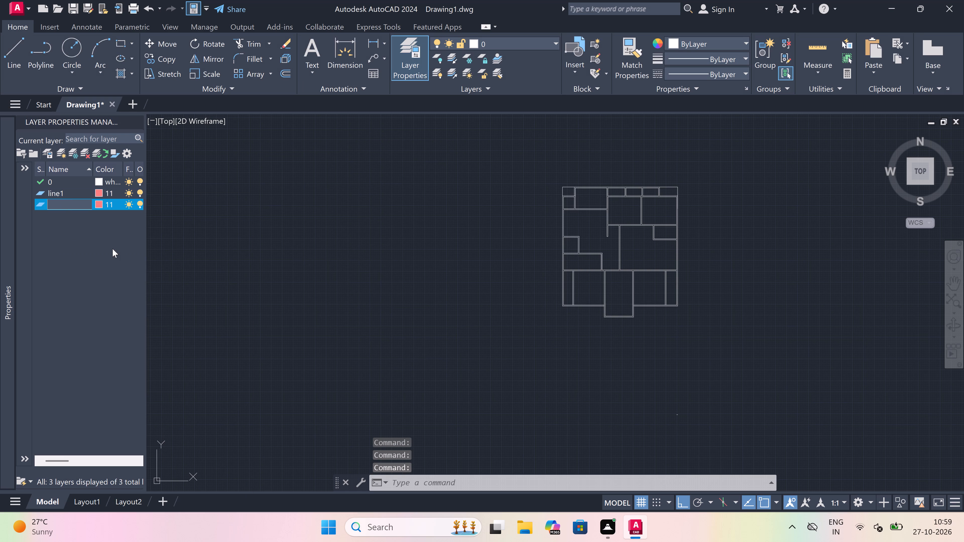
{"action": "type", "text": "line"}
{"action": "key", "text": "2"}
{"action": "left_click", "coordinate": [101, 203]}
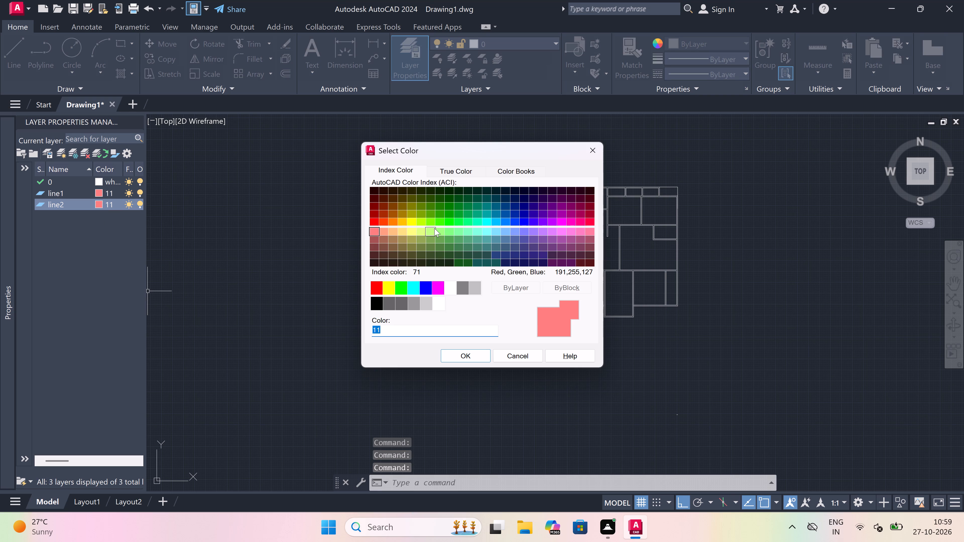
{"action": "left_click", "coordinate": [434, 228]}
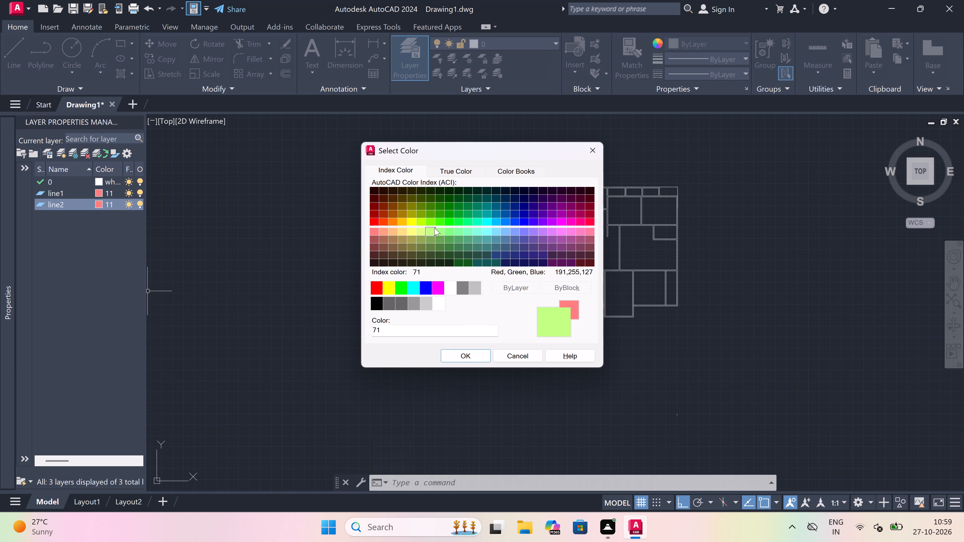
{"action": "left_click", "coordinate": [441, 232]}
{"action": "left_click", "coordinate": [466, 349]}
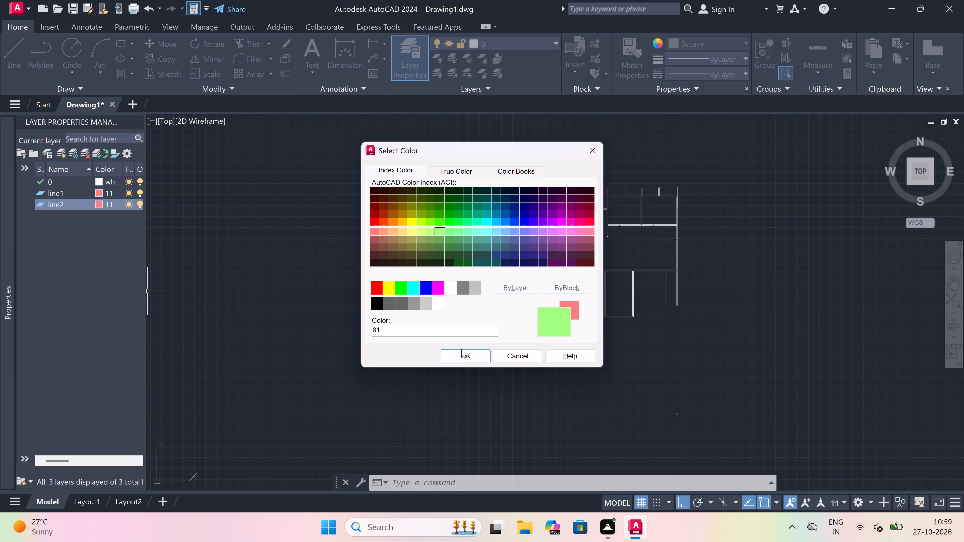
{"action": "left_click", "coordinate": [456, 355]}
Create a third new layer named line3 and set its colour to index 151.
{"action": "right_click", "coordinate": [91, 262]}
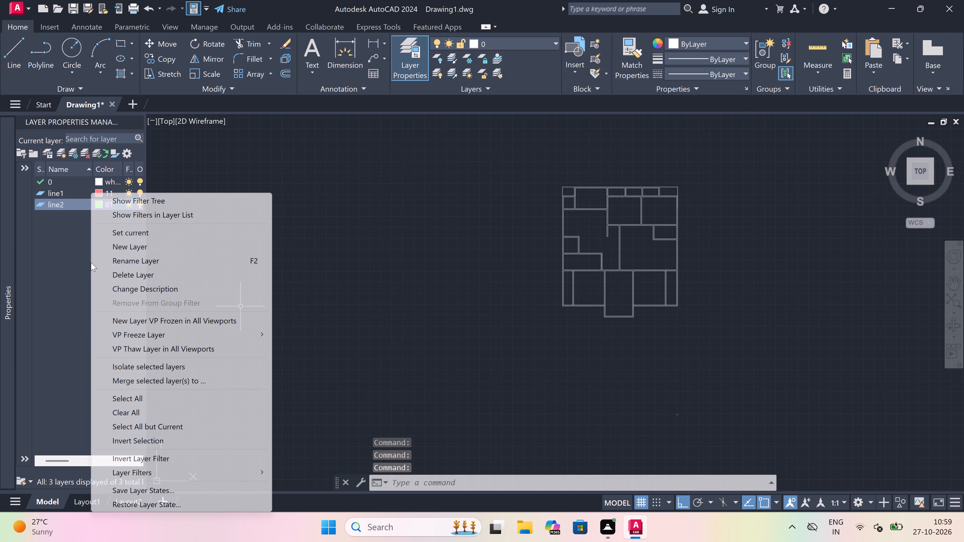
{"action": "left_click", "coordinate": [113, 244]}
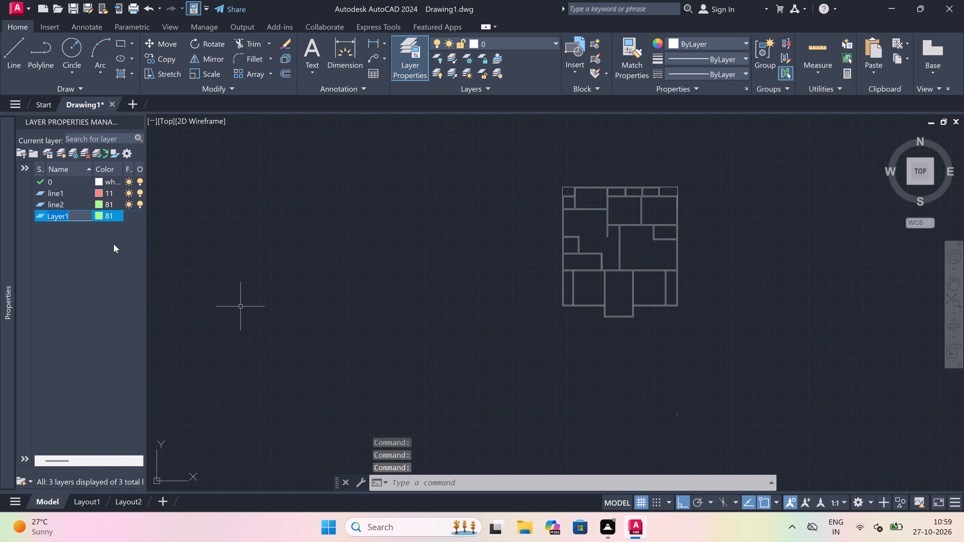
{"action": "key", "text": "BackSpace"}
{"action": "type", "text": "line3"}
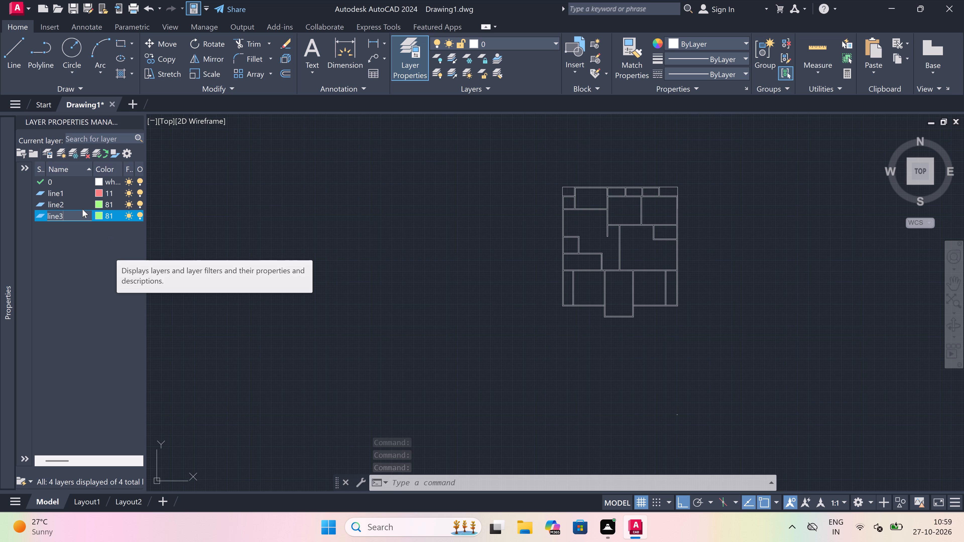
{"action": "left_click", "coordinate": [97, 216]}
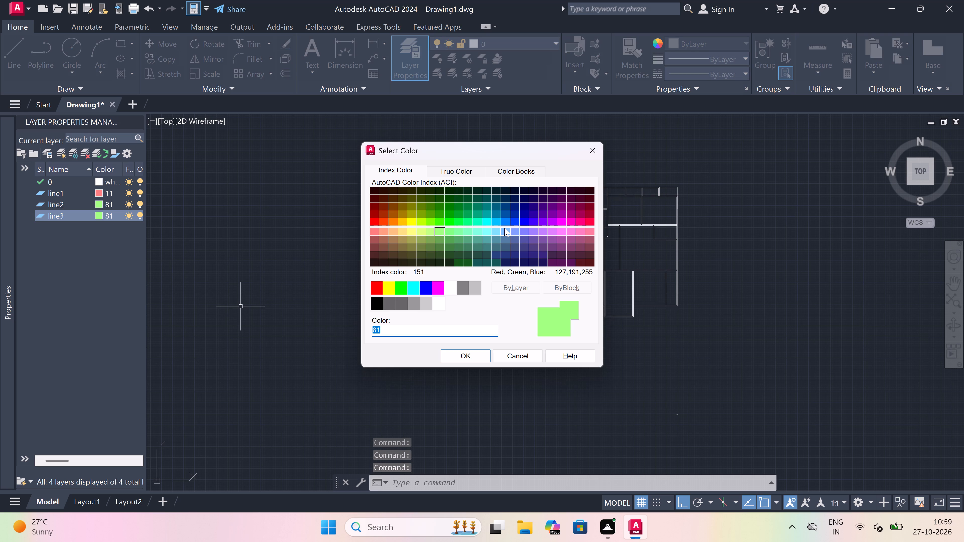
{"action": "left_click", "coordinate": [505, 228]}
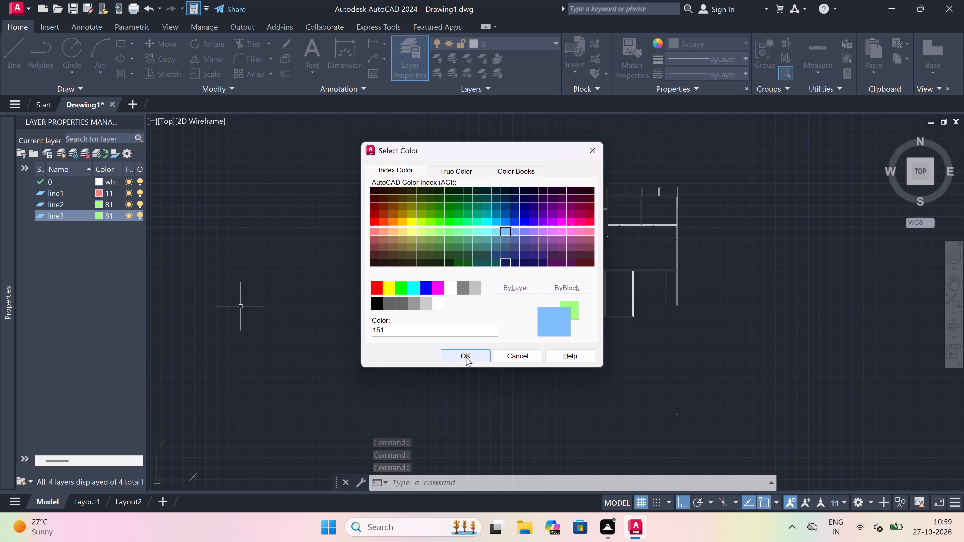
{"action": "left_click", "coordinate": [464, 352]}
Create a fourth new layer named line4, set its colour to index 191, and close the layer manager.
{"action": "right_click", "coordinate": [104, 288]}
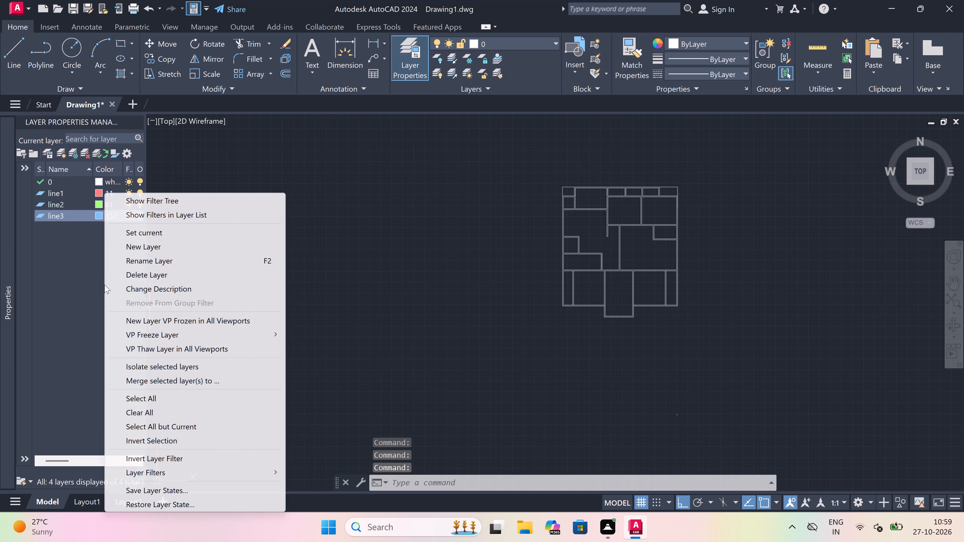
{"action": "left_click", "coordinate": [127, 253]}
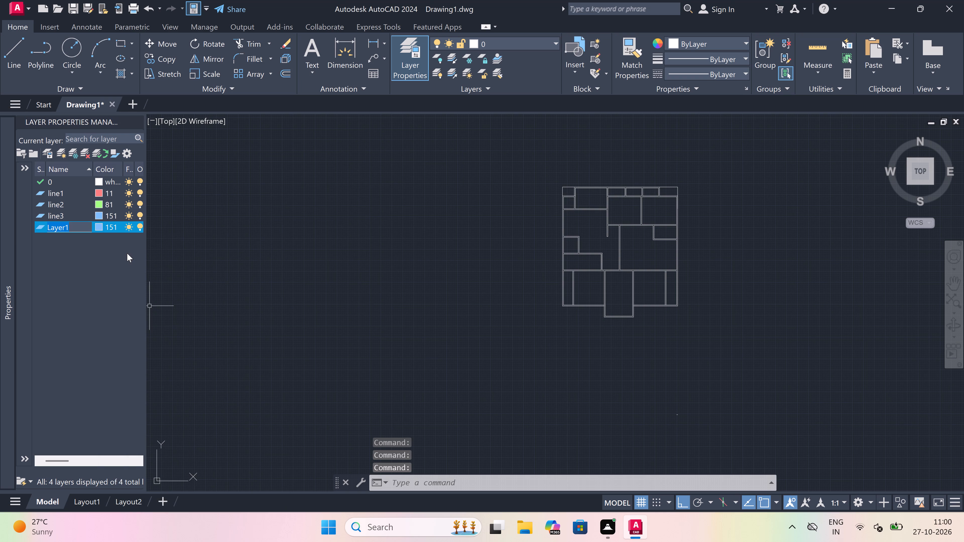
{"action": "key", "text": "BackSpace"}
{"action": "type", "text": "lin"}
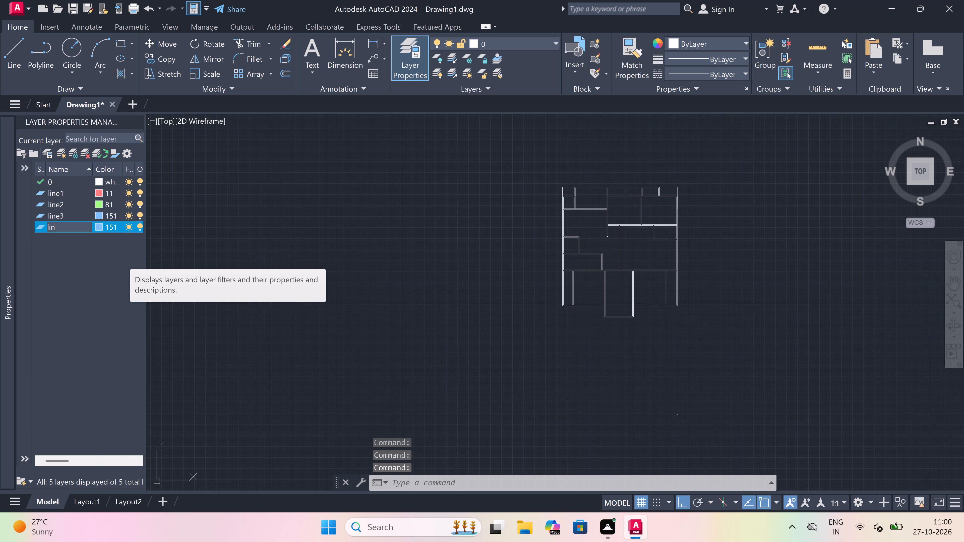
{"action": "type", "text": "e4"}
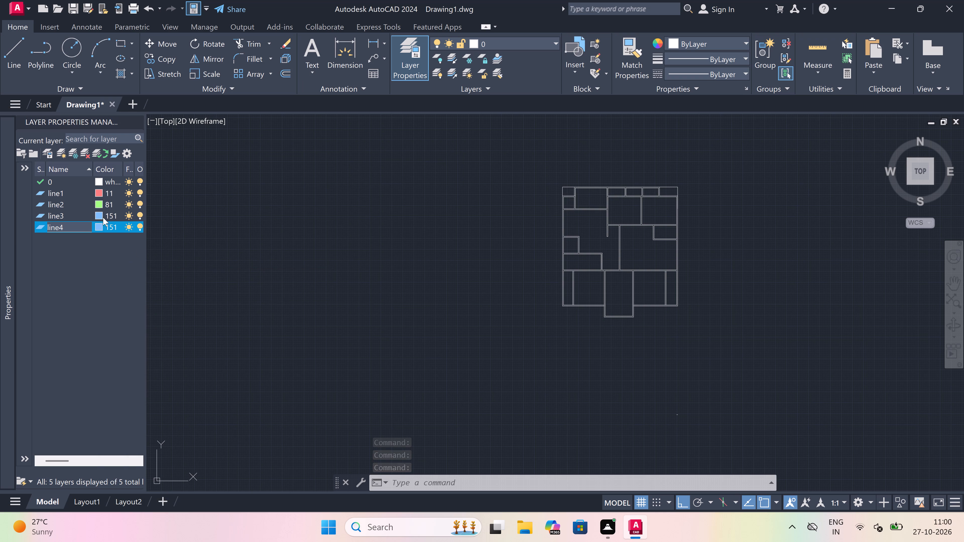
{"action": "left_click", "coordinate": [99, 227]}
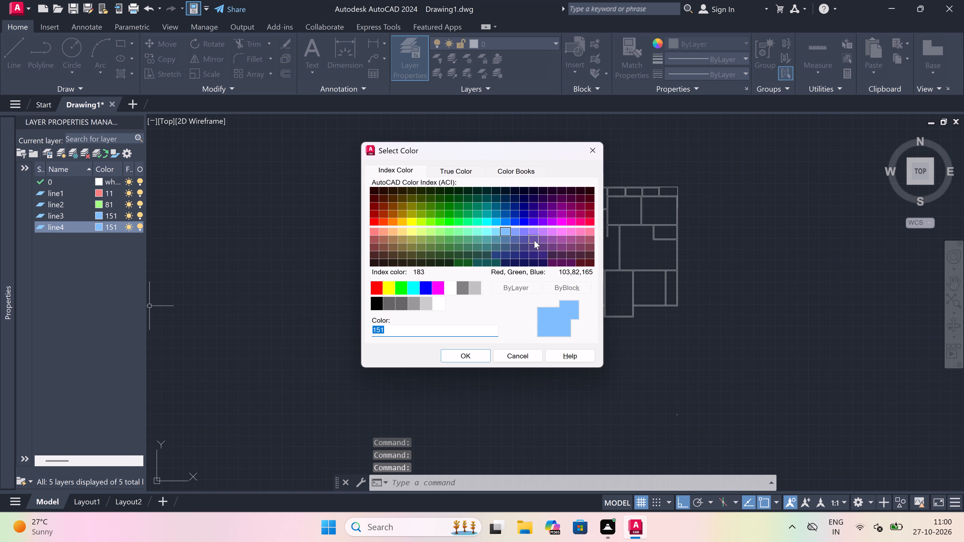
{"action": "left_click", "coordinate": [541, 231]}
{"action": "left_click", "coordinate": [438, 351]}
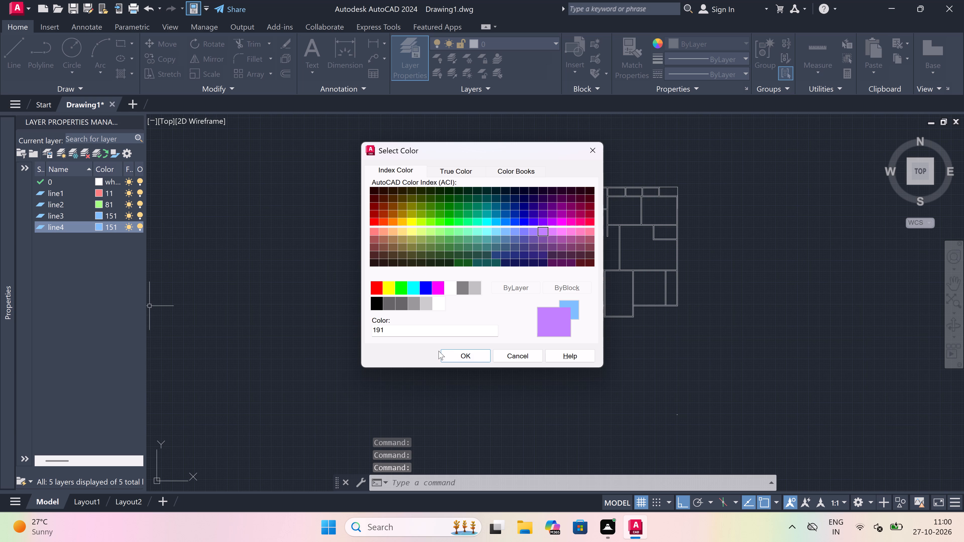
{"action": "left_click", "coordinate": [474, 352]}
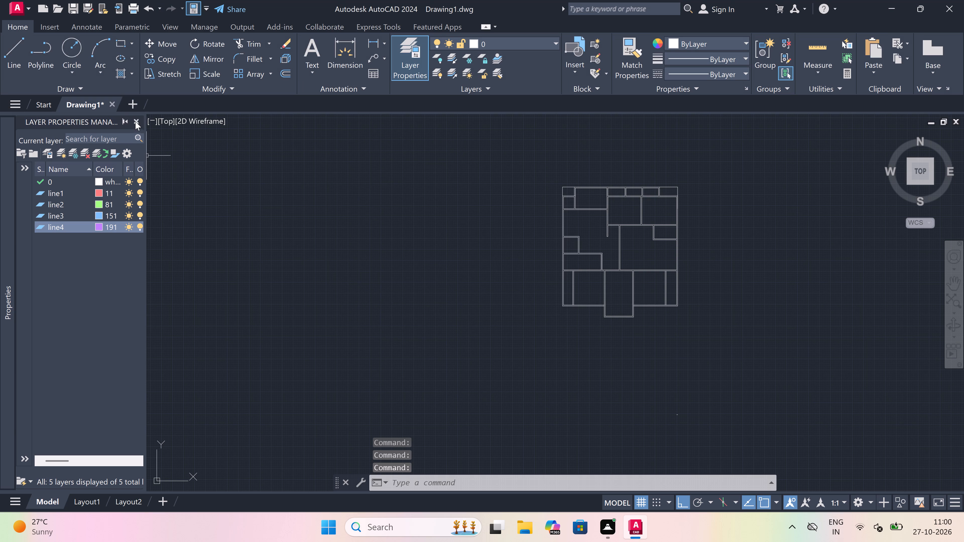
{"action": "left_click", "coordinate": [137, 121]}
Trim the short horizontal line crossing the vertical partition wall at the lower right corner of the plan's top-left small room.
{"action": "scroll", "coordinate": [335, 239], "scroll_direction": "down", "scroll_amount": 3}
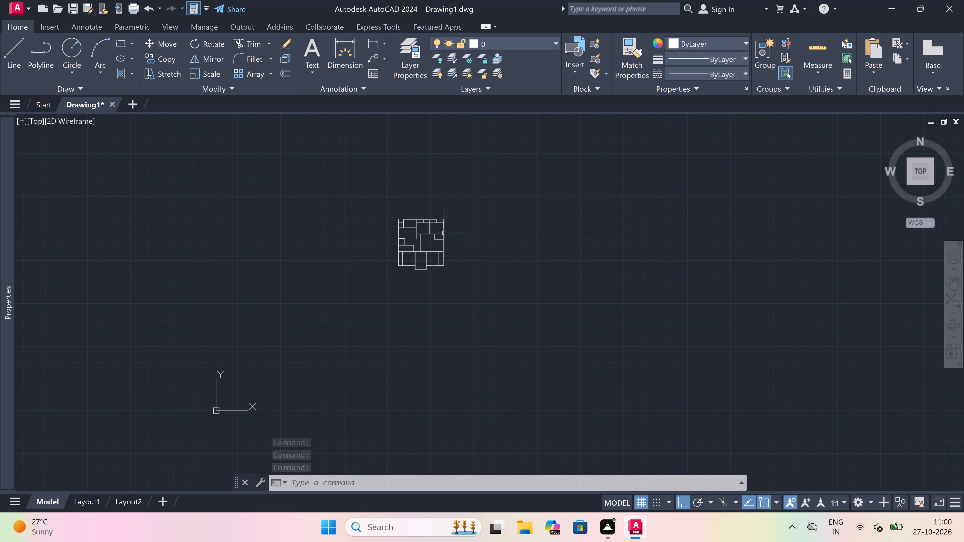
{"action": "scroll", "coordinate": [421, 232], "scroll_direction": "up", "scroll_amount": 4}
{"action": "scroll", "coordinate": [298, 173], "scroll_direction": "down", "scroll_amount": 1}
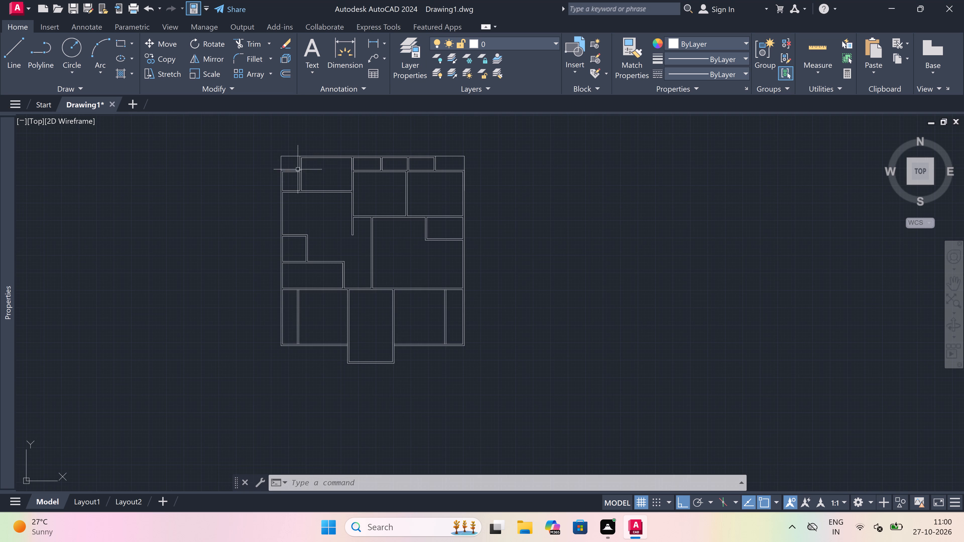
{"action": "scroll", "coordinate": [286, 156], "scroll_direction": "up", "scroll_amount": 4}
{"action": "scroll", "coordinate": [402, 216], "scroll_direction": "down", "scroll_amount": 1}
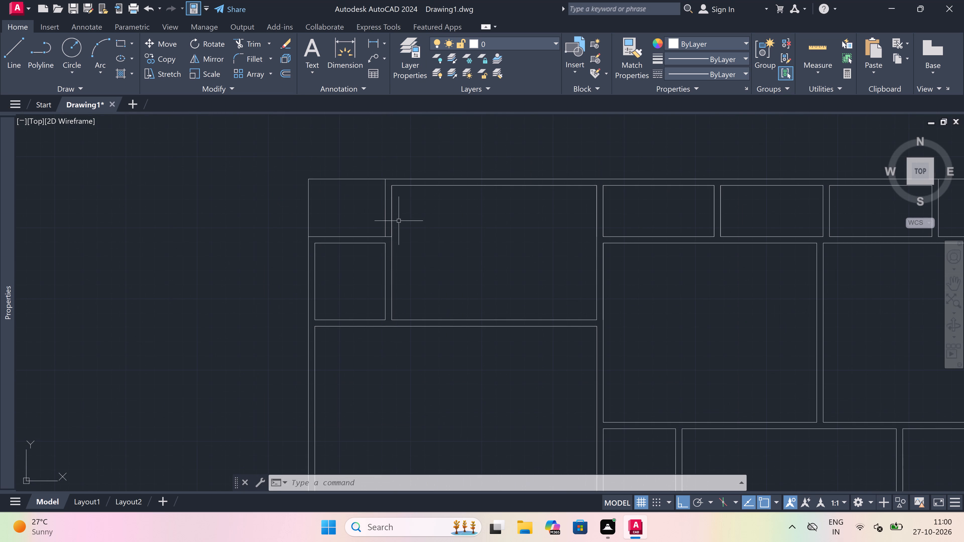
{"action": "key", "text": "t"}
{"action": "key", "text": "r"}
{"action": "key", "text": "space"}
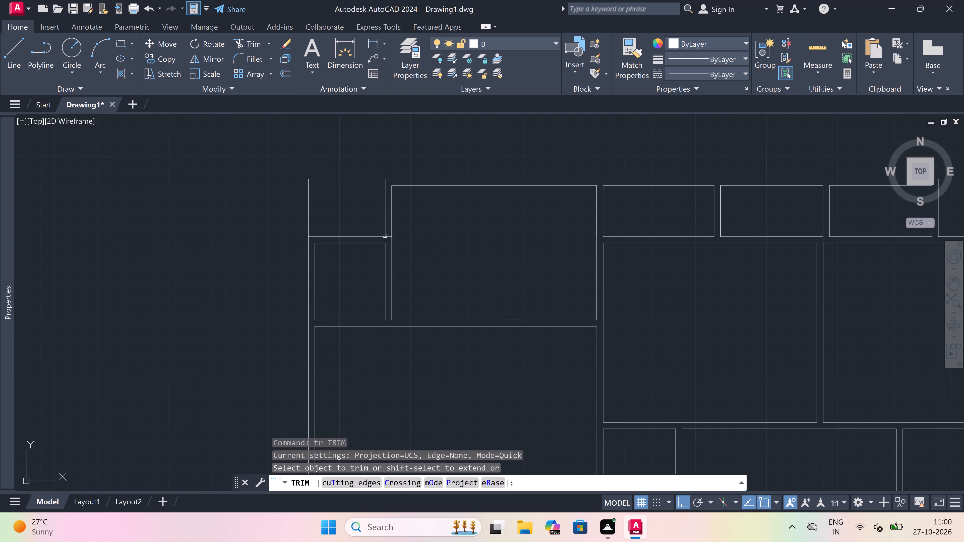
{"action": "scroll", "coordinate": [389, 236], "scroll_direction": "up", "scroll_amount": 2}
{"action": "left_click", "coordinate": [389, 236]}
{"action": "left_click", "coordinate": [388, 247]}
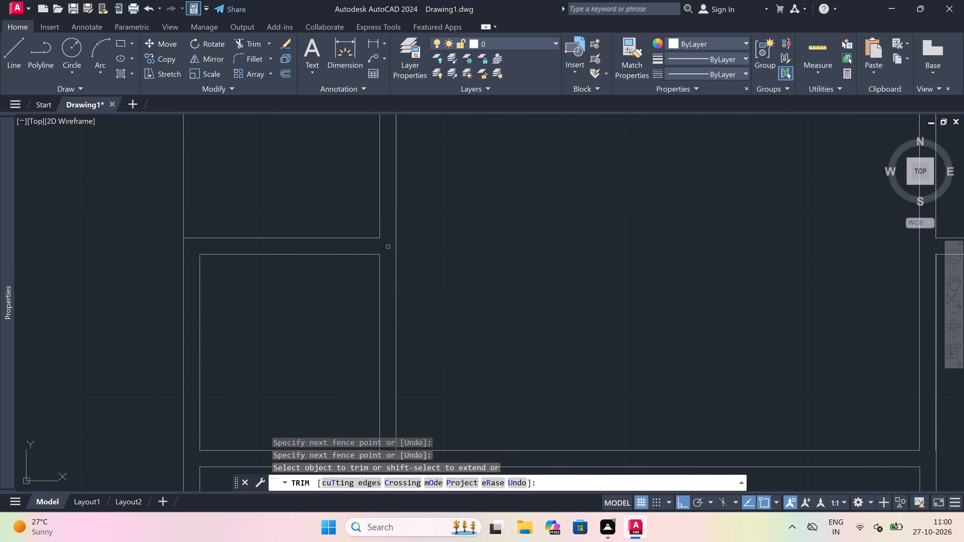
{"action": "key", "text": "Escape"}
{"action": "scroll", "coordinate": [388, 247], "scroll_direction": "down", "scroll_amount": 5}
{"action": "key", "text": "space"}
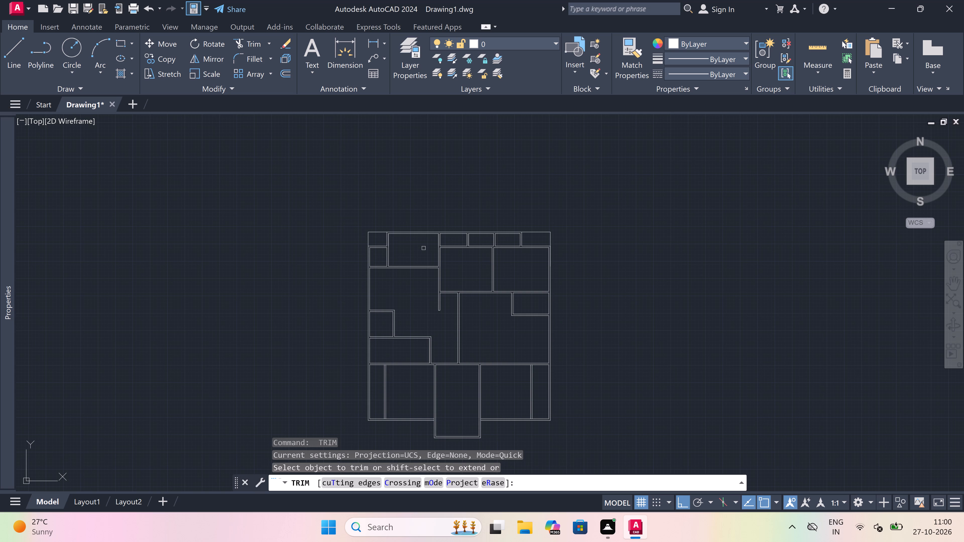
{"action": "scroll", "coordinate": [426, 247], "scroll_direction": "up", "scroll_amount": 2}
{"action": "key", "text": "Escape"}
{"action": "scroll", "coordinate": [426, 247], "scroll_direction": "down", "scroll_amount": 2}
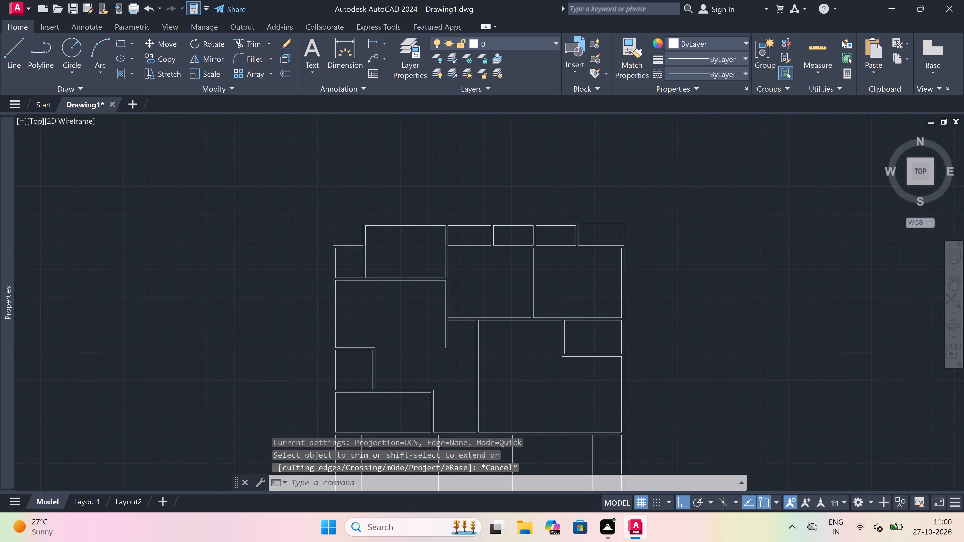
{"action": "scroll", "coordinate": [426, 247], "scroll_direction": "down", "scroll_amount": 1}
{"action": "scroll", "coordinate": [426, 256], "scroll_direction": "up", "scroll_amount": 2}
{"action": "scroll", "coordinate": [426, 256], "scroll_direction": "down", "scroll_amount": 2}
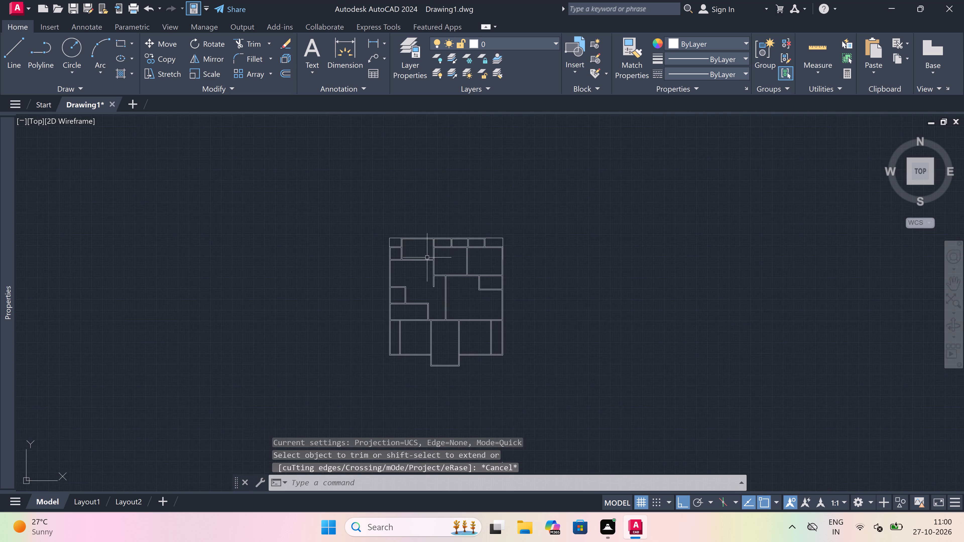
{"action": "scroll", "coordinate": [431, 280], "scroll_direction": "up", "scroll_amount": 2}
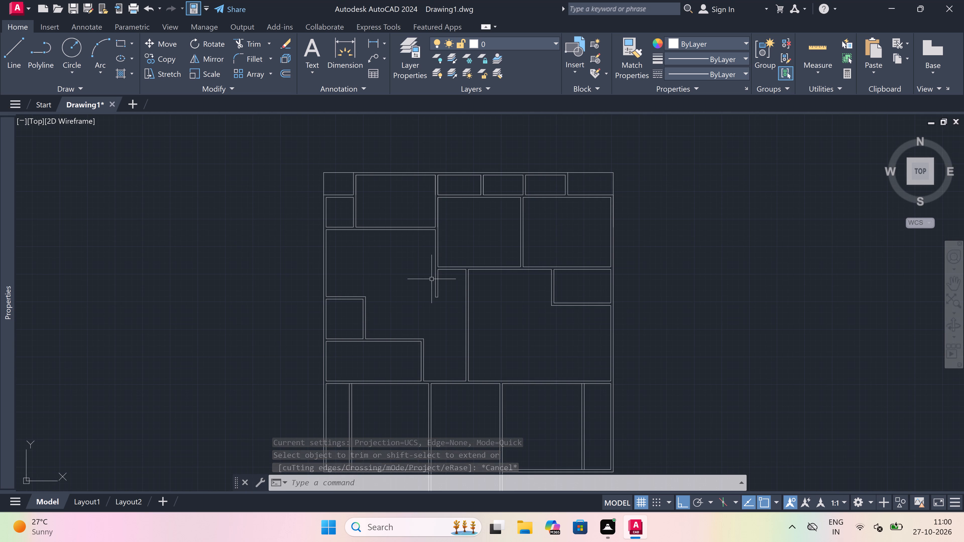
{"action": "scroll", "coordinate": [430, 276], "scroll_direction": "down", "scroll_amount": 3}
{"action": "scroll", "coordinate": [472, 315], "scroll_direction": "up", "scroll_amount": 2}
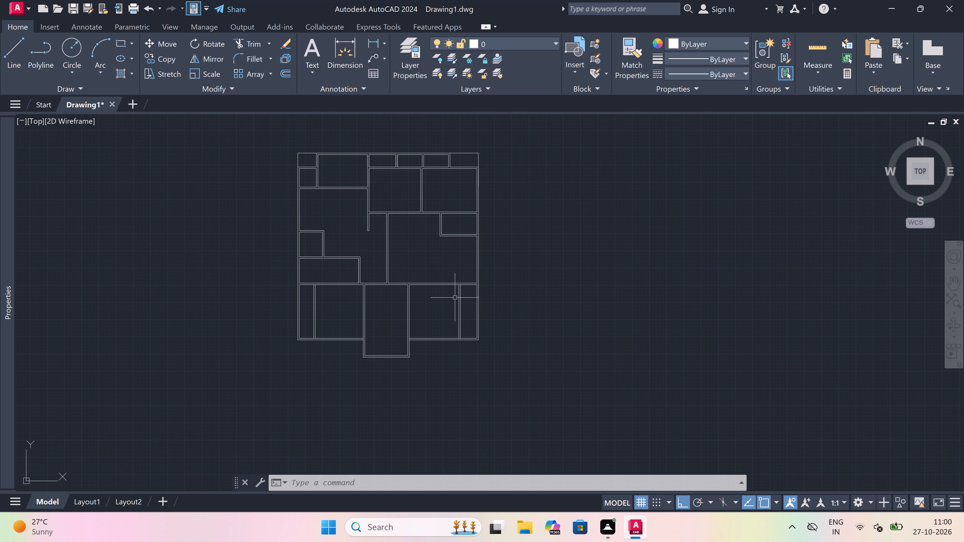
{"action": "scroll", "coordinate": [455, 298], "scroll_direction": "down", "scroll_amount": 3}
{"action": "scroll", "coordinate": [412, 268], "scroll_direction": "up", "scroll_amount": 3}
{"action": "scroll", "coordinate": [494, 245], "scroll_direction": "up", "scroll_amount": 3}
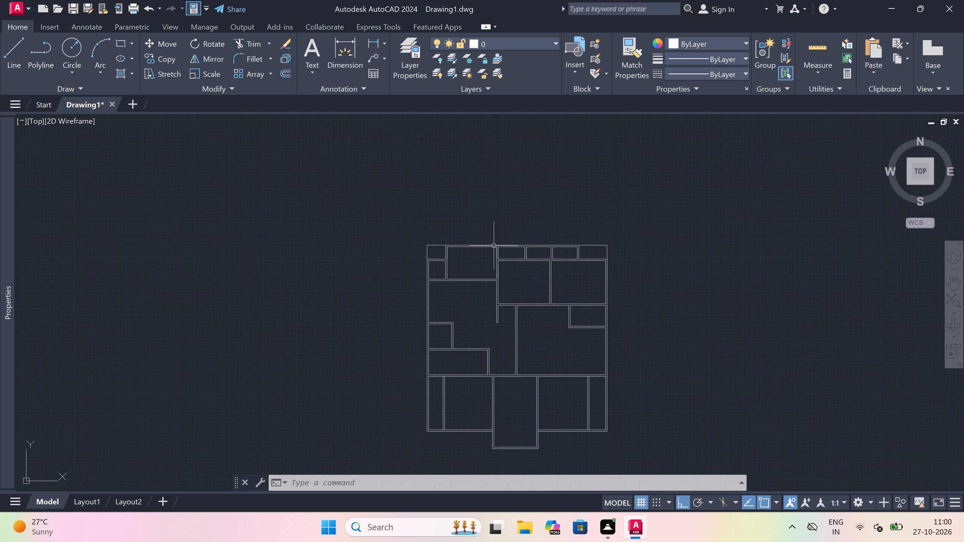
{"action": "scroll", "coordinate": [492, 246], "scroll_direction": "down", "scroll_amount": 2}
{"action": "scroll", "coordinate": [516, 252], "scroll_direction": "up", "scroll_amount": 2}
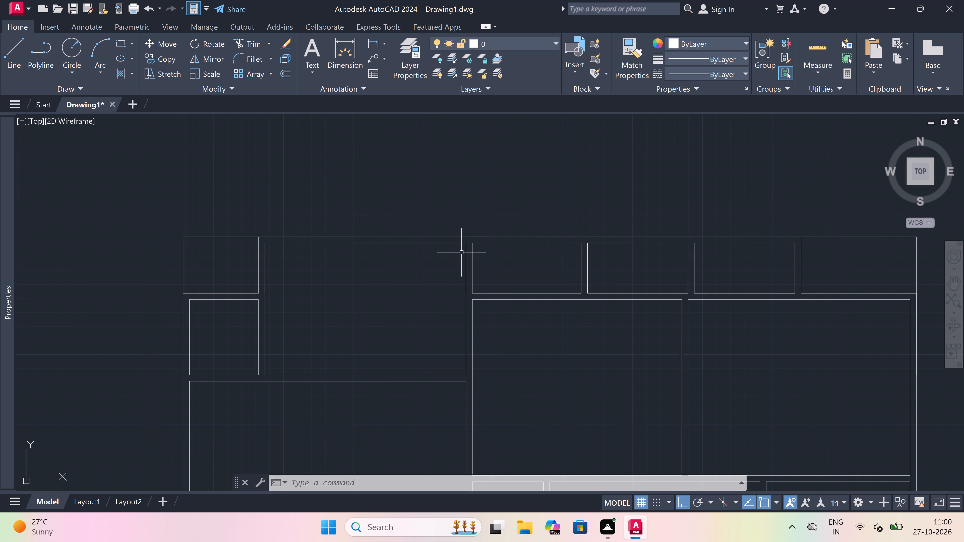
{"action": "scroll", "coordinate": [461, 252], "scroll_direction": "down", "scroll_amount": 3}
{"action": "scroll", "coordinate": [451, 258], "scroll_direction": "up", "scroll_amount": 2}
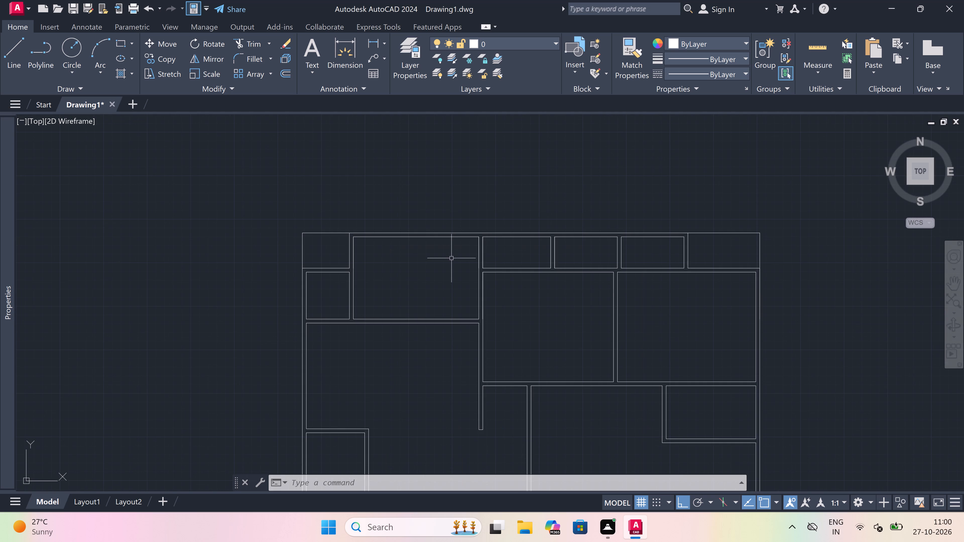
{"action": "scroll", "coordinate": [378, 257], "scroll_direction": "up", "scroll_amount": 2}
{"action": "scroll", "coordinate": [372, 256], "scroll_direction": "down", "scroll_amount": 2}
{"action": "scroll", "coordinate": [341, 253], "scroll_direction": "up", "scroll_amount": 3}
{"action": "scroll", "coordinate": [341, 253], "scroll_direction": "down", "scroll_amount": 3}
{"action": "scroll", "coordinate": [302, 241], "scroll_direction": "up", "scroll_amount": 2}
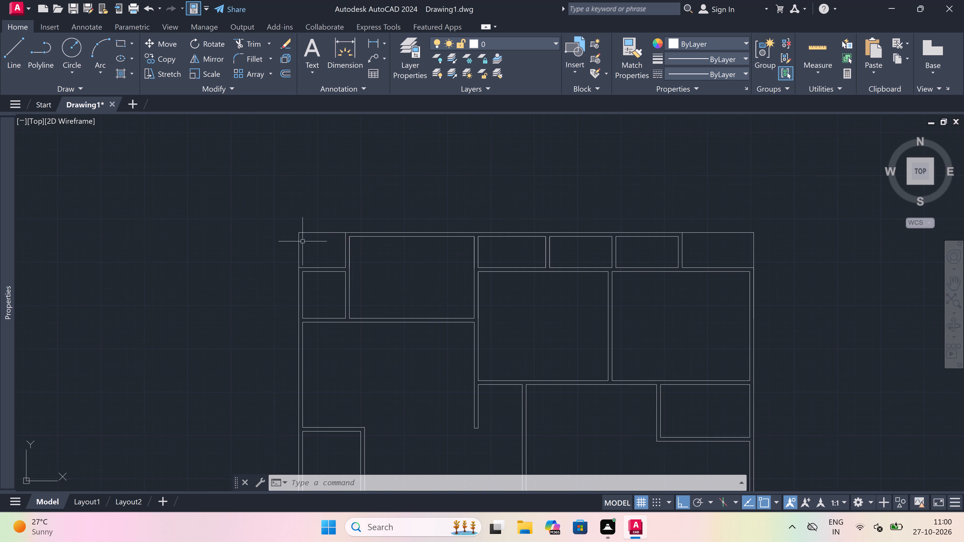
Add a multiline text label reading BALCONY with 4'6"x3'0" on its second line in the plan's top-left corner room.
{"action": "scroll", "coordinate": [302, 241], "scroll_direction": "up", "scroll_amount": 1}
{"action": "scroll", "coordinate": [353, 246], "scroll_direction": "up", "scroll_amount": 1}
{"action": "type", "text": "mt"}
{"action": "key", "text": "space"}
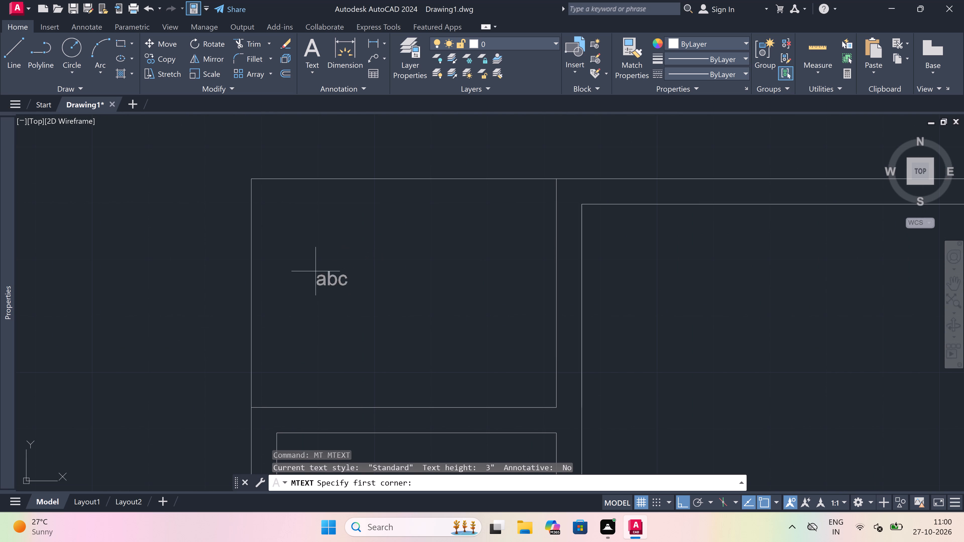
{"action": "left_click", "coordinate": [269, 294]}
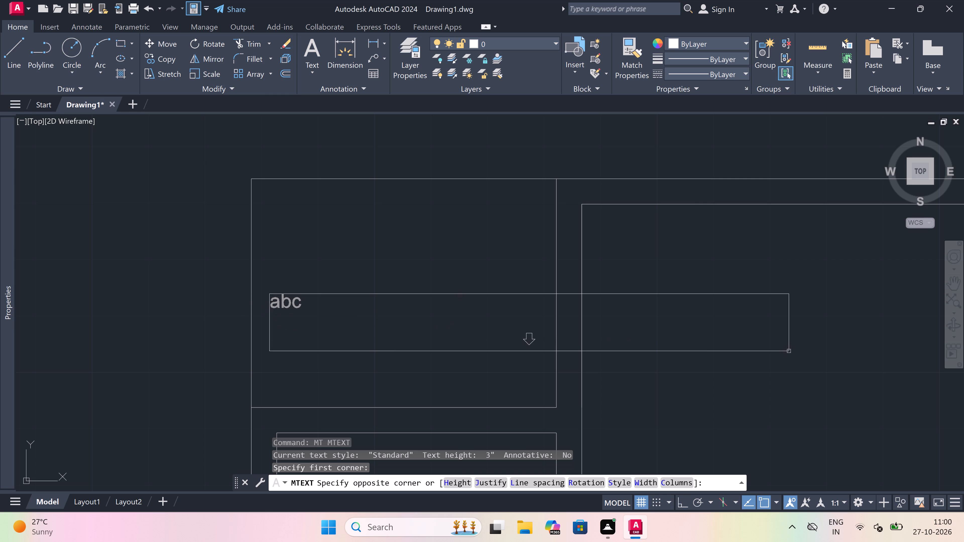
{"action": "left_click", "coordinate": [808, 348]}
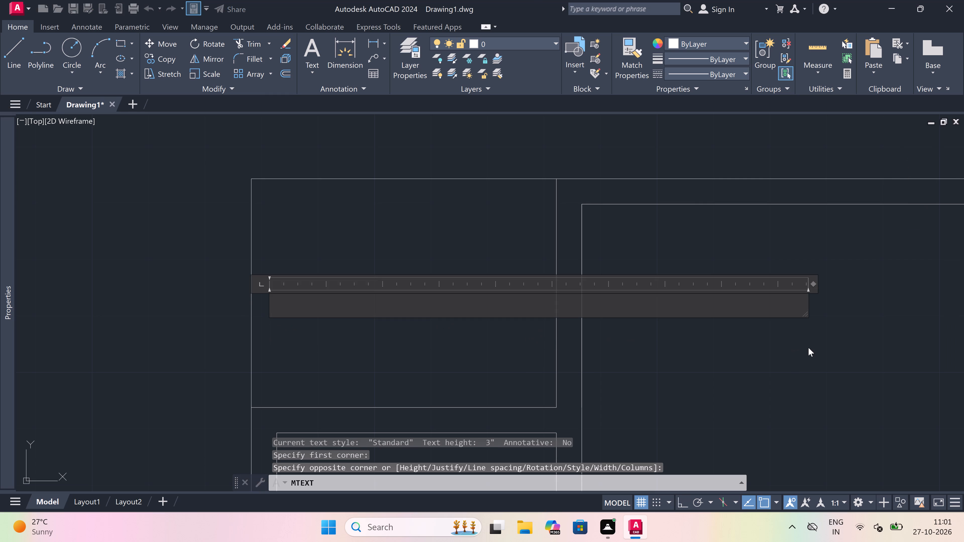
{"action": "type", "text": "BA"}
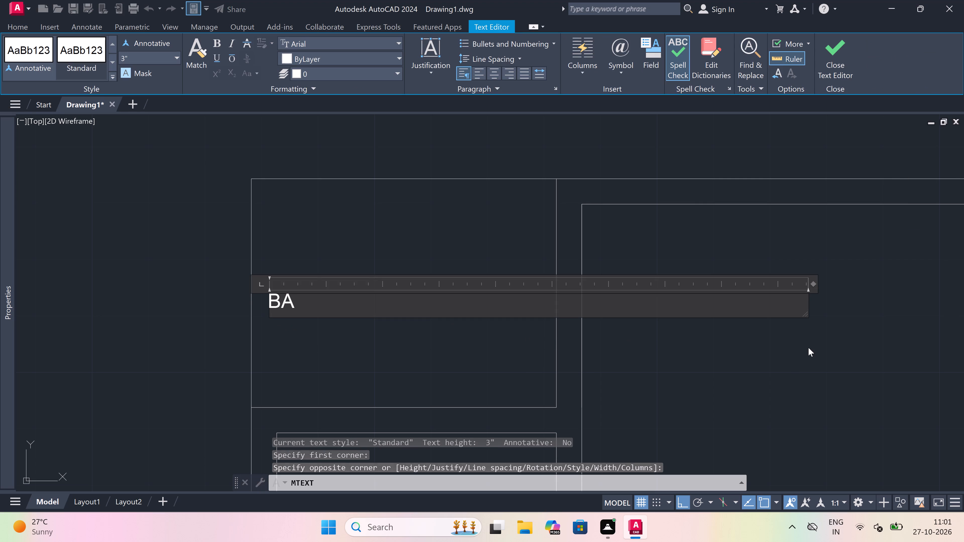
{"action": "type", "text": "LCONY"}
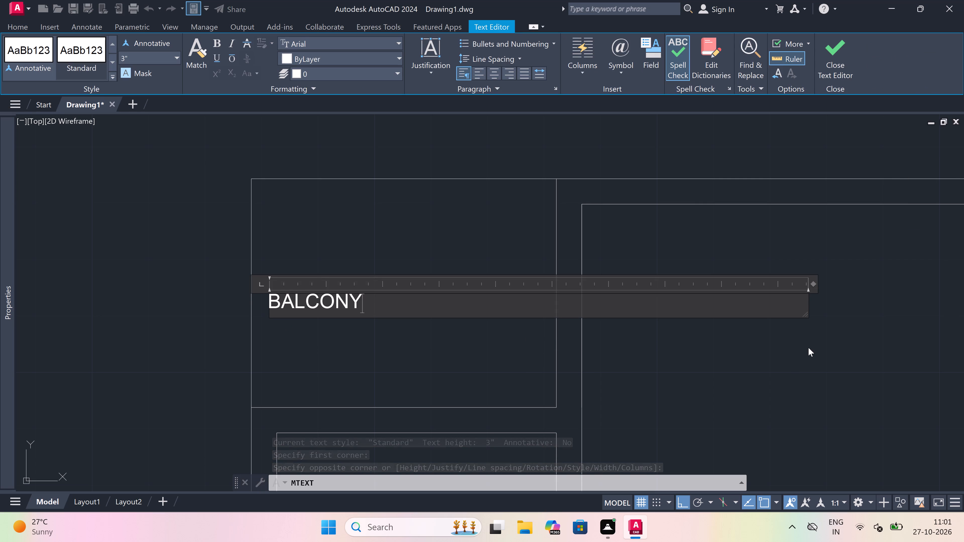
{"action": "key", "text": "Return"}
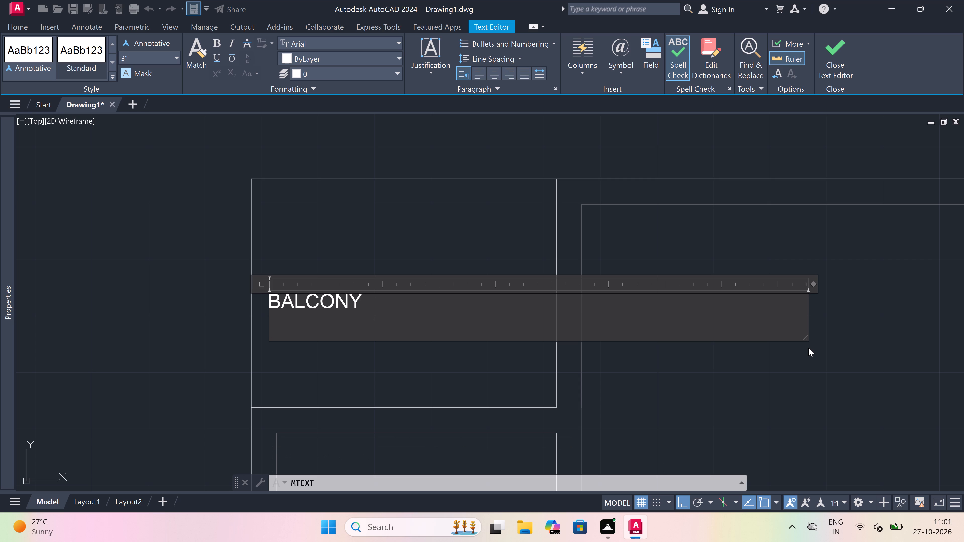
{"action": "type", "text": "4'6"}
{"action": "key", "text": "3"}
{"action": "type", "text": "'0["}
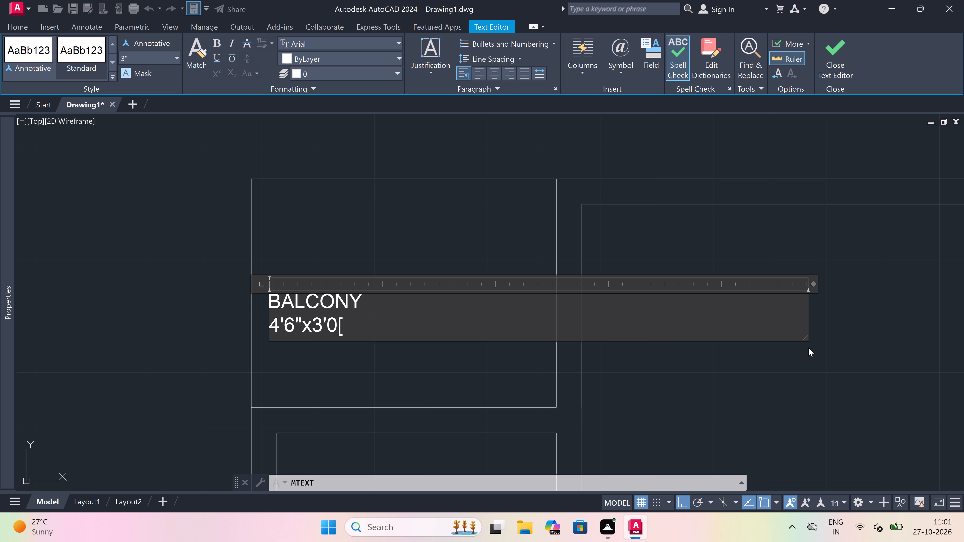
{"action": "key", "text": "BackSpace"}
{"action": "key", "text": "shift+quotedbl"}
{"action": "left_click", "coordinate": [386, 378]}
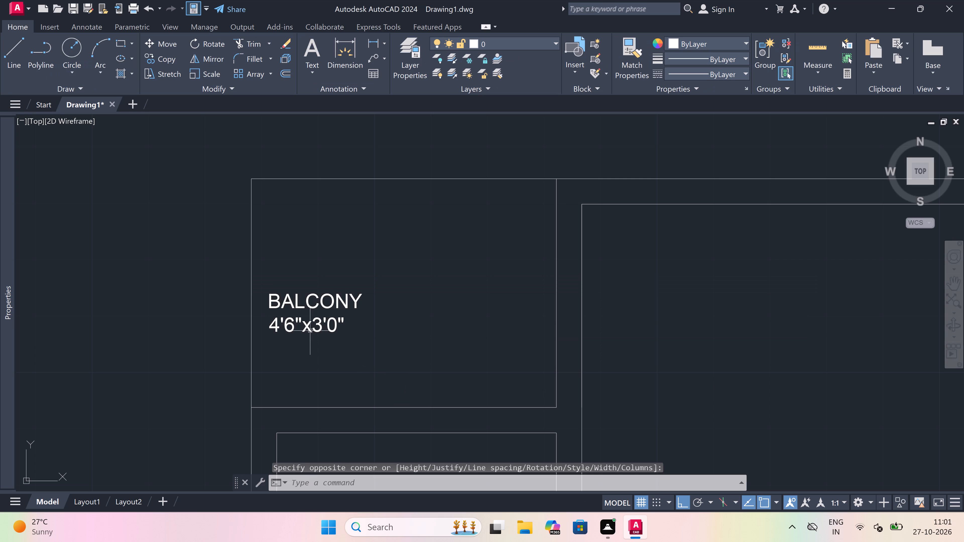
Move the BALCONY label horizontally to the right, toward the middle of its room.
{"action": "left_click", "coordinate": [310, 330]}
{"action": "left_click", "coordinate": [271, 295]}
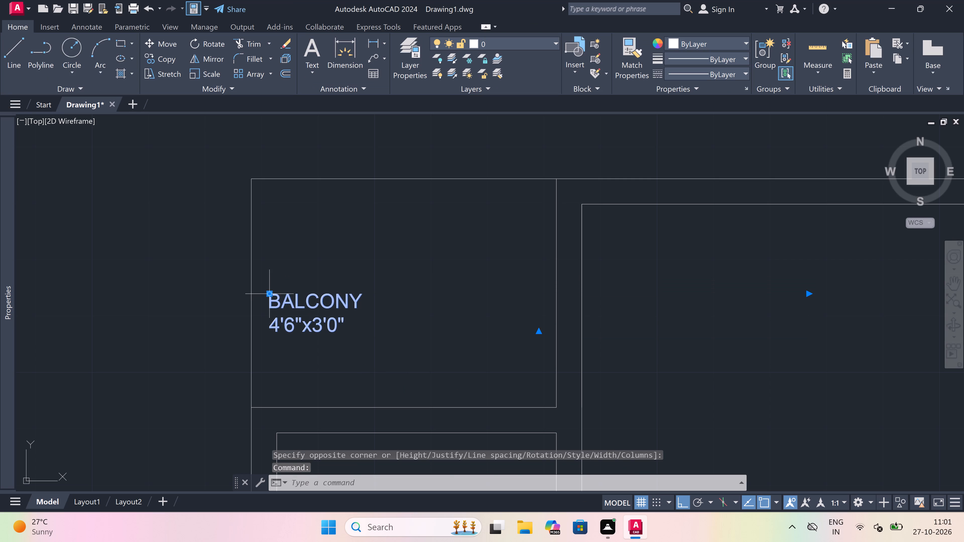
{"action": "left_click", "coordinate": [344, 295]}
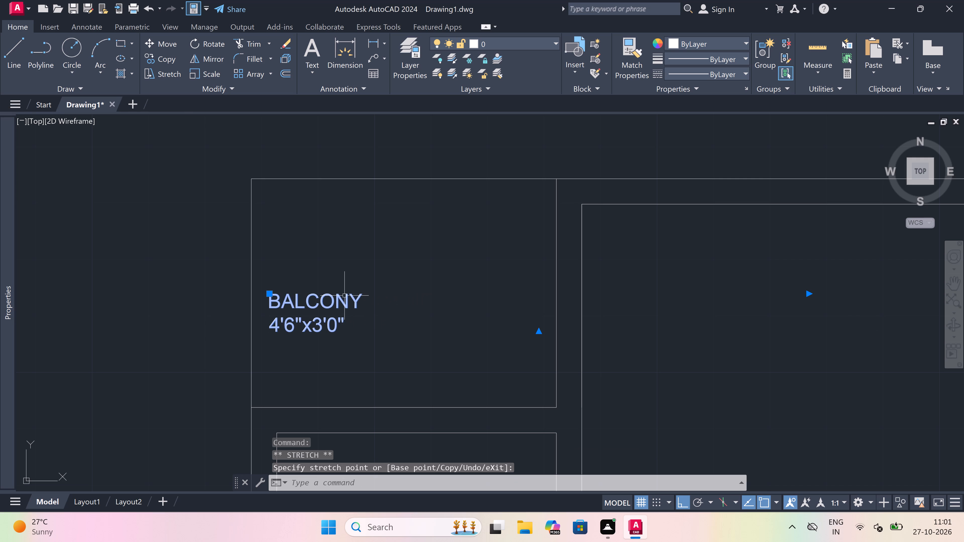
{"action": "left_click", "coordinate": [169, 43]}
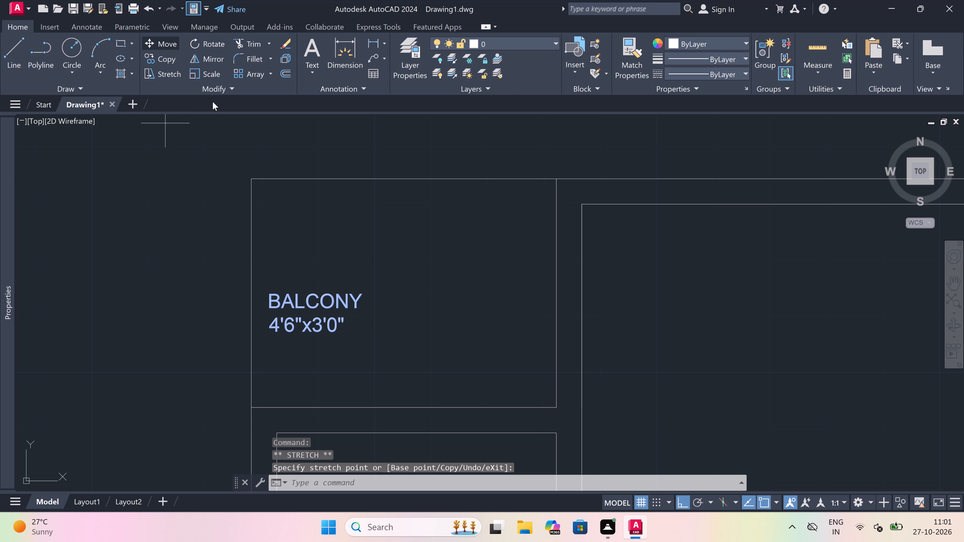
{"action": "left_click_drag", "start_coordinate": [273, 326], "coordinate": [275, 326]}
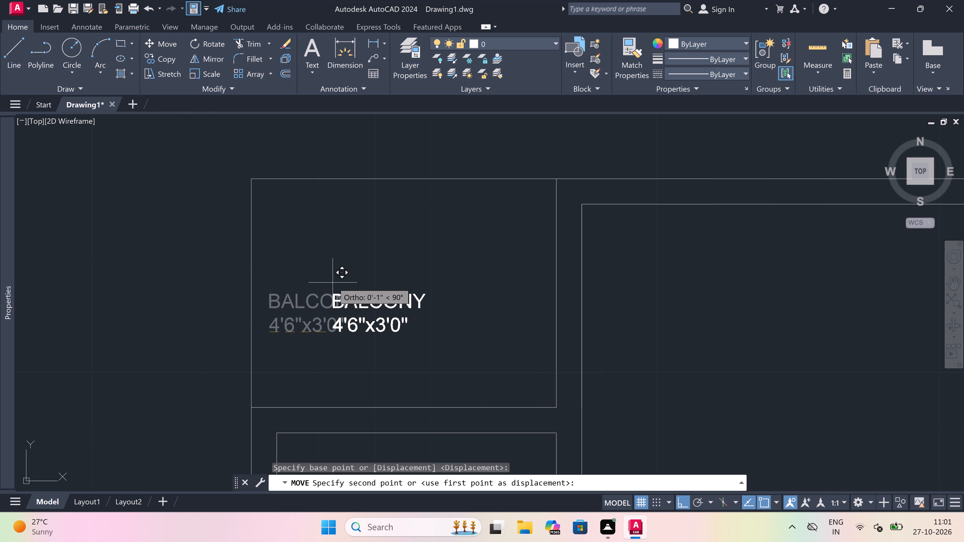
{"action": "left_click", "coordinate": [337, 277]}
{"action": "key", "text": "Escape"}
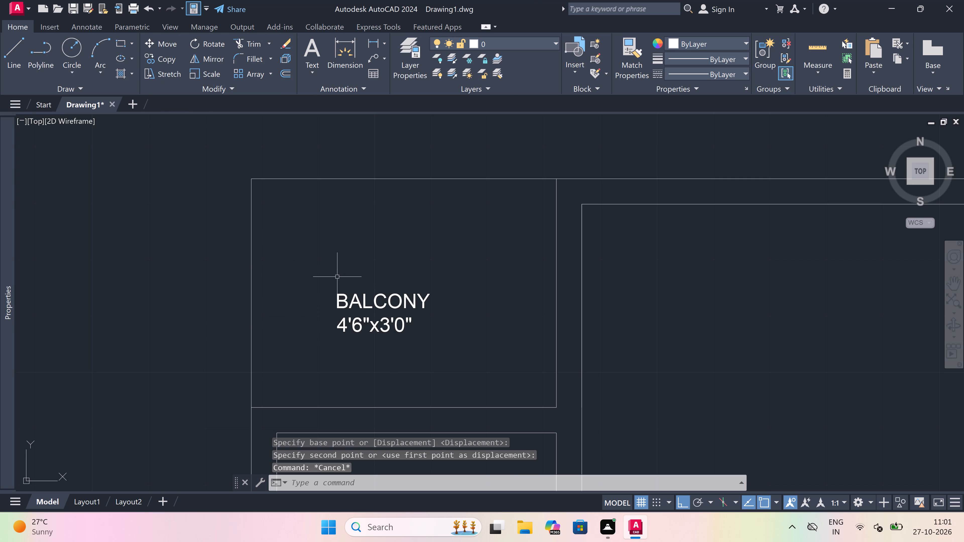
Add a multiline text label reading TOILET with 6'7"x4'6" on its second line in the small room below the balcony.
{"action": "type", "text": "mt"}
{"action": "key", "text": "space"}
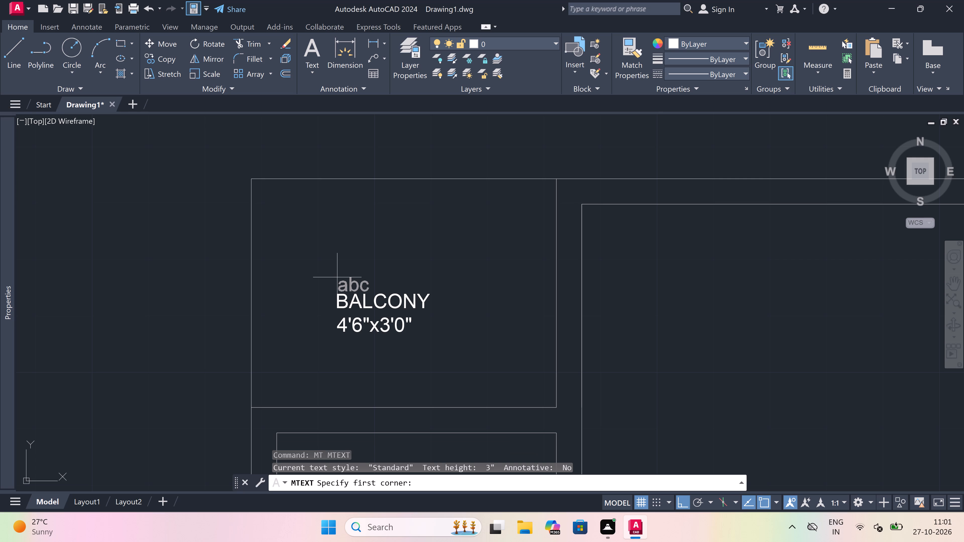
{"action": "scroll", "coordinate": [367, 265], "scroll_direction": "down", "scroll_amount": 4}
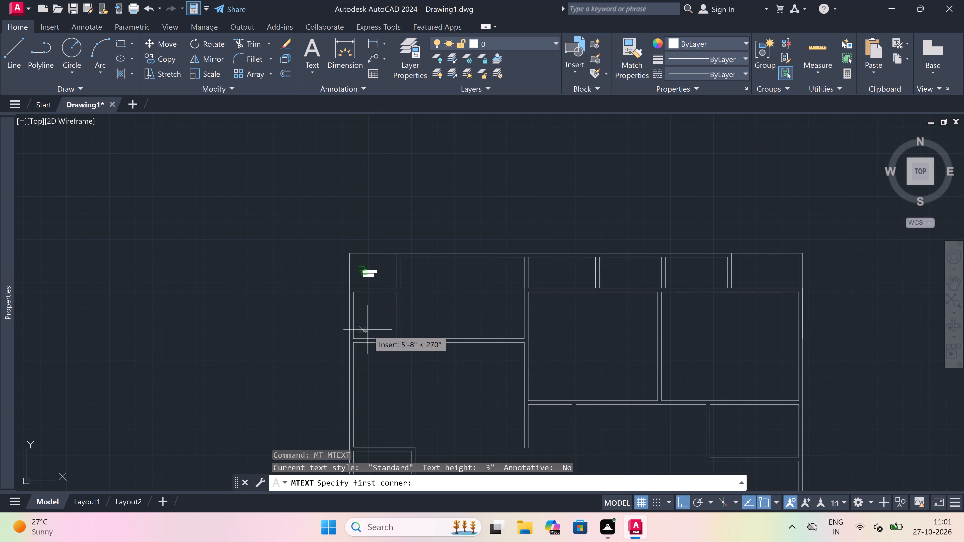
{"action": "scroll", "coordinate": [365, 322], "scroll_direction": "up", "scroll_amount": 3}
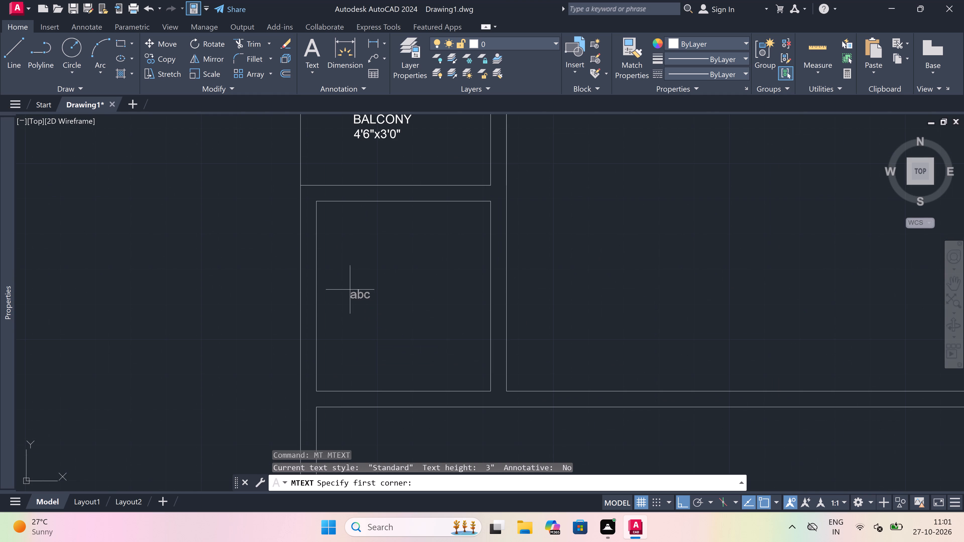
{"action": "left_click_drag", "start_coordinate": [350, 290], "coordinate": [368, 294]}
{"action": "left_click", "coordinate": [764, 324]}
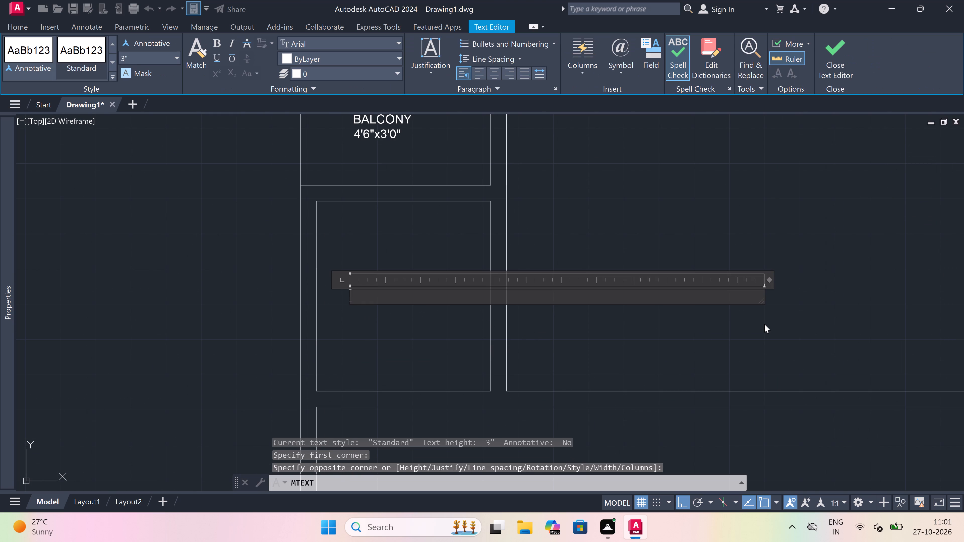
{"action": "type", "text": "TOILET"}
{"action": "key", "text": "Return"}
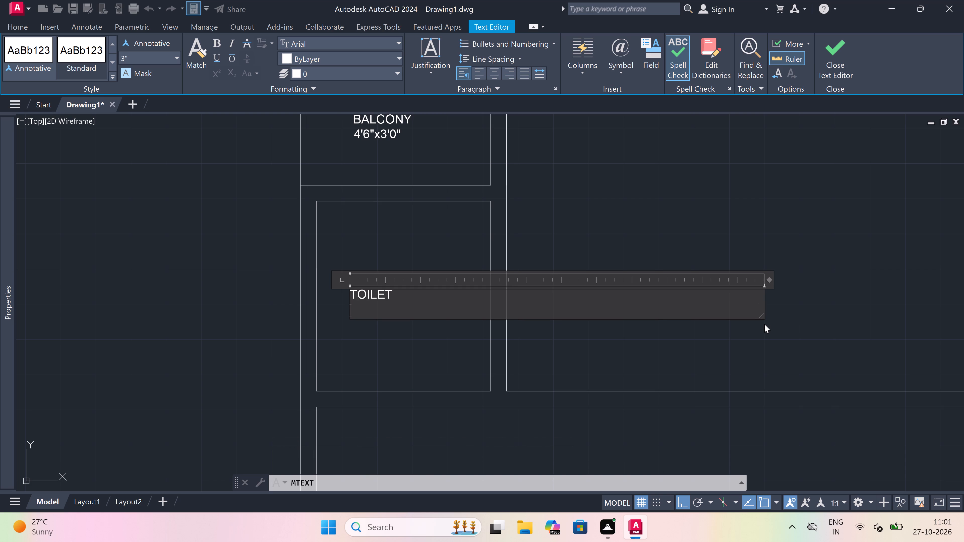
{"action": "type", "text": "6'7"}
{"action": "type", "text": "\"x"}
{"action": "type", "text": "4'6"}
{"action": "key", "text": "shift+quotedbl"}
{"action": "left_click", "coordinate": [387, 317]}
{"action": "left_click", "coordinate": [387, 333]}
Add a multiline text label reading BEDROOM with 12'0"x10'0" on its second line in the large room beside the balcony and toilet.
{"action": "scroll", "coordinate": [387, 331], "scroll_direction": "down", "scroll_amount": 2}
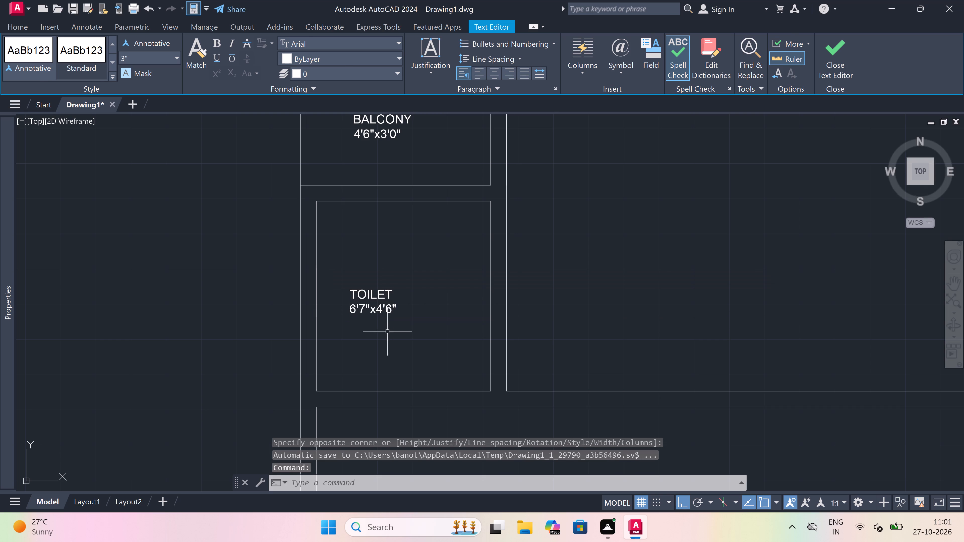
{"action": "scroll", "coordinate": [387, 331], "scroll_direction": "down", "scroll_amount": 3}
{"action": "scroll", "coordinate": [424, 319], "scroll_direction": "up", "scroll_amount": 3}
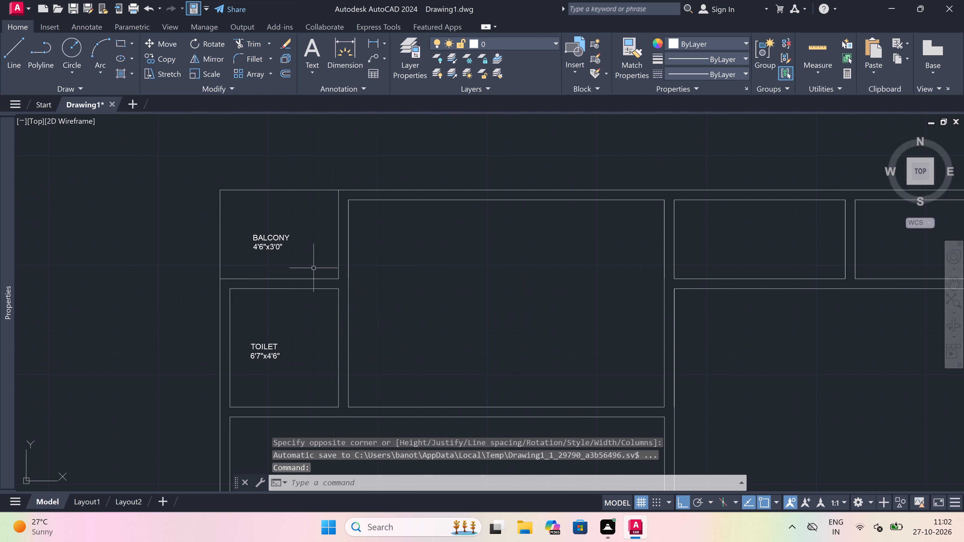
{"action": "key", "text": "space"}
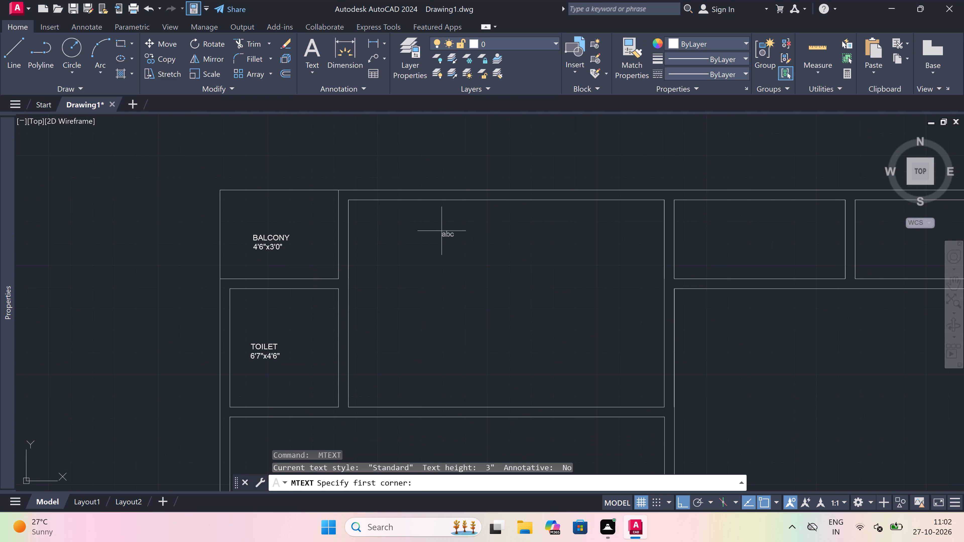
{"action": "left_click_drag", "start_coordinate": [426, 240], "coordinate": [429, 239]}
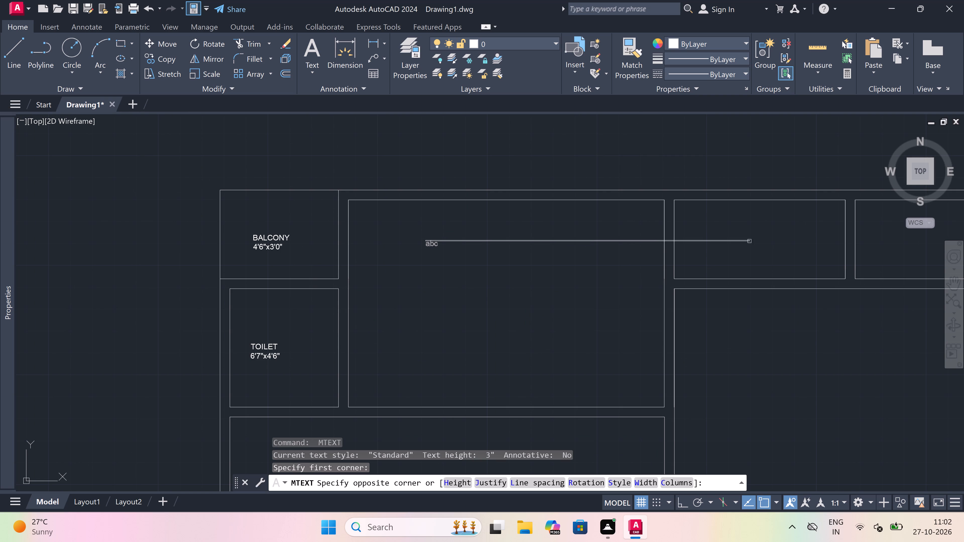
{"action": "left_click", "coordinate": [757, 242]}
{"action": "scroll", "coordinate": [477, 205], "scroll_direction": "up", "scroll_amount": 2}
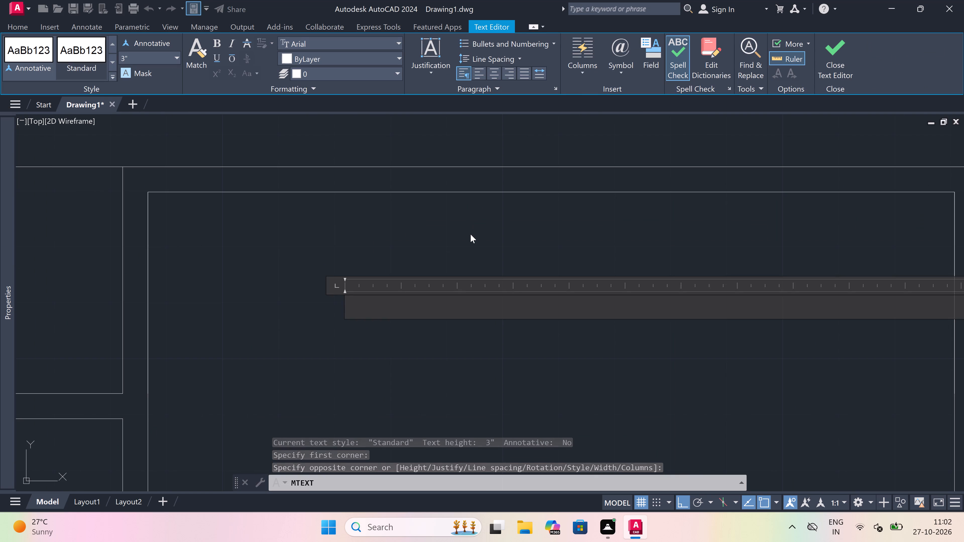
{"action": "type", "text": "BEDROOM"}
{"action": "key", "text": "Return"}
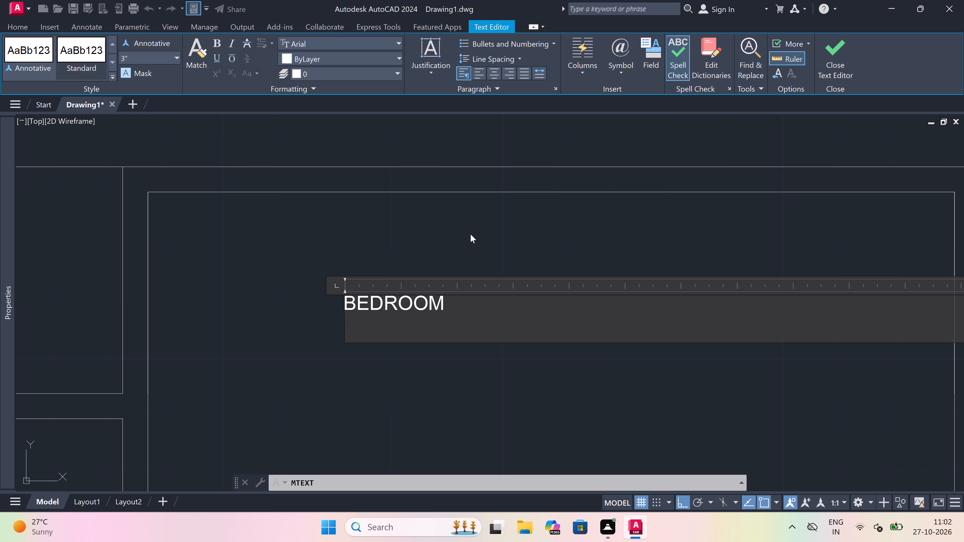
{"action": "type", "text": "12'0"}
{"action": "type", "text": "\"x"}
{"action": "type", "text": "10'0\""}
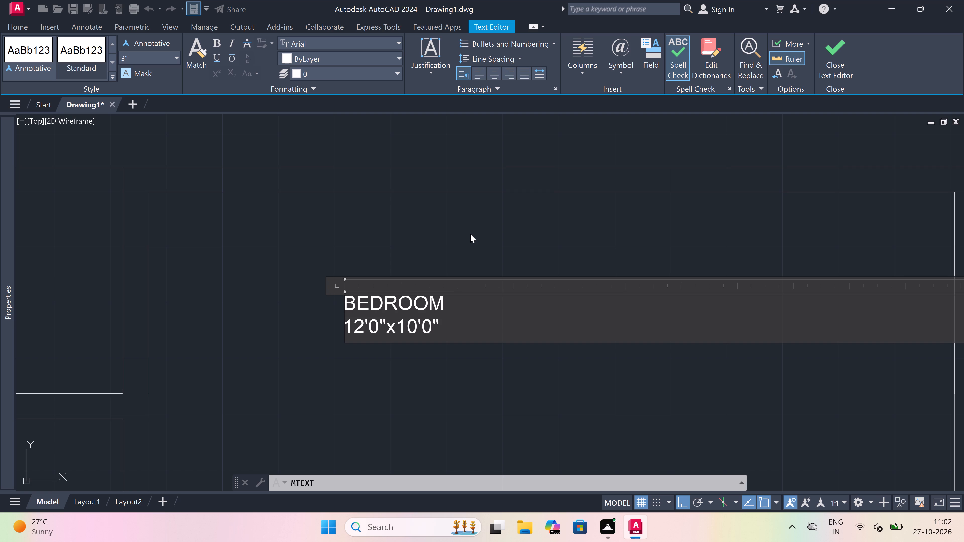
{"action": "left_click", "coordinate": [468, 254]}
{"action": "scroll", "coordinate": [445, 269], "scroll_direction": "down", "scroll_amount": 4}
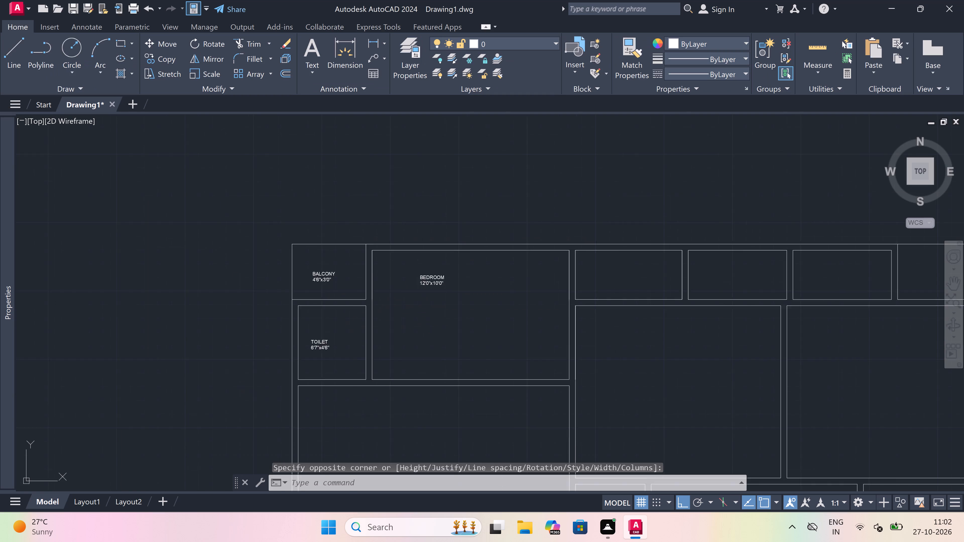
Add a multiline text label reading BALCONY with 6'6"x3'10" on its second line in the small top-row room beside the bedroom.
{"action": "scroll", "coordinate": [577, 275], "scroll_direction": "up", "scroll_amount": 3}
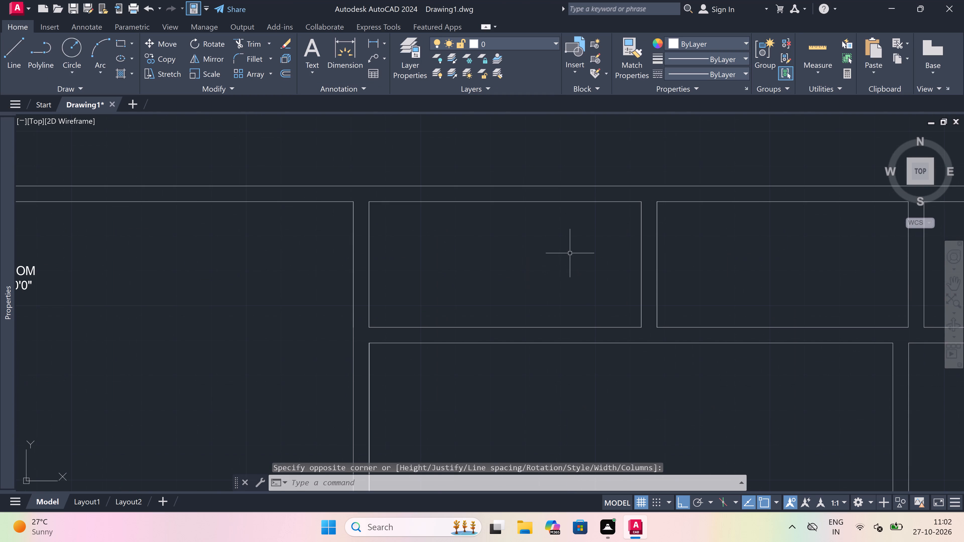
{"action": "key", "text": "space"}
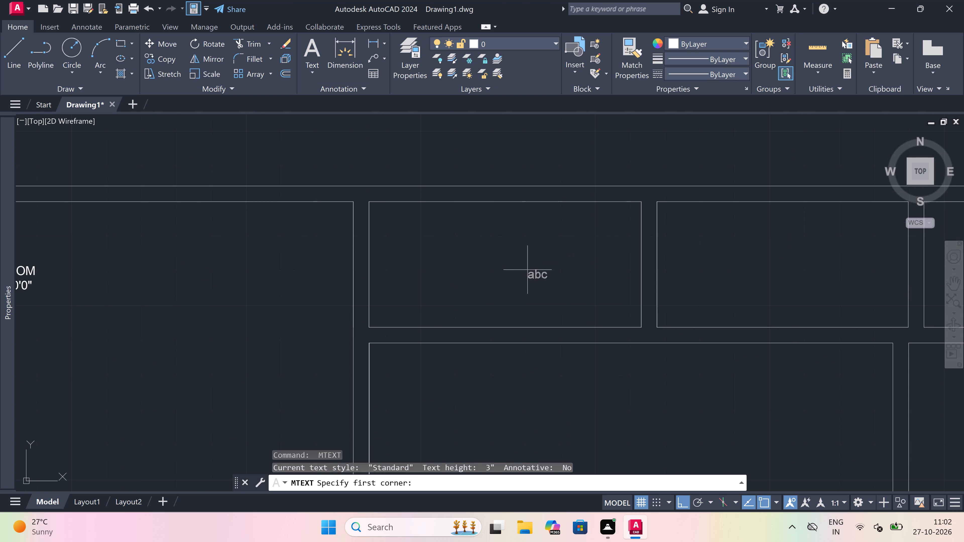
{"action": "scroll", "coordinate": [430, 253], "scroll_direction": "down", "scroll_amount": 3}
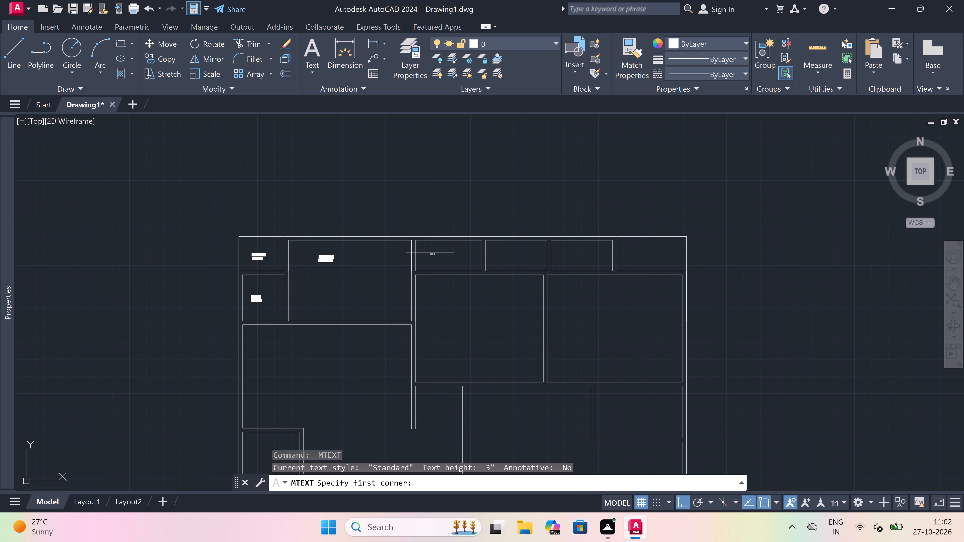
{"action": "scroll", "coordinate": [430, 252], "scroll_direction": "up", "scroll_amount": 1}
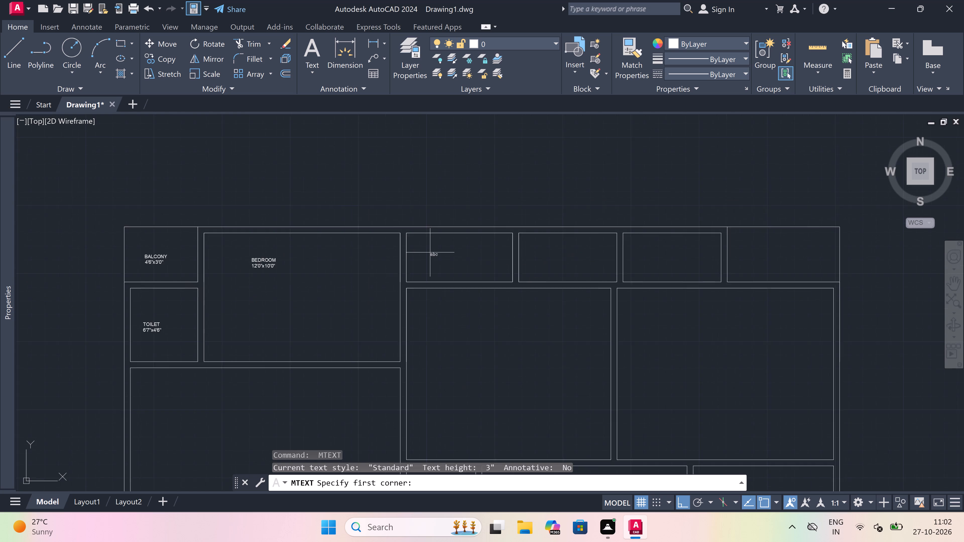
{"action": "scroll", "coordinate": [430, 252], "scroll_direction": "up", "scroll_amount": 1}
{"action": "left_click", "coordinate": [430, 252]}
{"action": "left_click", "coordinate": [745, 255]}
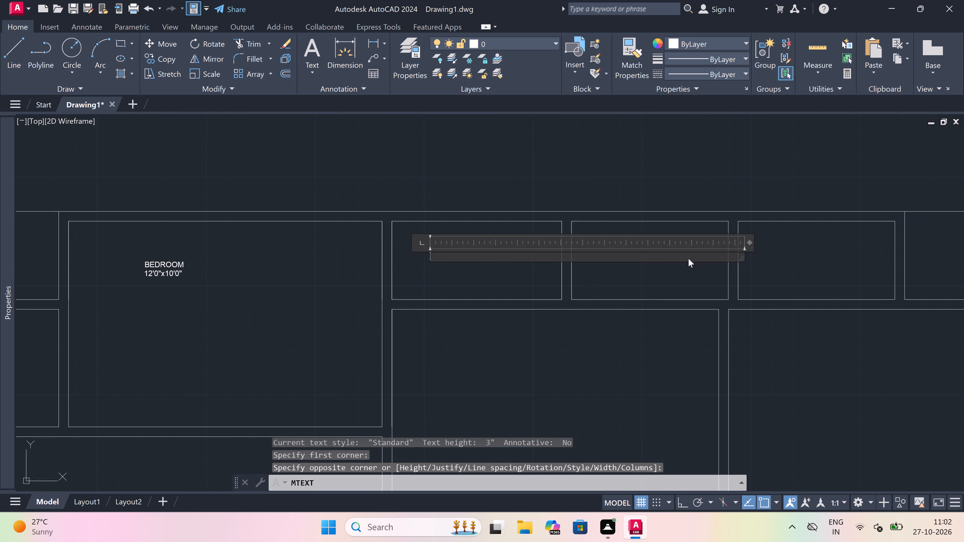
{"action": "scroll", "coordinate": [479, 233], "scroll_direction": "up", "scroll_amount": 2}
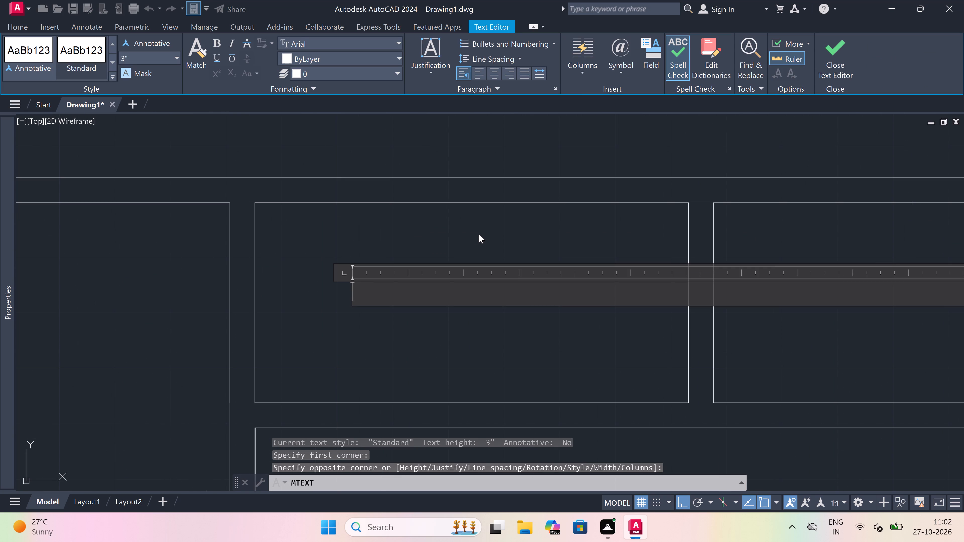
{"action": "key", "text": "b"}
{"action": "key", "text": "a"}
{"action": "key", "text": "l"}
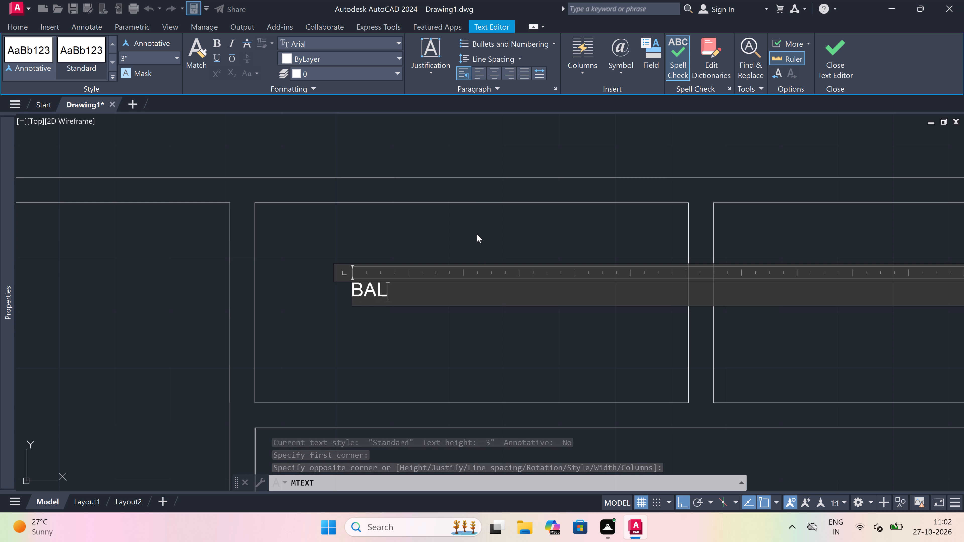
{"action": "key", "text": "c"}
{"action": "key", "text": "o"}
{"action": "key", "text": "n"}
{"action": "key", "text": "y"}
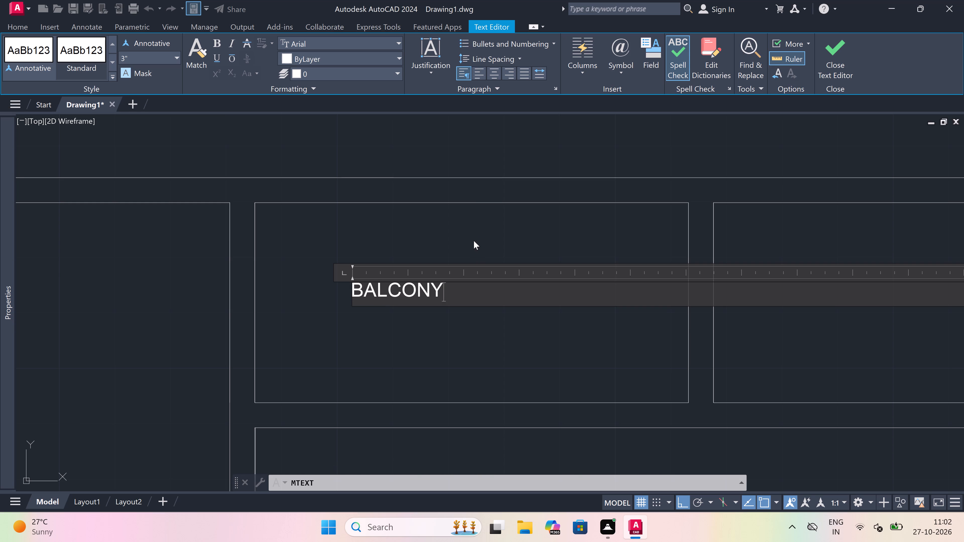
{"action": "key", "text": "Return"}
{"action": "key", "text": "6"}
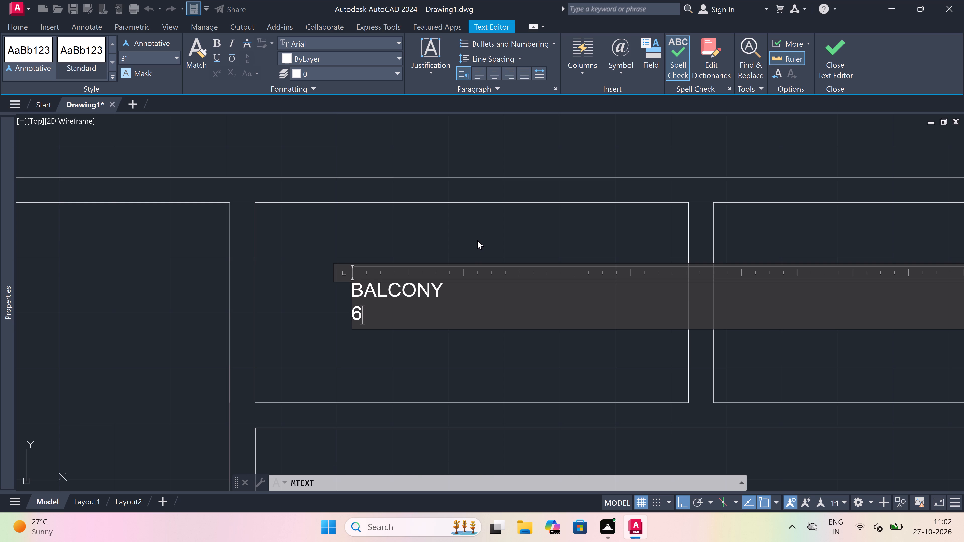
{"action": "key", "text": "apostrophe"}
{"action": "key", "text": "6"}
{"action": "key", "text": "shift+quotedbl"}
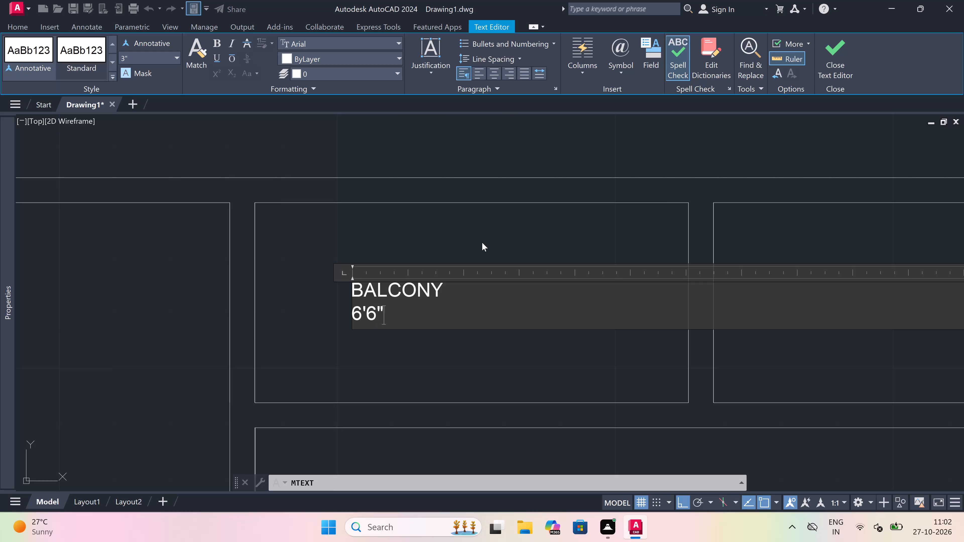
{"action": "key", "text": "x"}
{"action": "key", "text": "3"}
{"action": "key", "text": "apostrophe"}
{"action": "key", "text": "1"}
{"action": "key", "text": "0"}
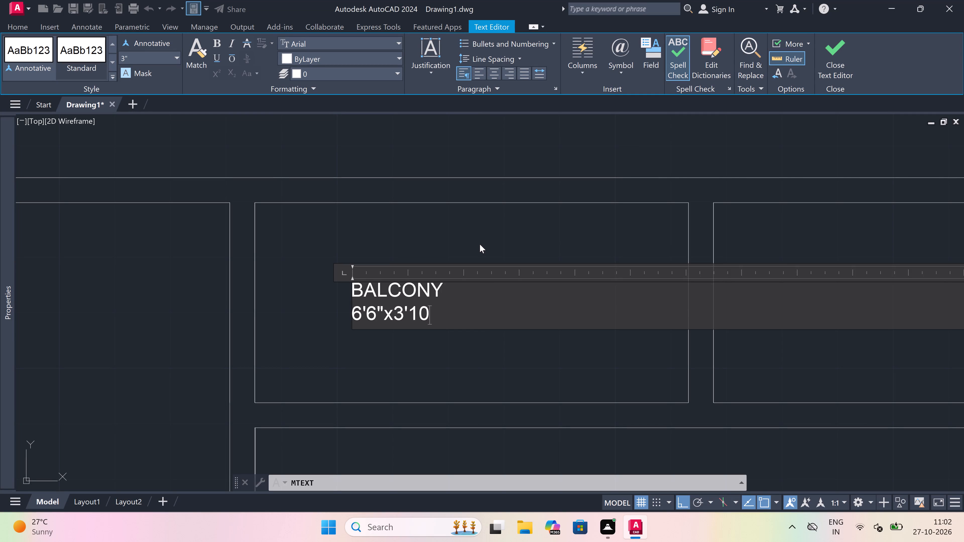
{"action": "key", "text": "shift+quotedbl"}
{"action": "left_click", "coordinate": [481, 242]}
{"action": "scroll", "coordinate": [481, 242], "scroll_direction": "down", "scroll_amount": 2}
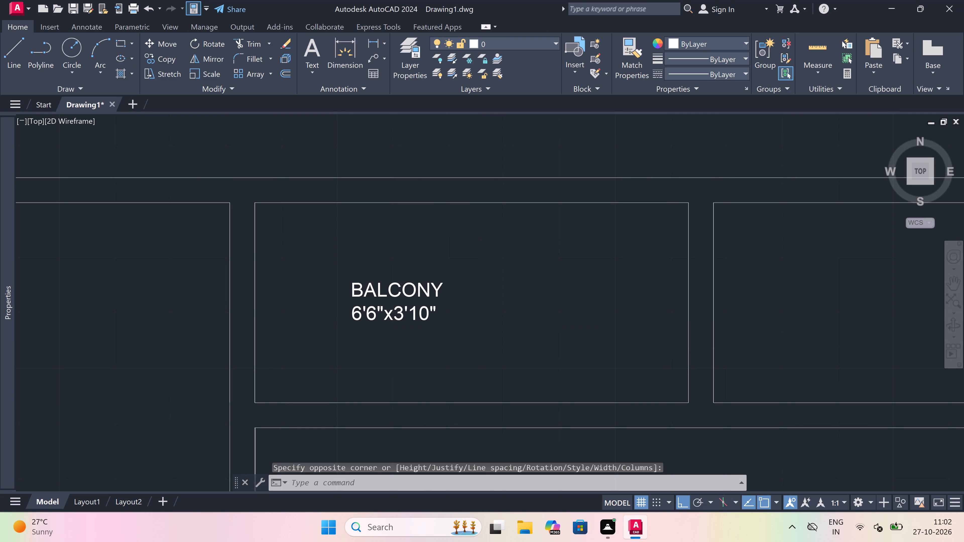
Add a multiline text label reading TOILET with 6'0"x4'6" on its second line in the room just right of the 6'6"x3'10" balcony.
{"action": "scroll", "coordinate": [481, 242], "scroll_direction": "down", "scroll_amount": 2}
{"action": "scroll", "coordinate": [580, 244], "scroll_direction": "up", "scroll_amount": 3}
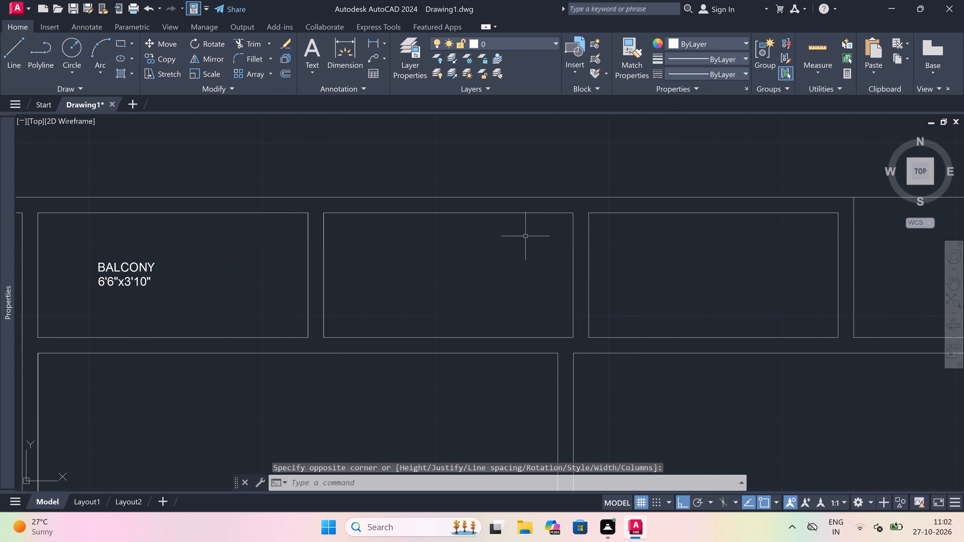
{"action": "key", "text": "space"}
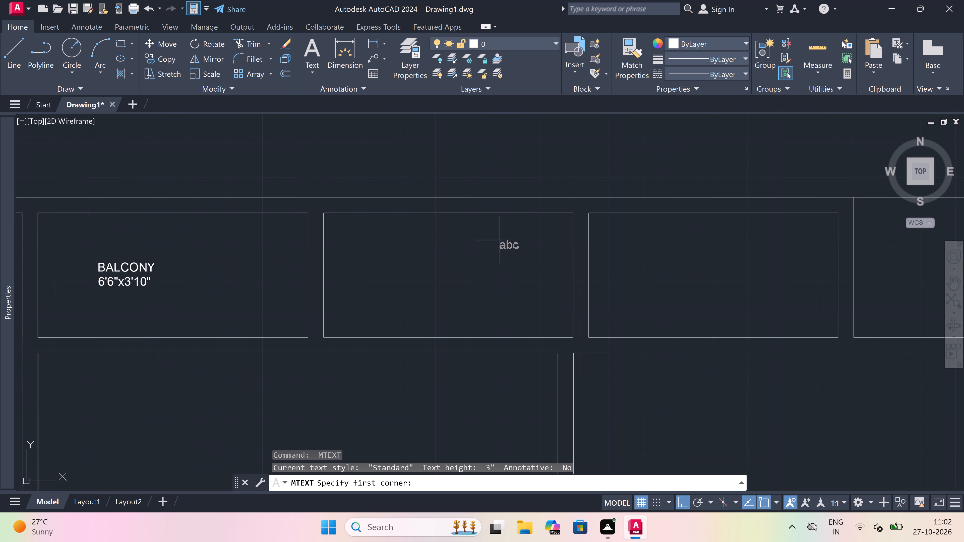
{"action": "left_click", "coordinate": [356, 266]}
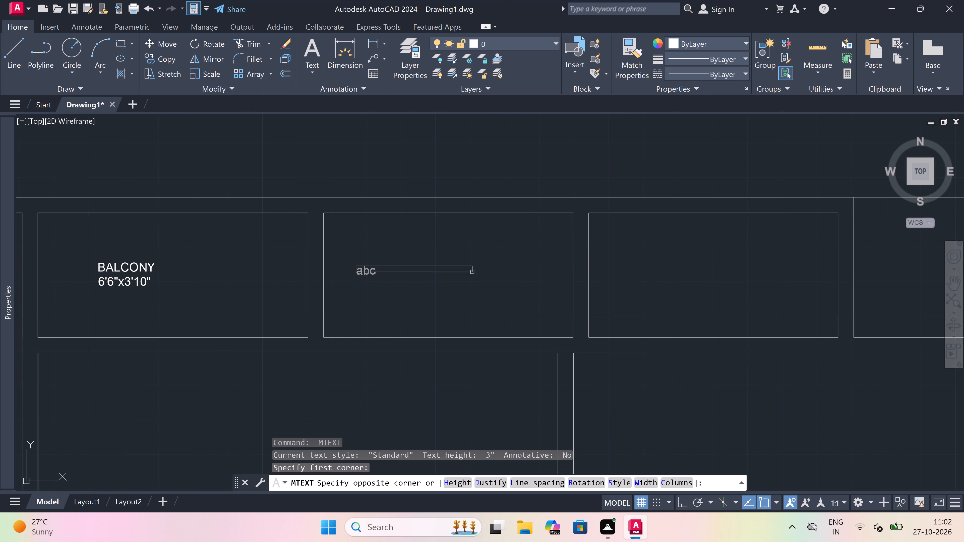
{"action": "left_click", "coordinate": [611, 274]}
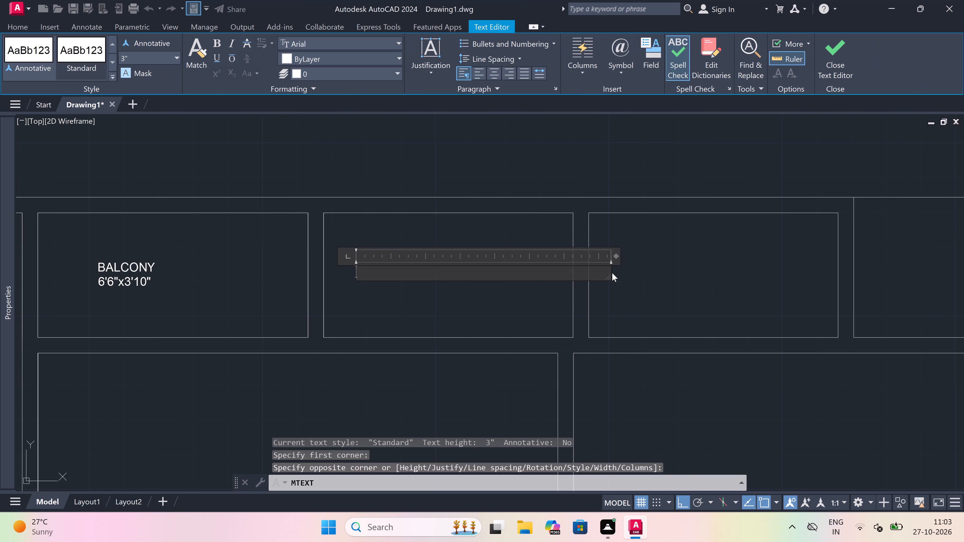
{"action": "type", "text": "TOILET"}
{"action": "key", "text": "Return"}
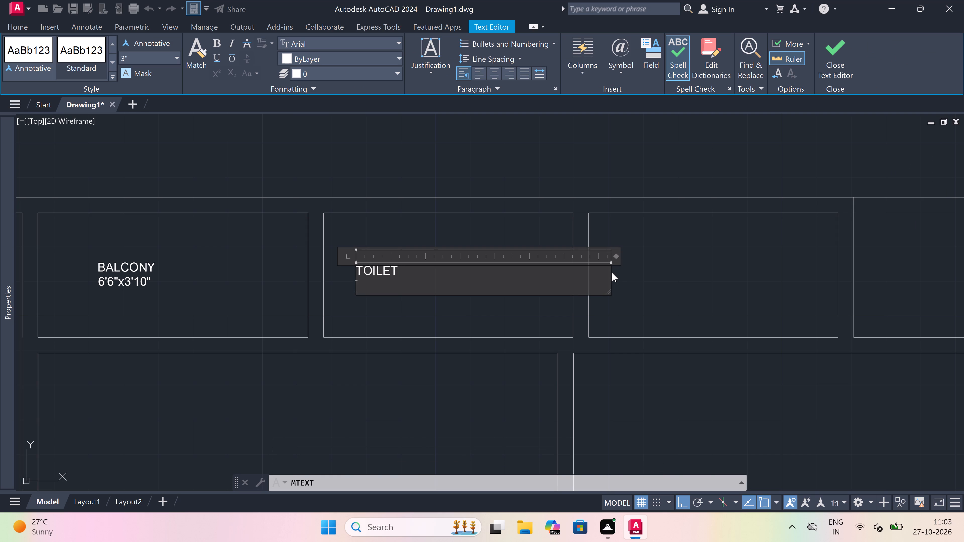
{"action": "type", "text": "6'0"}
{"action": "type", "text": "\"x"}
{"action": "type", "text": "4'6"}
{"action": "key", "text": "shift+quotedbl"}
{"action": "left_click", "coordinate": [454, 317]}
{"action": "scroll", "coordinate": [453, 315], "scroll_direction": "down", "scroll_amount": 3}
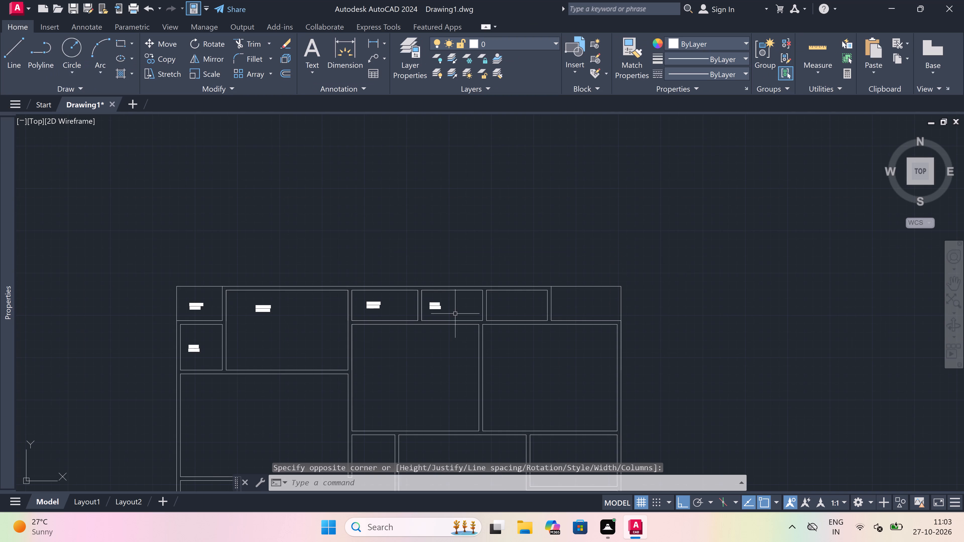
Add a multiline text label reading TOILET with 6'0"x4'0" on its second line in the room just right of the 6'0"x4'6" toilet.
{"action": "scroll", "coordinate": [529, 300], "scroll_direction": "up", "scroll_amount": 2}
{"action": "scroll", "coordinate": [473, 308], "scroll_direction": "up", "scroll_amount": 1}
{"action": "key", "text": "space"}
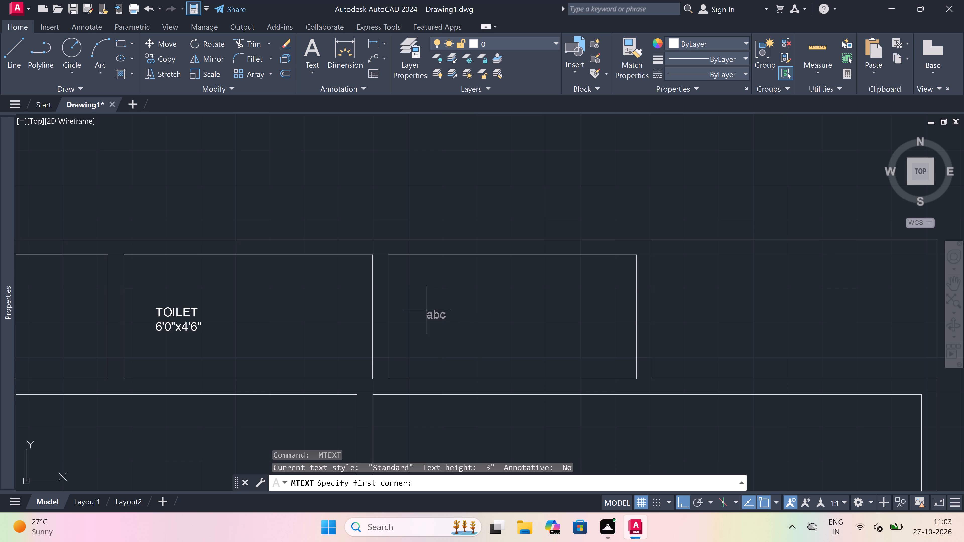
{"action": "left_click_drag", "start_coordinate": [431, 305], "coordinate": [452, 306]}
{"action": "left_click", "coordinate": [761, 339]}
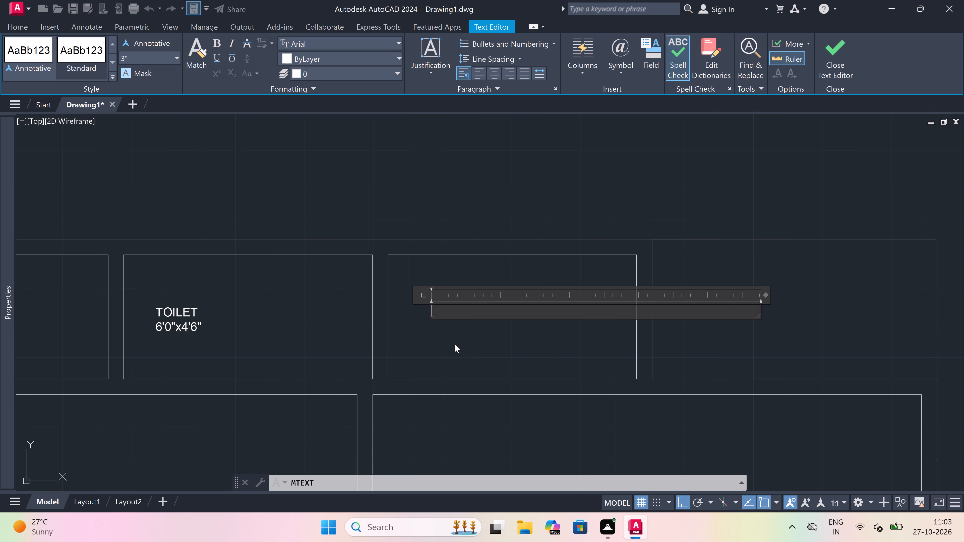
{"action": "scroll", "coordinate": [280, 310], "scroll_direction": "down", "scroll_amount": 2}
{"action": "scroll", "coordinate": [378, 319], "scroll_direction": "up", "scroll_amount": 3}
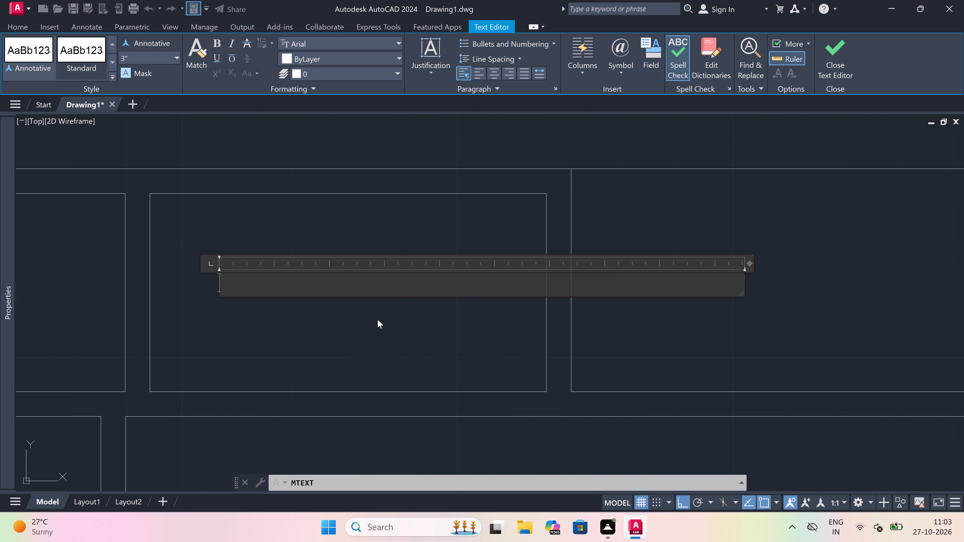
{"action": "type", "text": "TOILET"}
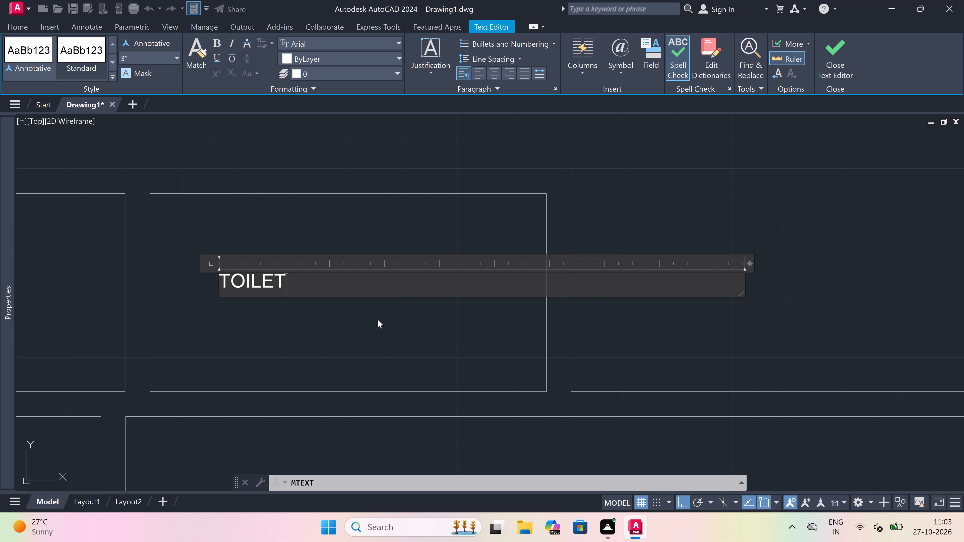
{"action": "key", "text": "Return"}
{"action": "key", "text": "6"}
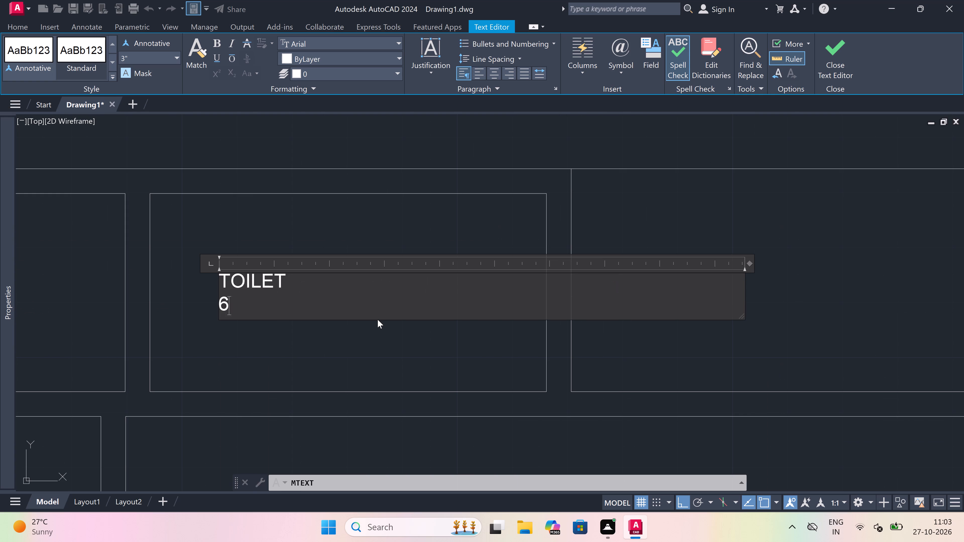
{"action": "type", "text": "'0"}
{"action": "key", "text": "shift+quotedbl"}
{"action": "key", "text": "x"}
{"action": "type", "text": "4'0"}
{"action": "key", "text": "shift+quotedbl"}
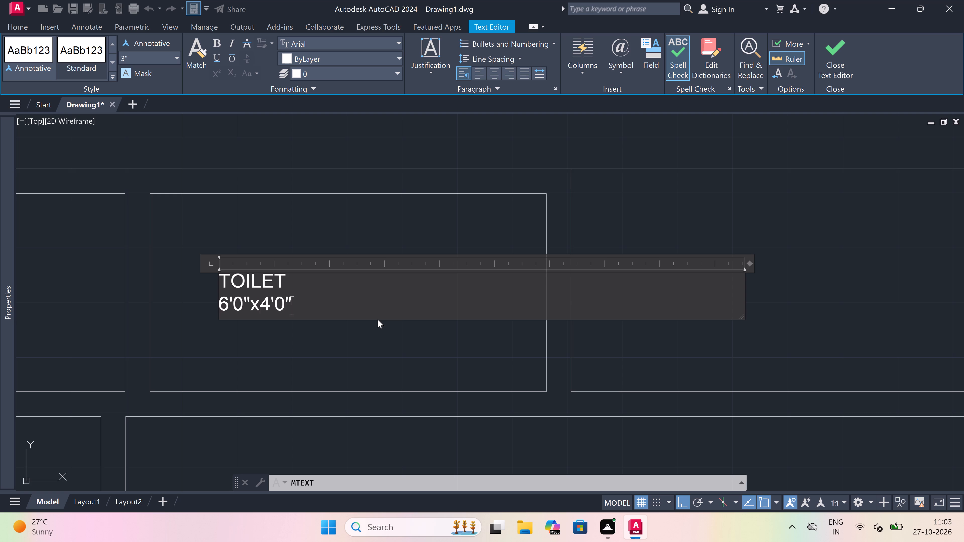
{"action": "left_click", "coordinate": [358, 335]}
{"action": "scroll", "coordinate": [298, 276], "scroll_direction": "down", "scroll_amount": 3}
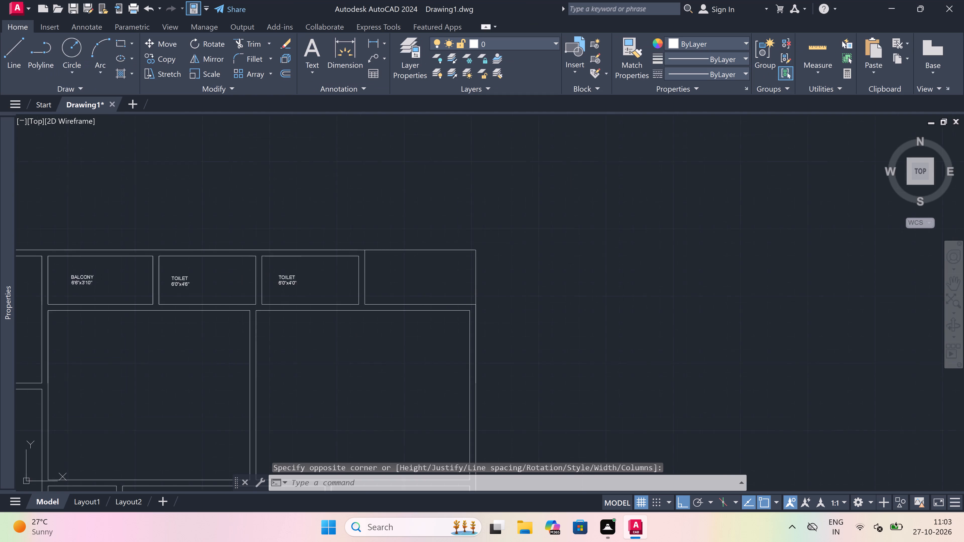
Add a multiline text label reading BALCONY with 6'6"x3'10" on its second line in the top-row room just right of the 6'0"x4'0" toilet.
{"action": "scroll", "coordinate": [298, 276], "scroll_direction": "down", "scroll_amount": 2}
{"action": "scroll", "coordinate": [343, 281], "scroll_direction": "up", "scroll_amount": 6}
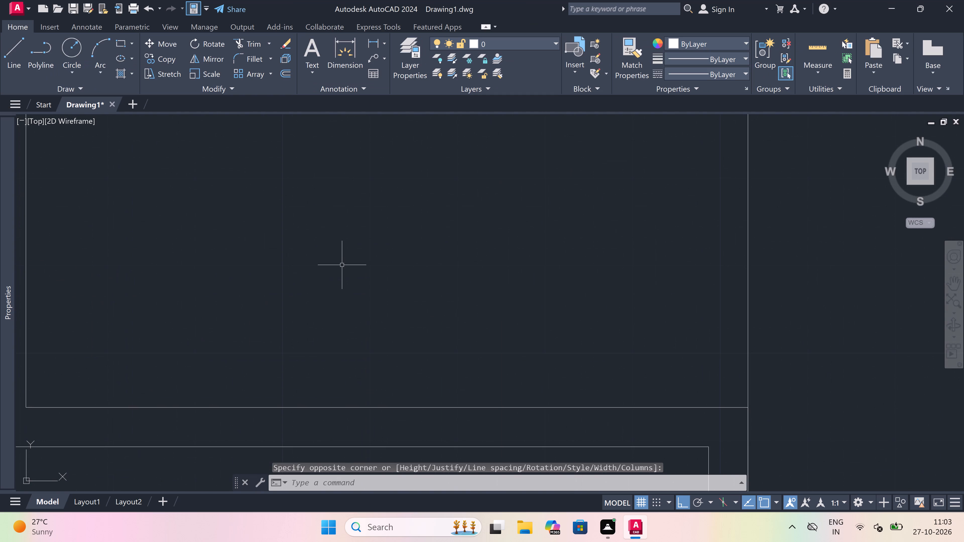
{"action": "scroll", "coordinate": [341, 264], "scroll_direction": "down", "scroll_amount": 3}
{"action": "key", "text": "space"}
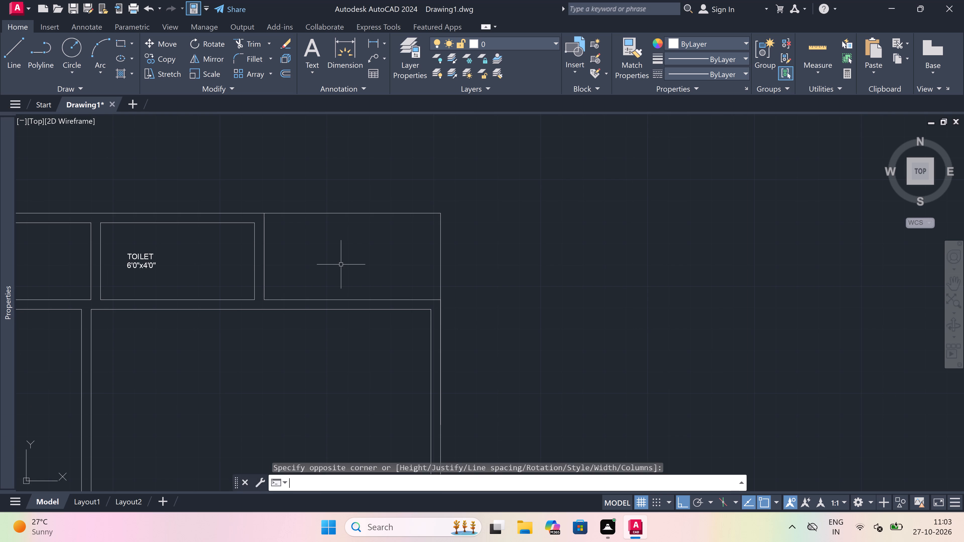
{"action": "scroll", "coordinate": [340, 264], "scroll_direction": "up", "scroll_amount": 1}
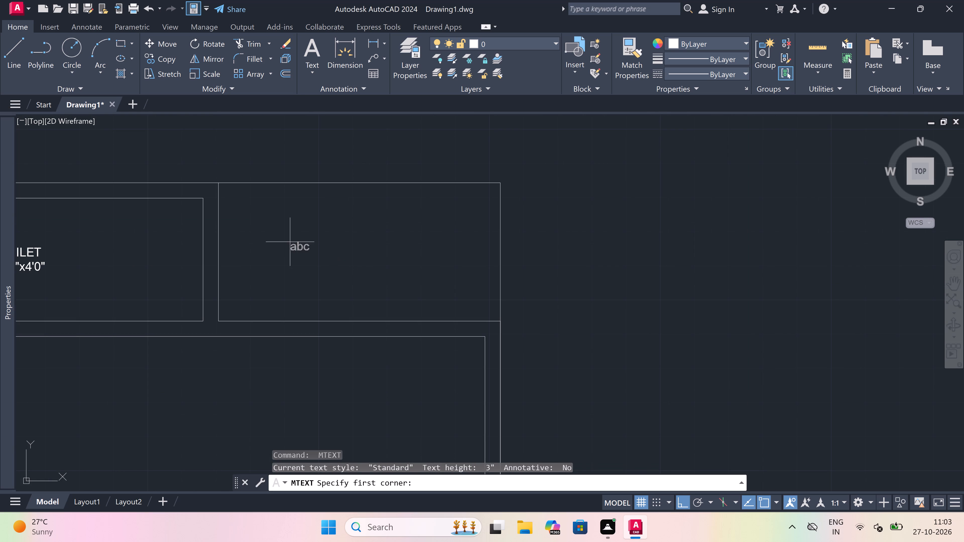
{"action": "left_click_drag", "start_coordinate": [270, 247], "coordinate": [273, 246]}
{"action": "left_click", "coordinate": [682, 272]}
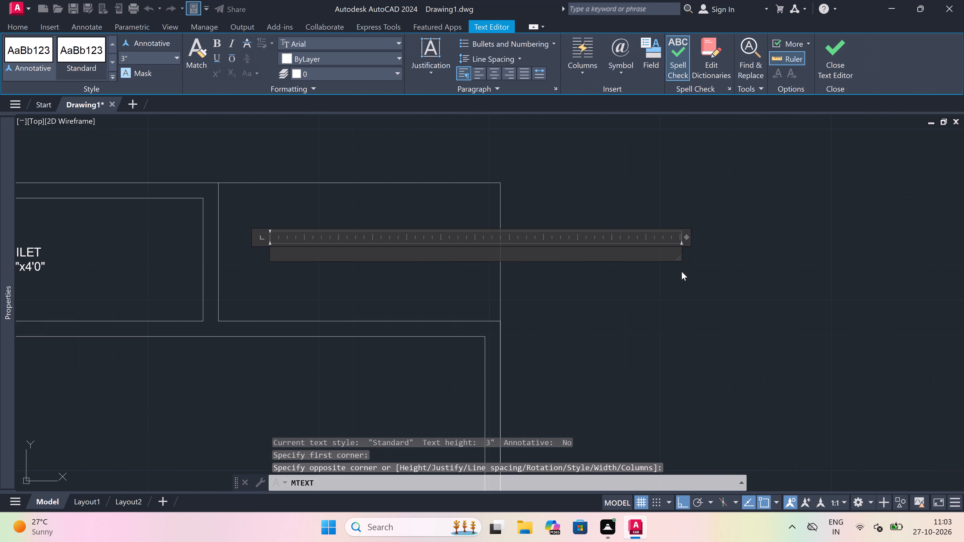
{"action": "type", "text": "BALCONY"}
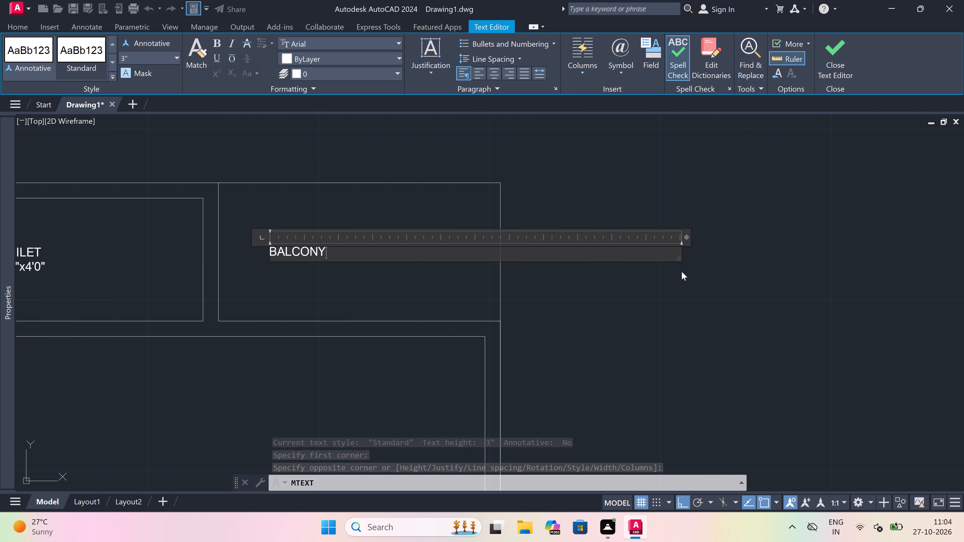
{"action": "key", "text": "Return"}
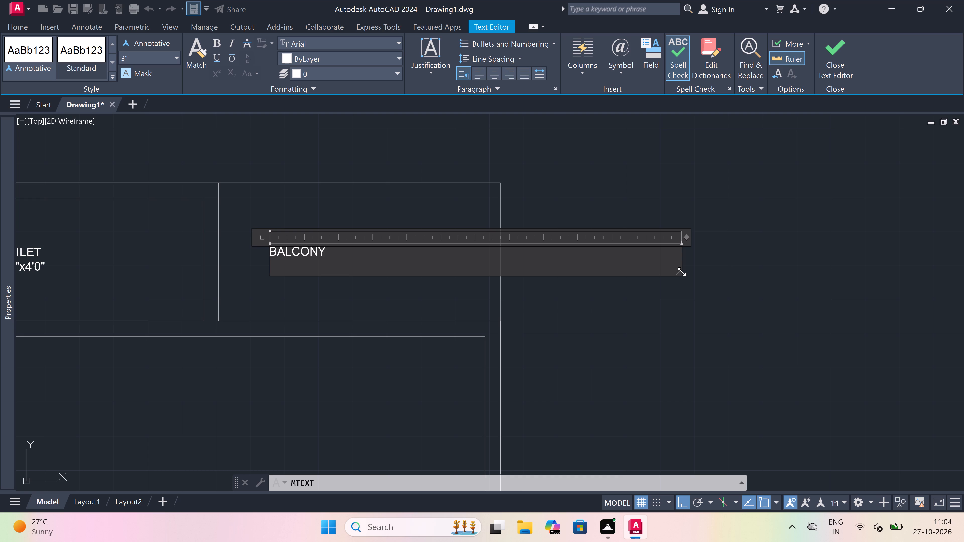
{"action": "type", "text": "6'6"}
{"action": "type", "text": "3'10\""}
{"action": "left_click", "coordinate": [351, 297]}
{"action": "scroll", "coordinate": [329, 263], "scroll_direction": "down", "scroll_amount": 4}
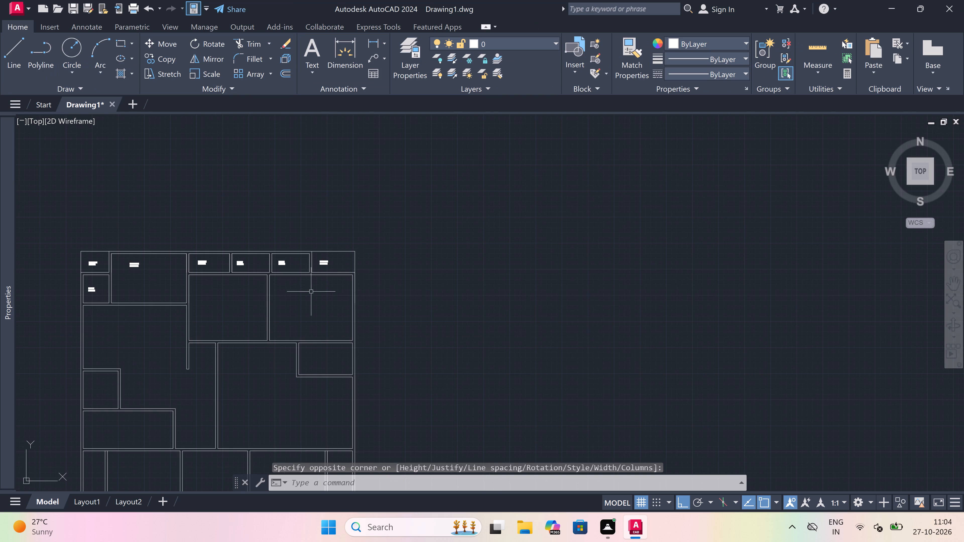
Add a multiline text label reading BEDROOM with 12'6"x11'0" on its second line near the bottom of the large room below the rightmost balcony.
{"action": "scroll", "coordinate": [304, 334], "scroll_direction": "up", "scroll_amount": 2}
{"action": "scroll", "coordinate": [305, 331], "scroll_direction": "down", "scroll_amount": 1}
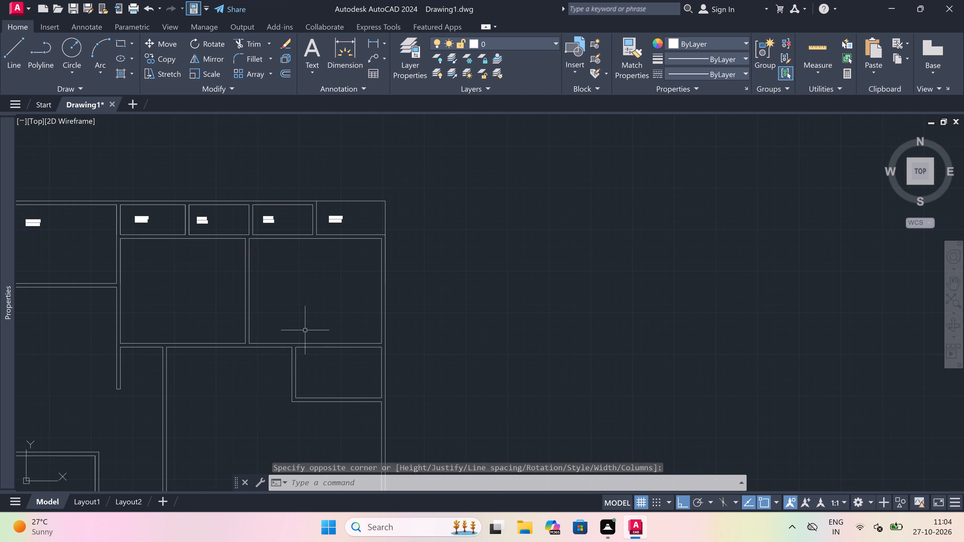
{"action": "scroll", "coordinate": [305, 330], "scroll_direction": "up", "scroll_amount": 2}
{"action": "key", "text": "space"}
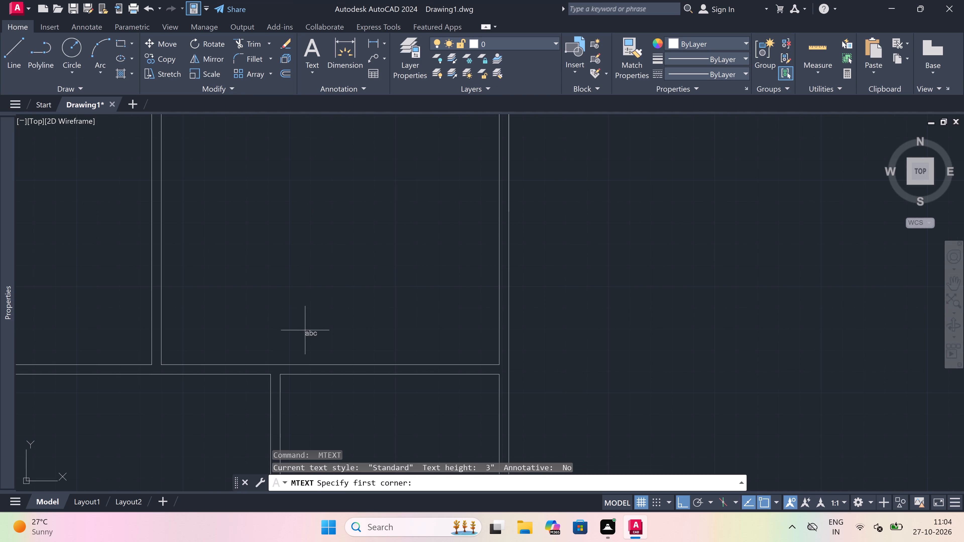
{"action": "scroll", "coordinate": [305, 330], "scroll_direction": "up", "scroll_amount": 2}
{"action": "left_click_drag", "start_coordinate": [278, 352], "coordinate": [297, 353]}
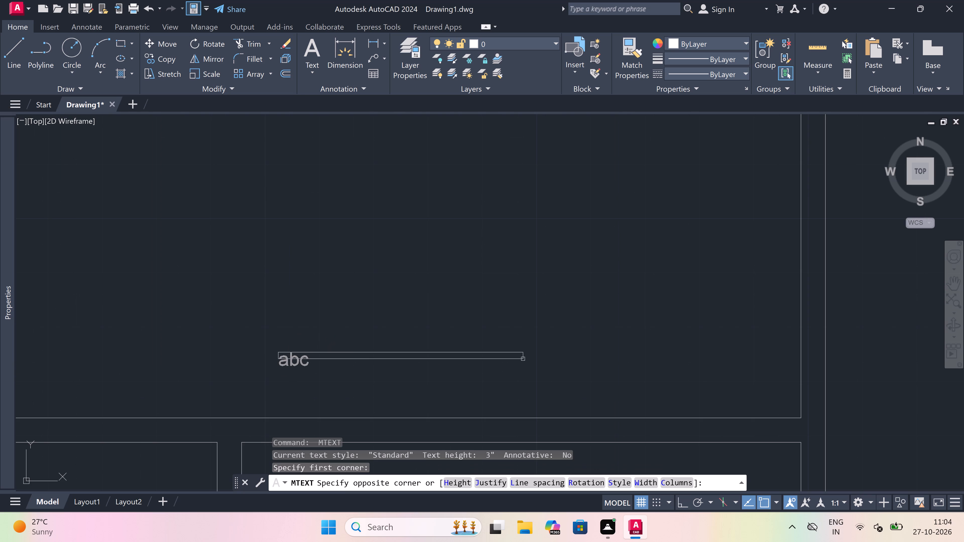
{"action": "left_click", "coordinate": [871, 364]}
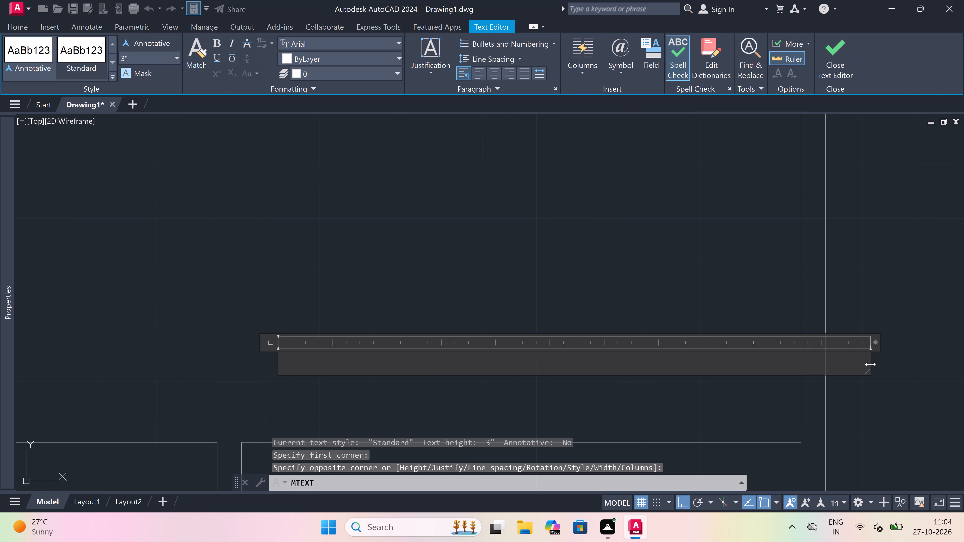
{"action": "type", "text": "BEDROO"}
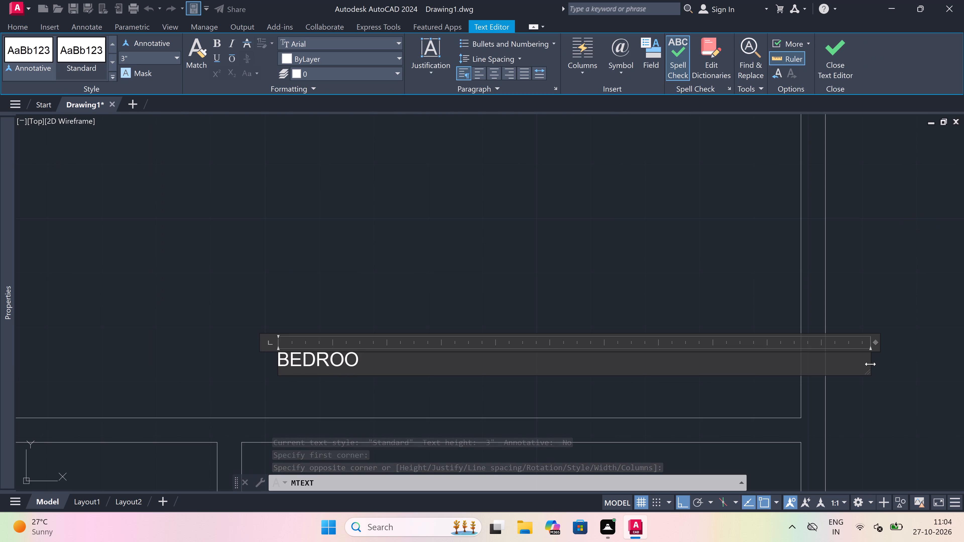
{"action": "key", "text": "m"}
{"action": "key", "text": "Return"}
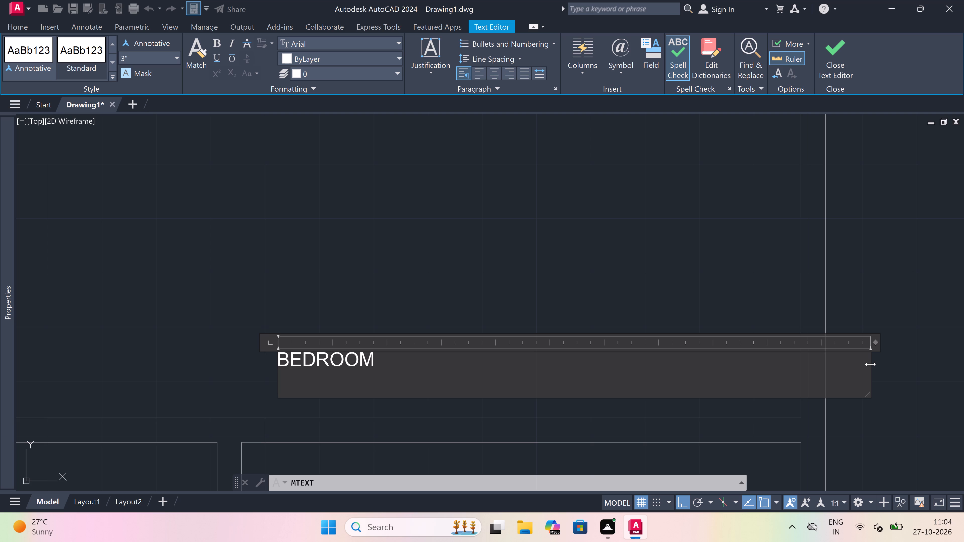
{"action": "type", "text": "12'6"}
{"action": "type", "text": "\"x"}
{"action": "type", "text": "11'"}
{"action": "type", "text": "0\""}
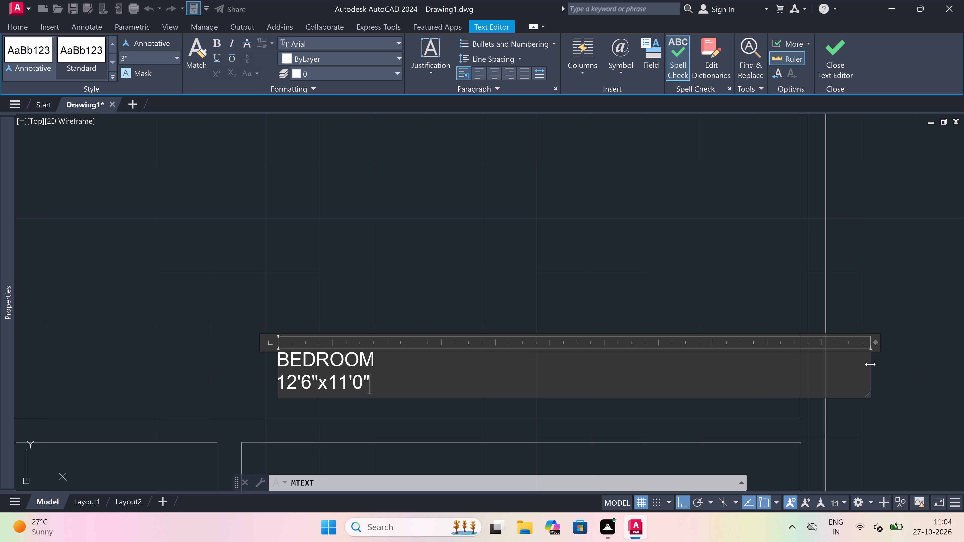
{"action": "left_click", "coordinate": [469, 270]}
{"action": "scroll", "coordinate": [347, 303], "scroll_direction": "down", "scroll_amount": 2}
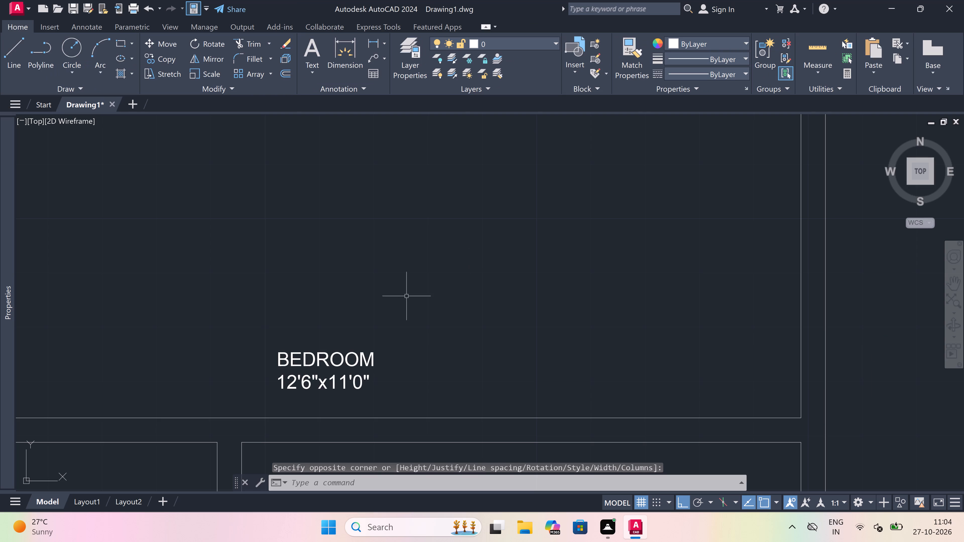
Add a multiline text label reading KITCHEN with 5'1"x8'7" on its second line in the small room directly below the 12'6"x11'0" bedroom.
{"action": "scroll", "coordinate": [353, 303], "scroll_direction": "down", "scroll_amount": 4}
{"action": "scroll", "coordinate": [356, 322], "scroll_direction": "up", "scroll_amount": 3}
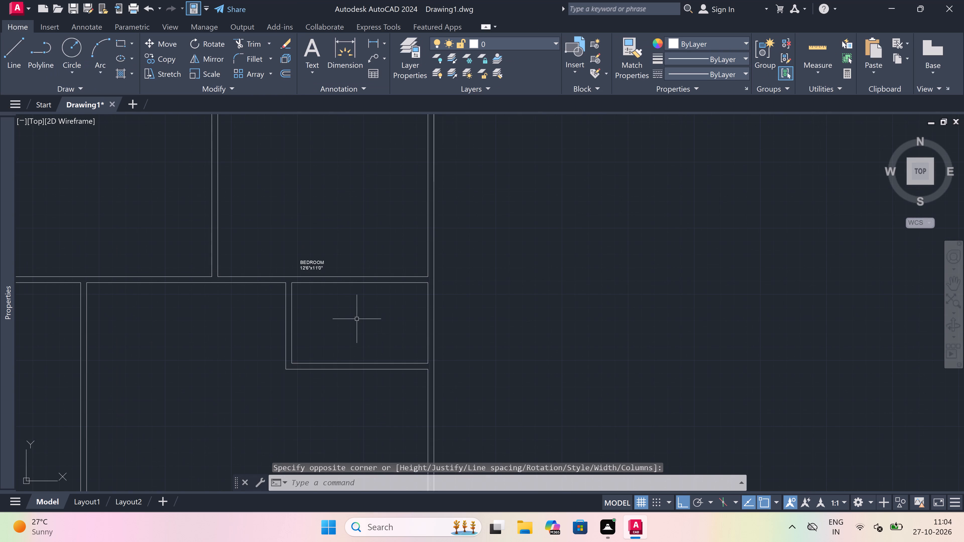
{"action": "key", "text": "space"}
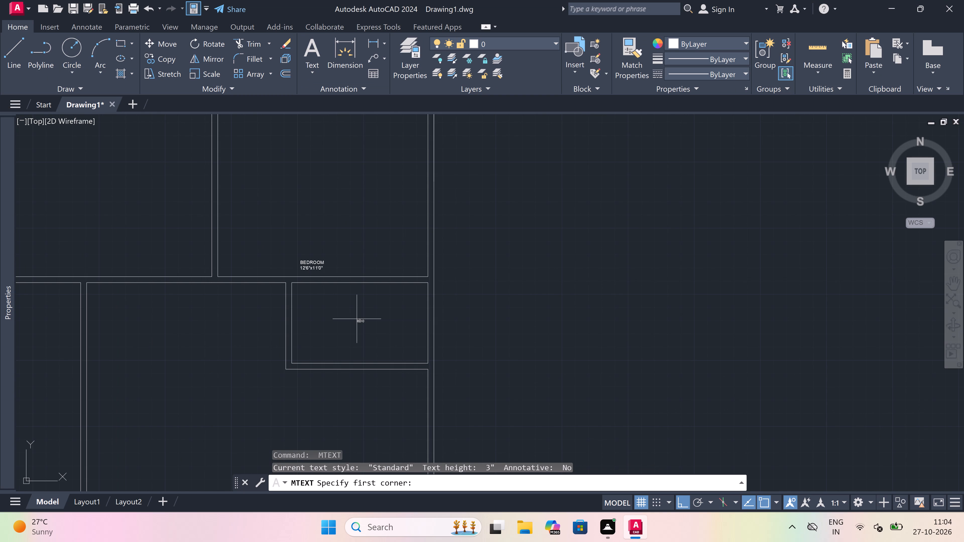
{"action": "scroll", "coordinate": [357, 318], "scroll_direction": "up", "scroll_amount": 1}
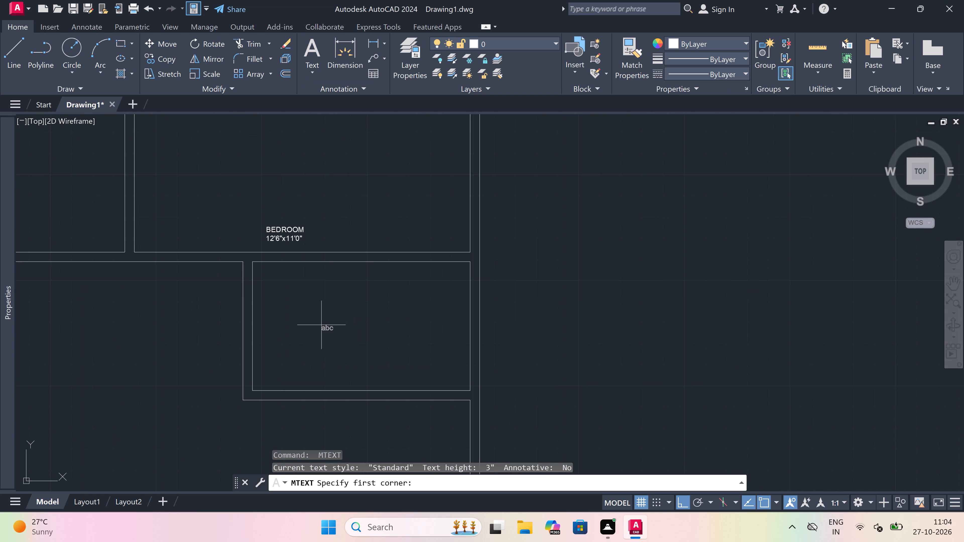
{"action": "left_click_drag", "start_coordinate": [291, 318], "coordinate": [313, 327]}
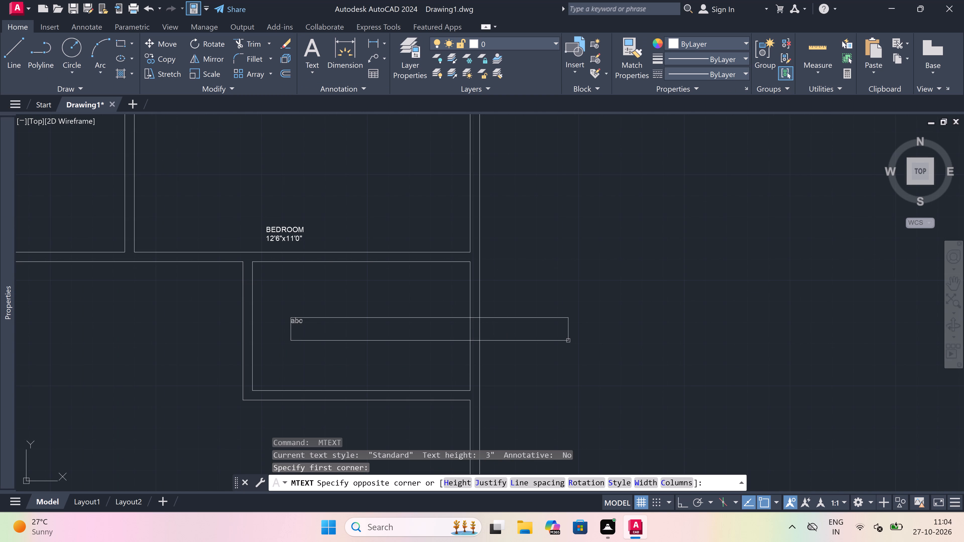
{"action": "left_click", "coordinate": [571, 341]}
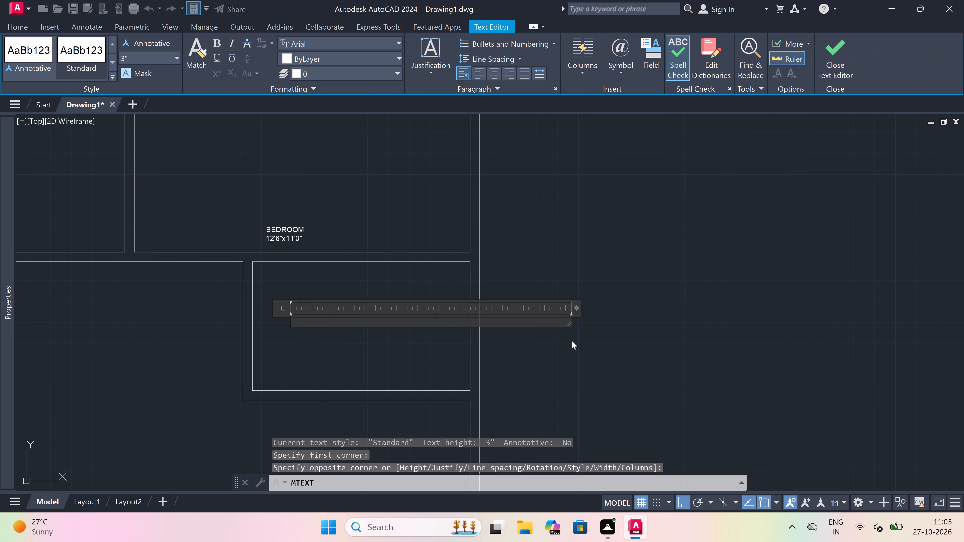
{"action": "type", "text": "KITCHEN"}
{"action": "key", "text": "Return"}
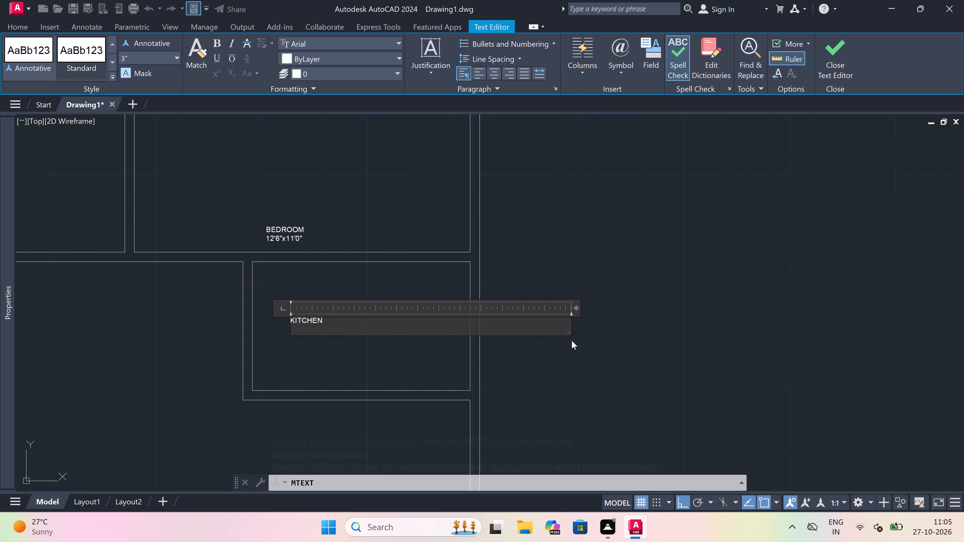
{"action": "type", "text": "5'"}
{"action": "key", "text": "1"}
{"action": "type", "text": "\"x"}
{"action": "type", "text": "8'7"}
{"action": "key", "text": "shift+quotedbl"}
{"action": "left_click", "coordinate": [341, 362]}
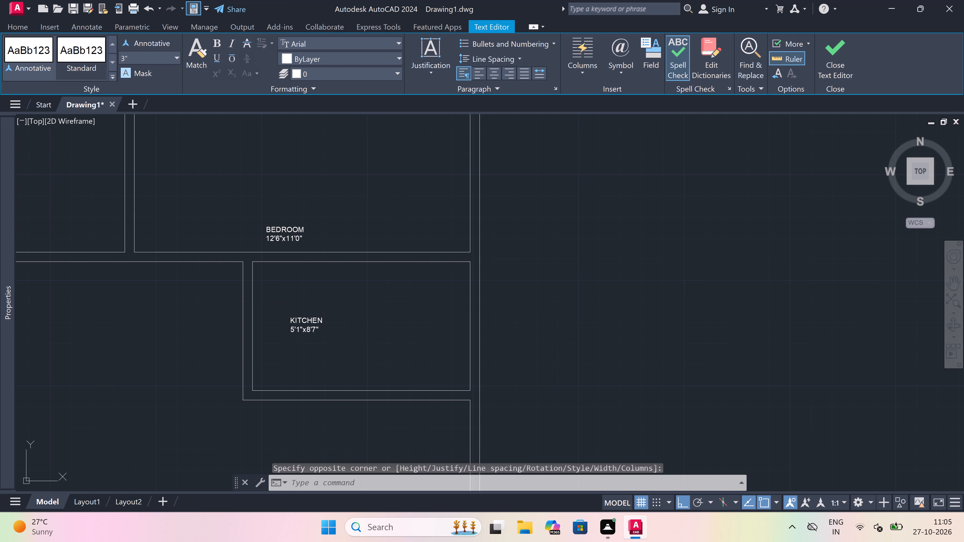
Add a multiline text label reading DRAWING / DINING with 13'5"x19'0" on its second line in the large L-shaped room around the kitchen.
{"action": "scroll", "coordinate": [337, 321], "scroll_direction": "down", "scroll_amount": 5}
{"action": "scroll", "coordinate": [330, 337], "scroll_direction": "up", "scroll_amount": 3}
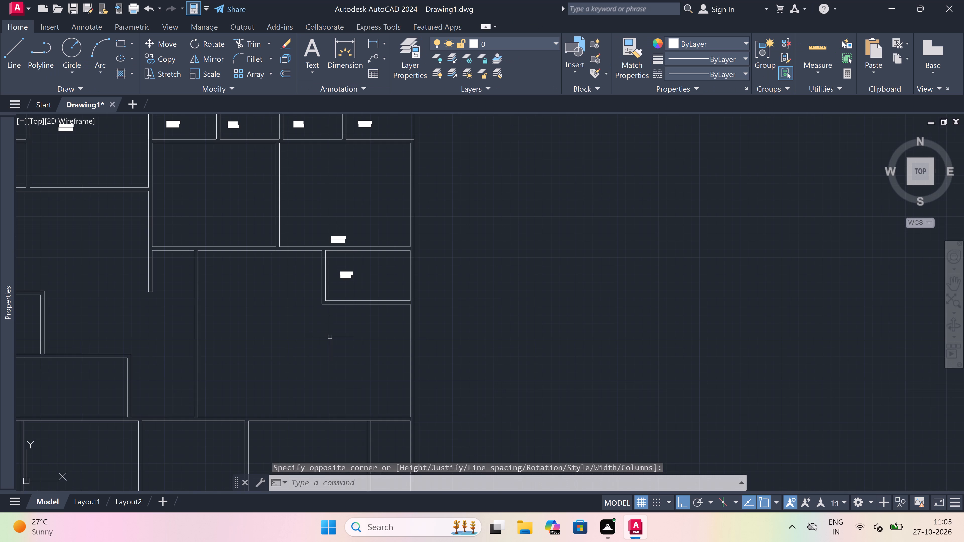
{"action": "key", "text": "space"}
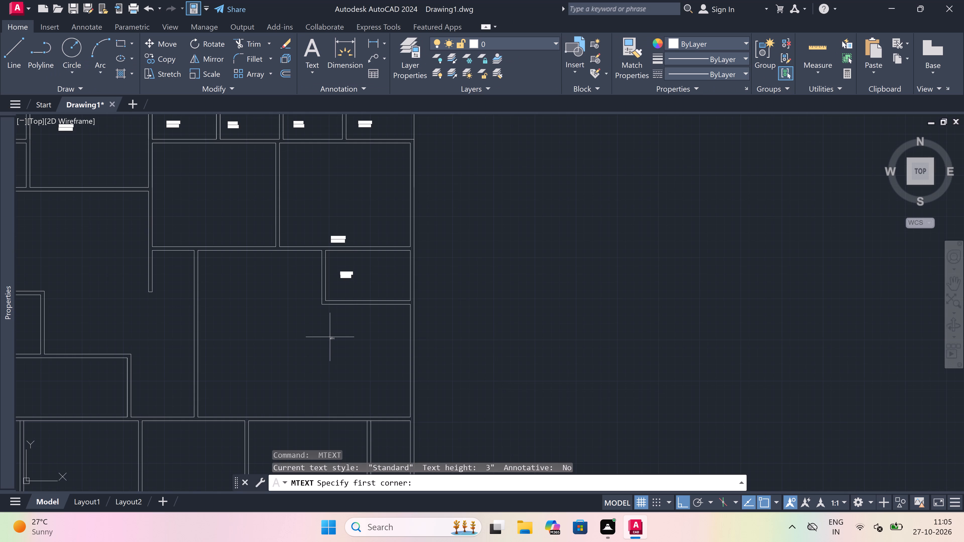
{"action": "scroll", "coordinate": [287, 341], "scroll_direction": "up", "scroll_amount": 1}
{"action": "scroll", "coordinate": [285, 344], "scroll_direction": "down", "scroll_amount": 1}
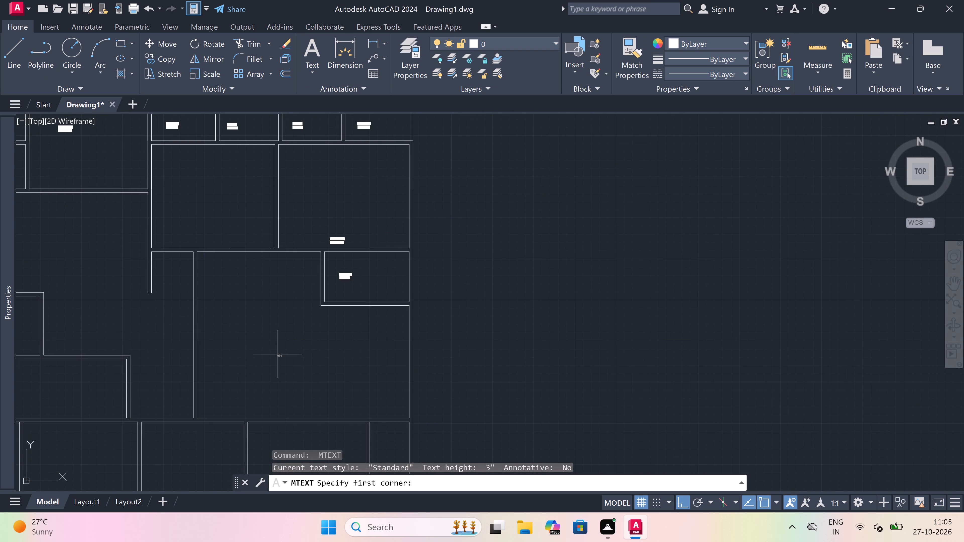
{"action": "scroll", "coordinate": [269, 359], "scroll_direction": "up", "scroll_amount": 1}
{"action": "left_click_drag", "start_coordinate": [194, 350], "coordinate": [204, 348]}
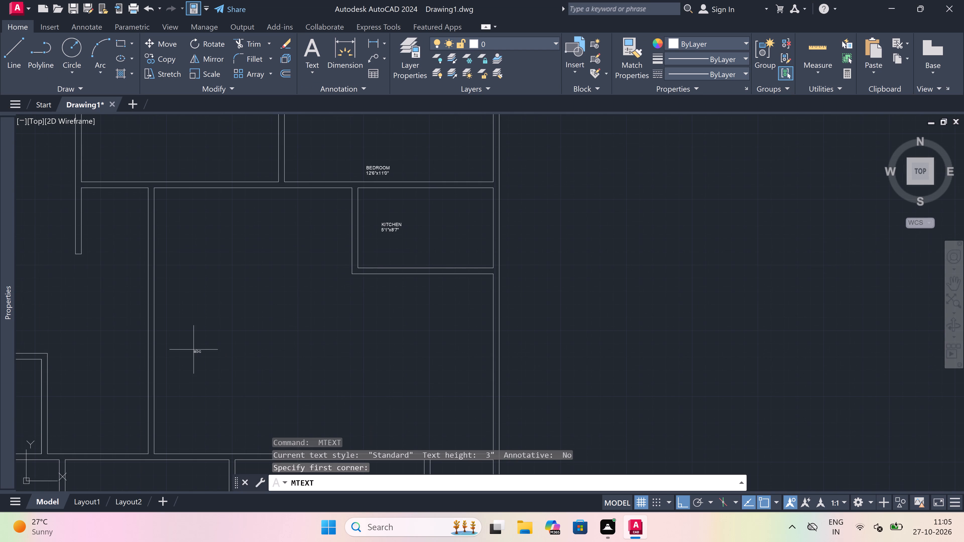
{"action": "left_click", "coordinate": [408, 344]}
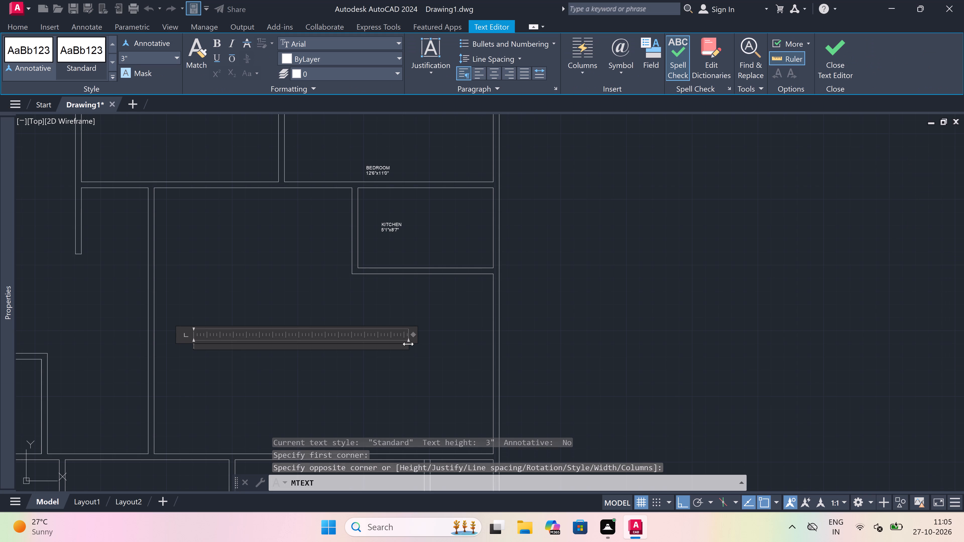
{"action": "type", "text": "DRAWING"}
{"action": "key", "text": "space"}
{"action": "type", "text": "/"}
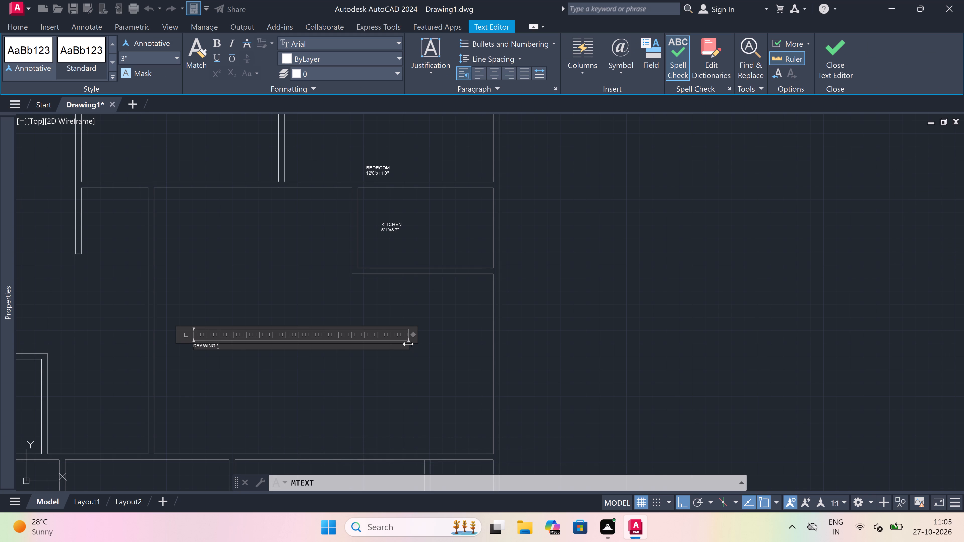
{"action": "key", "text": "space"}
{"action": "type", "text": "DINING"}
{"action": "key", "text": "space"}
{"action": "key", "text": "Return"}
{"action": "type", "text": "13'"}
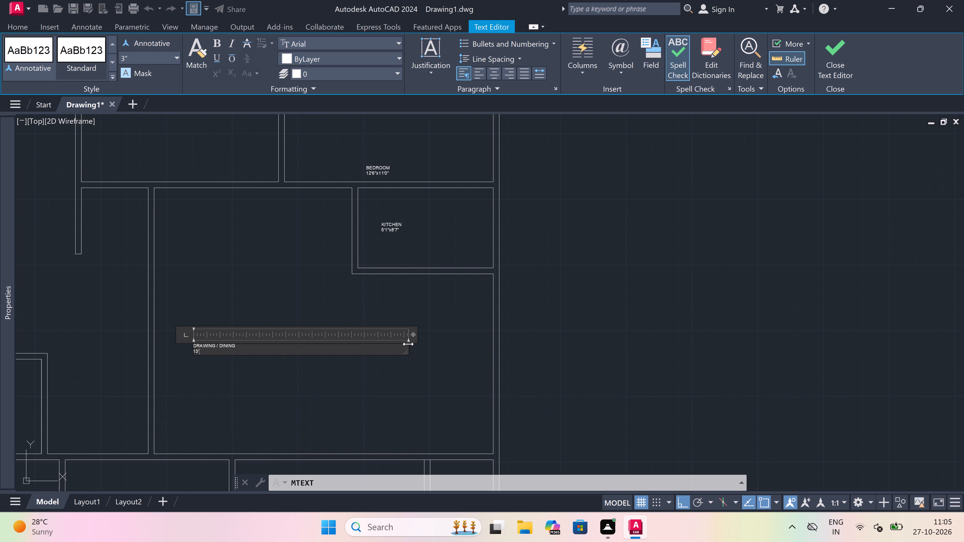
{"action": "key", "text": "5"}
{"action": "type", "text": "\"x"}
{"action": "type", "text": "19'0\""}
{"action": "left_click", "coordinate": [283, 379]}
Add a multiline text label reading TOILET with 7'0"x4'0" on its second line in the narrow room at the right end of the bottom row.
{"action": "scroll", "coordinate": [286, 357], "scroll_direction": "down", "scroll_amount": 3}
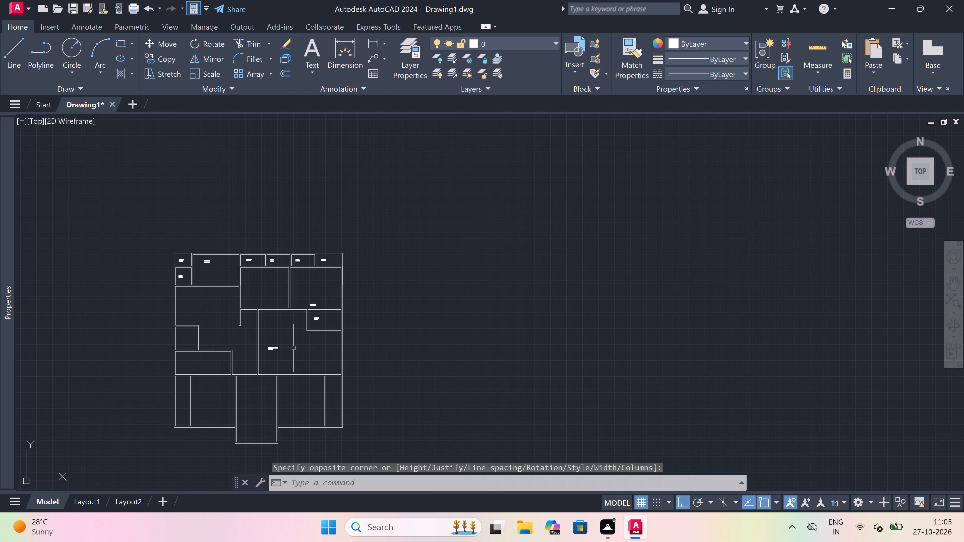
{"action": "scroll", "coordinate": [287, 400], "scroll_direction": "up", "scroll_amount": 2}
{"action": "scroll", "coordinate": [293, 357], "scroll_direction": "down", "scroll_amount": 2}
{"action": "scroll", "coordinate": [303, 384], "scroll_direction": "up", "scroll_amount": 2}
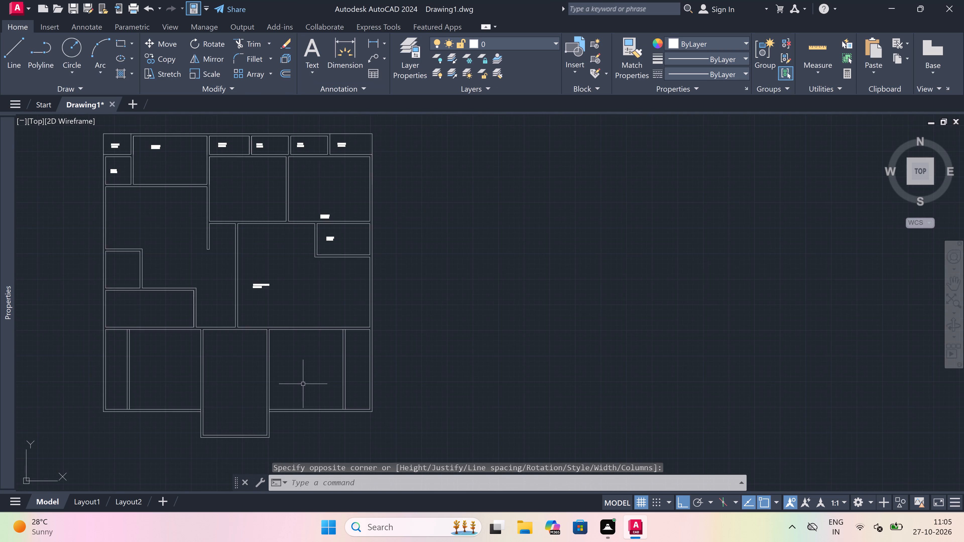
{"action": "scroll", "coordinate": [370, 376], "scroll_direction": "down", "scroll_amount": 2}
{"action": "scroll", "coordinate": [421, 383], "scroll_direction": "up", "scroll_amount": 2}
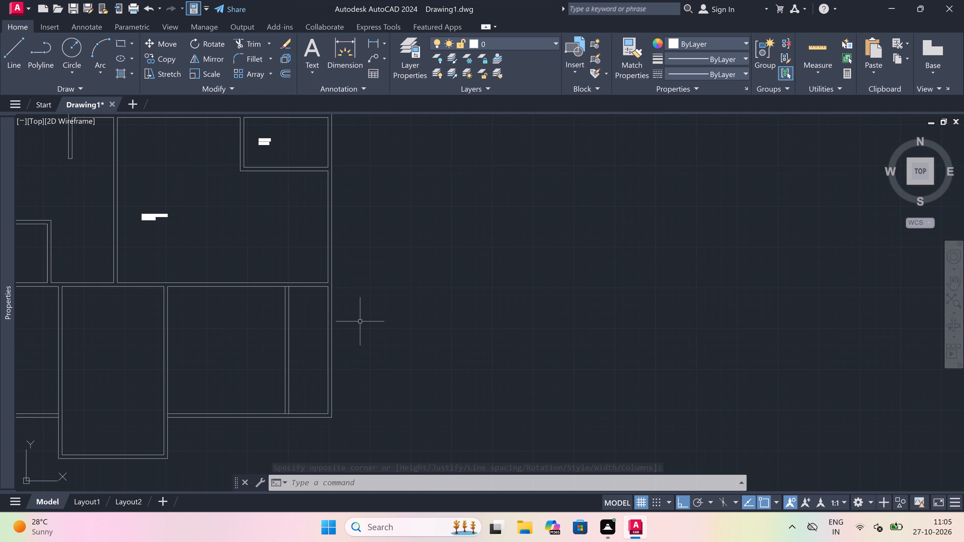
{"action": "key", "text": "space"}
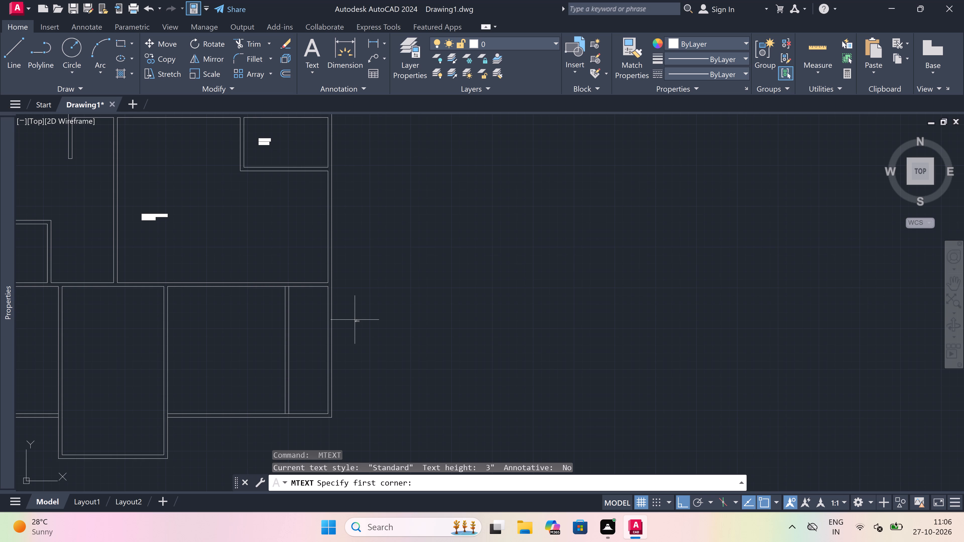
{"action": "scroll", "coordinate": [355, 321], "scroll_direction": "down", "scroll_amount": 1}
{"action": "scroll", "coordinate": [355, 321], "scroll_direction": "up", "scroll_amount": 2}
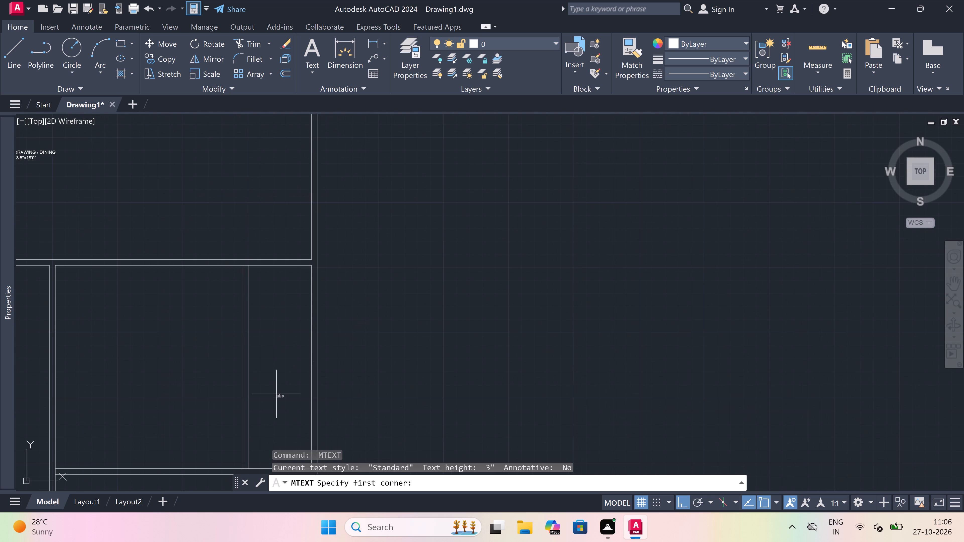
{"action": "left_click_drag", "start_coordinate": [273, 405], "coordinate": [276, 405]}
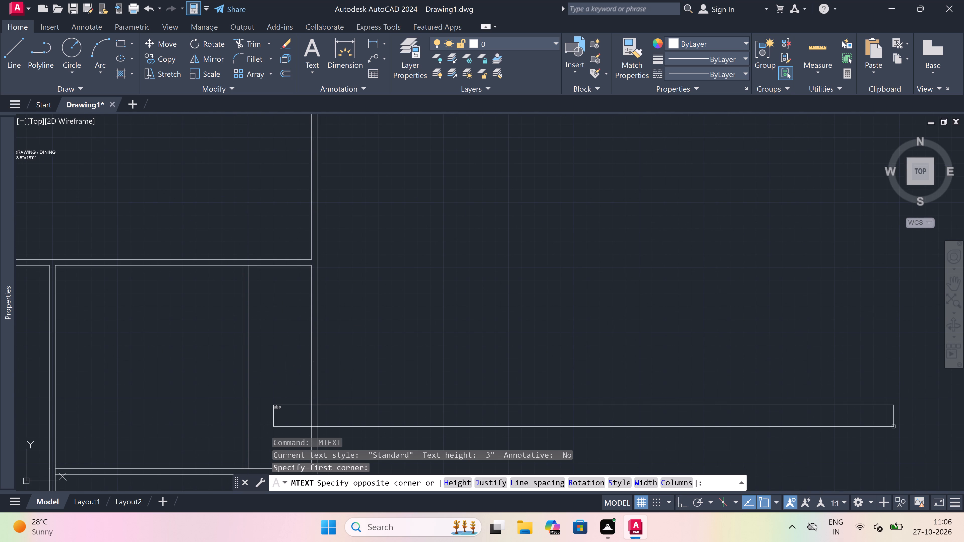
{"action": "left_click", "coordinate": [656, 403]}
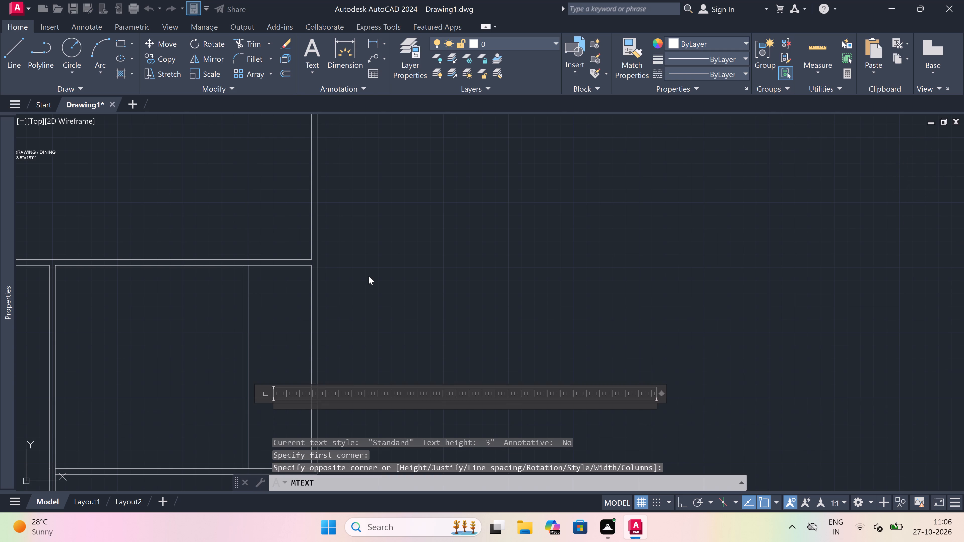
{"action": "scroll", "coordinate": [369, 276], "scroll_direction": "down", "scroll_amount": 3}
{"action": "scroll", "coordinate": [365, 292], "scroll_direction": "up", "scroll_amount": 4}
{"action": "scroll", "coordinate": [365, 292], "scroll_direction": "down", "scroll_amount": 2}
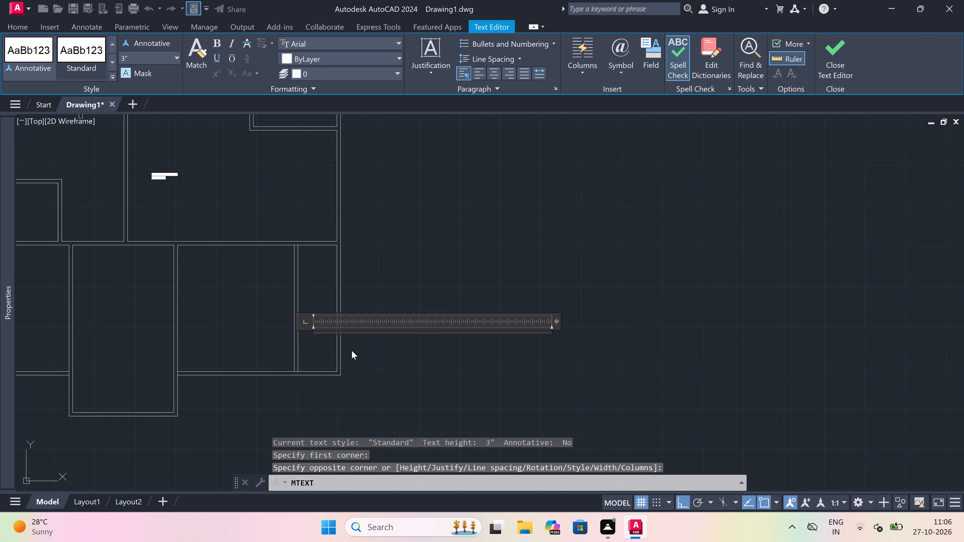
{"action": "scroll", "coordinate": [352, 351], "scroll_direction": "up", "scroll_amount": 1}
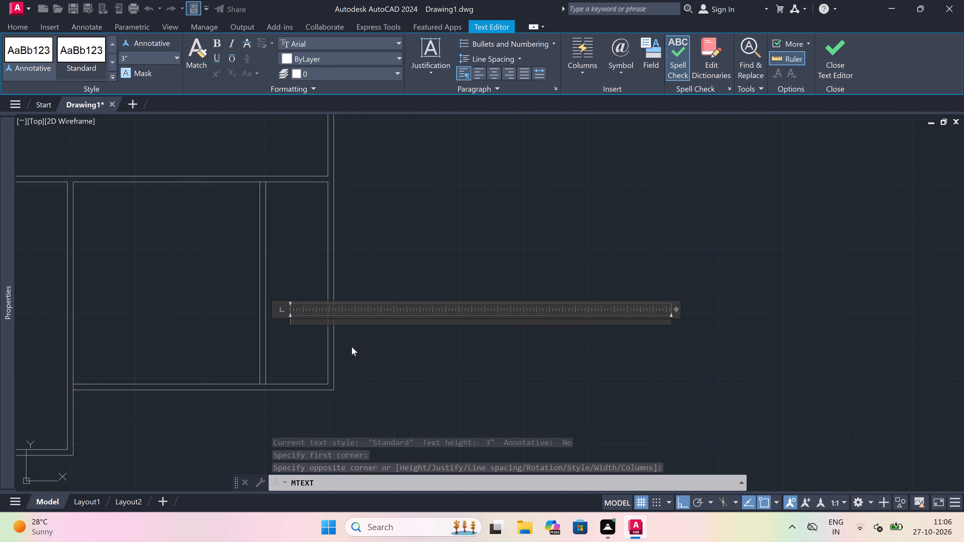
{"action": "type", "text": "TOILET"}
{"action": "key", "text": "Return"}
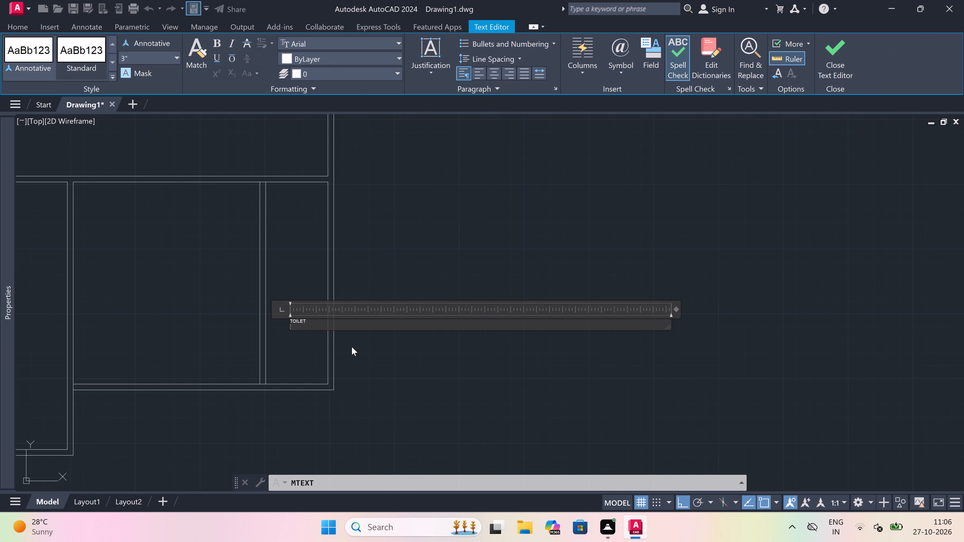
{"action": "type", "text": "7'0"}
{"action": "type", "text": "\"x"}
{"action": "type", "text": "4'0\""}
{"action": "scroll", "coordinate": [352, 347], "scroll_direction": "up", "scroll_amount": 1}
{"action": "left_click", "coordinate": [283, 338]}
Rotate the 7'0"x4'0" TOILET label 90 degrees counterclockwise so it reads vertically.
{"action": "left_click", "coordinate": [277, 323]}
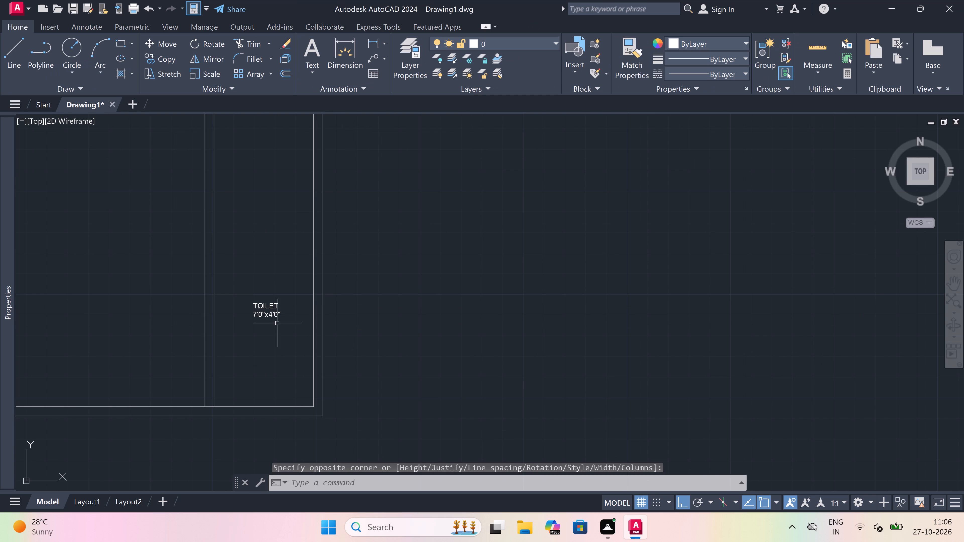
{"action": "left_click", "coordinate": [252, 300]}
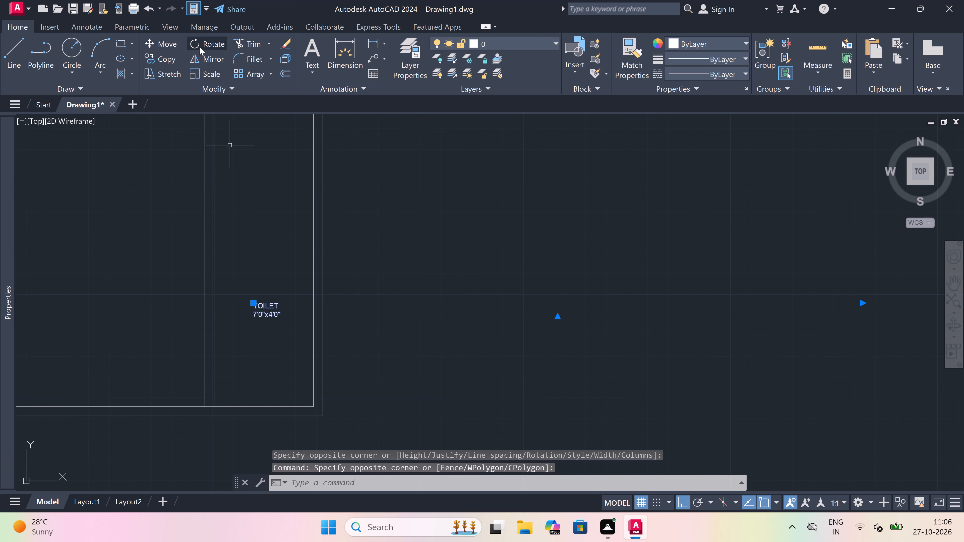
{"action": "left_click", "coordinate": [211, 45]}
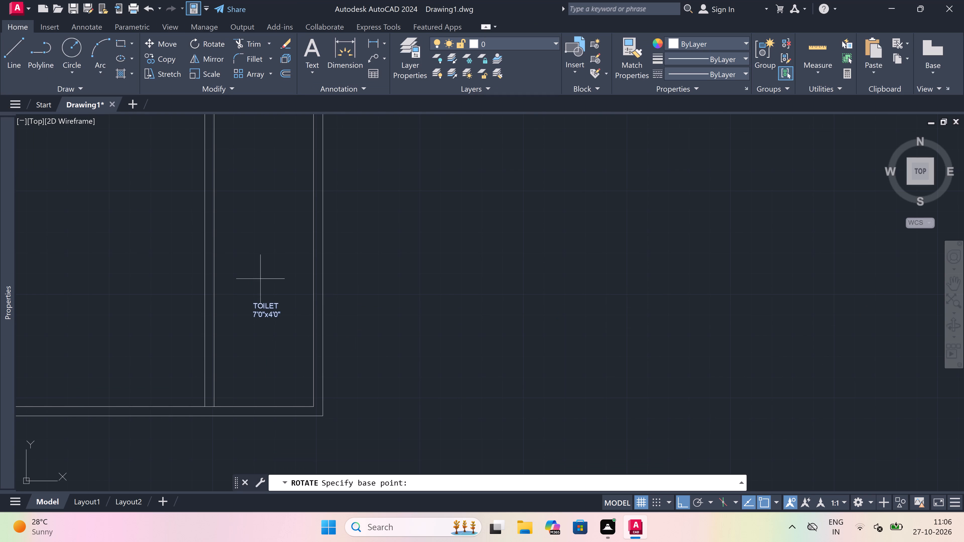
{"action": "left_click_drag", "start_coordinate": [263, 301], "coordinate": [258, 263]}
{"action": "left_click", "coordinate": [240, 204]}
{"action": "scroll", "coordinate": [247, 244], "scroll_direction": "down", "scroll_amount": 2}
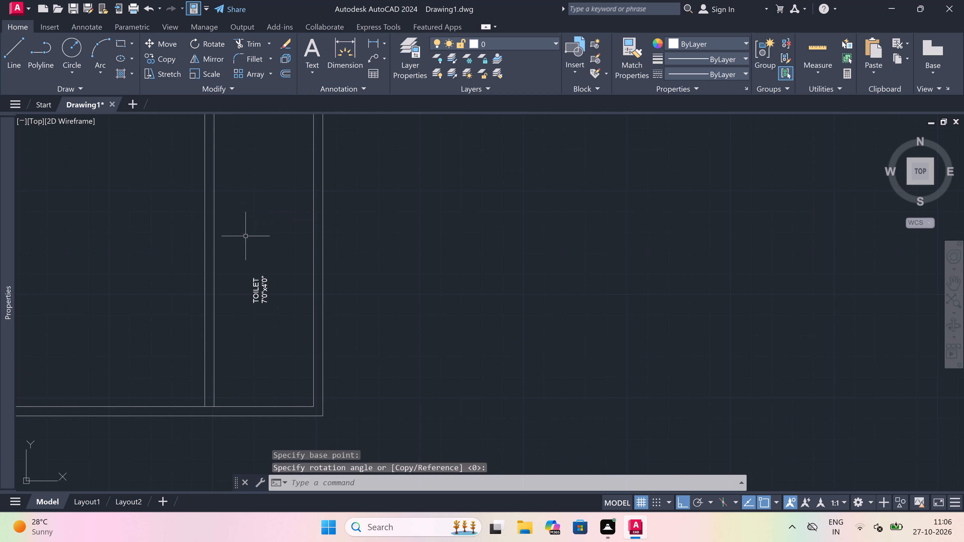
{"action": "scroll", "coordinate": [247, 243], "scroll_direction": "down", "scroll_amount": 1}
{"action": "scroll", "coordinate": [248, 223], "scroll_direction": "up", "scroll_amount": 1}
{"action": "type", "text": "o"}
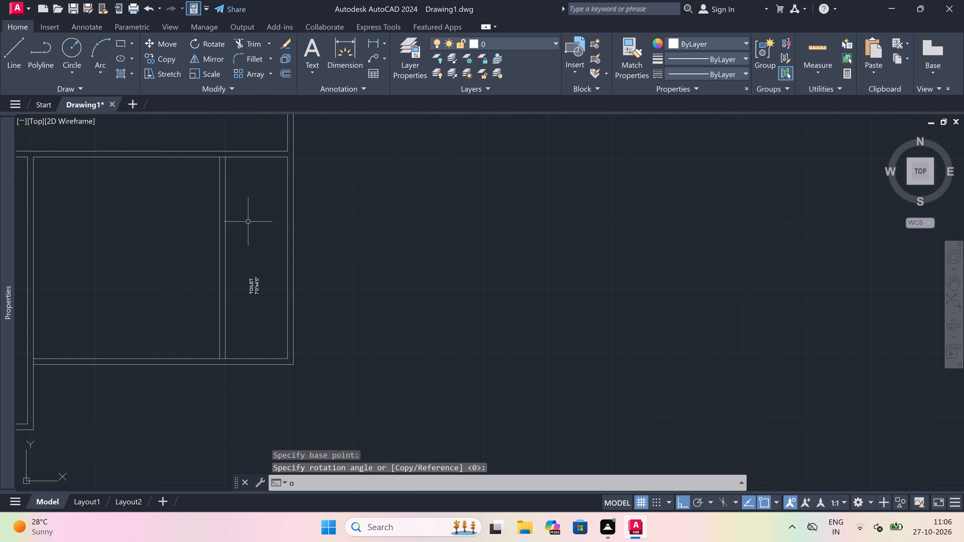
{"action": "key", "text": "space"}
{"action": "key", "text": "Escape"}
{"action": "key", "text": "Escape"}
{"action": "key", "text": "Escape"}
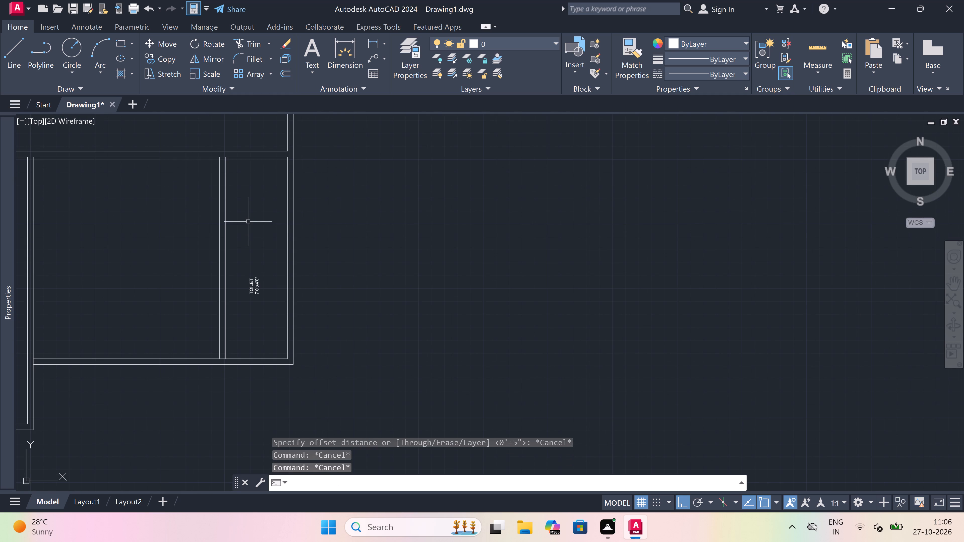
Trim the short inner wall line crossing the bottom end of the partition left of the 7'0"x4'0" toilet.
{"action": "type", "text": "tr"}
{"action": "key", "text": "space"}
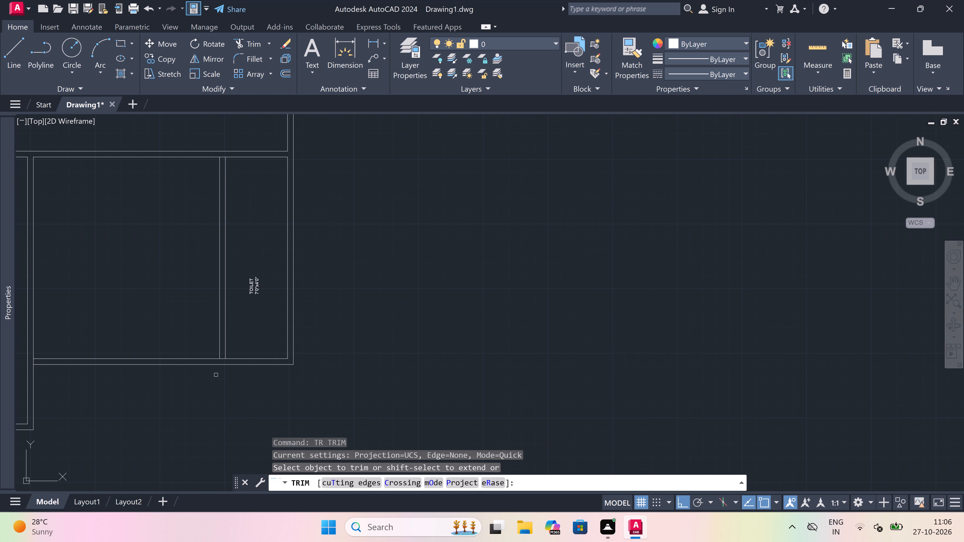
{"action": "scroll", "coordinate": [227, 359], "scroll_direction": "up", "scroll_amount": 2}
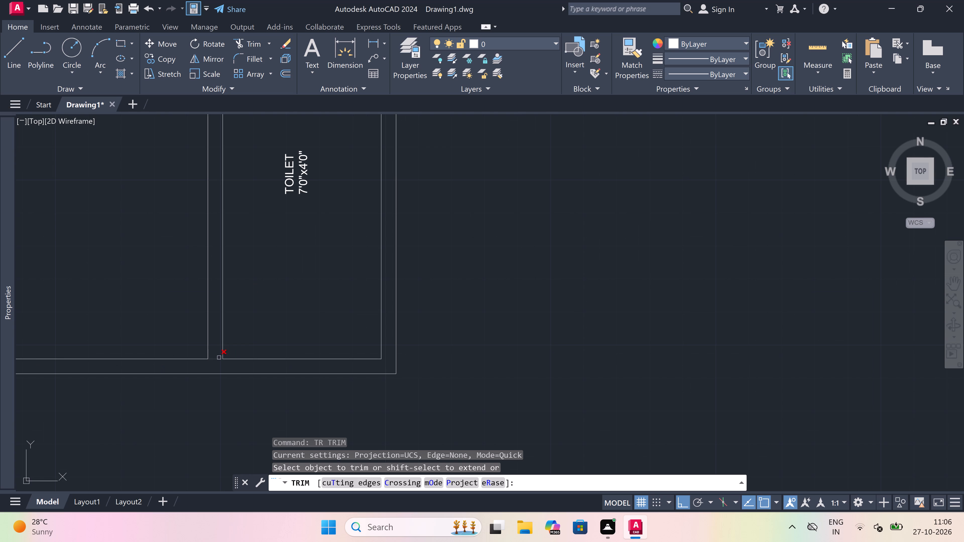
{"action": "left_click", "coordinate": [217, 358]}
{"action": "scroll", "coordinate": [217, 358], "scroll_direction": "down", "scroll_amount": 1}
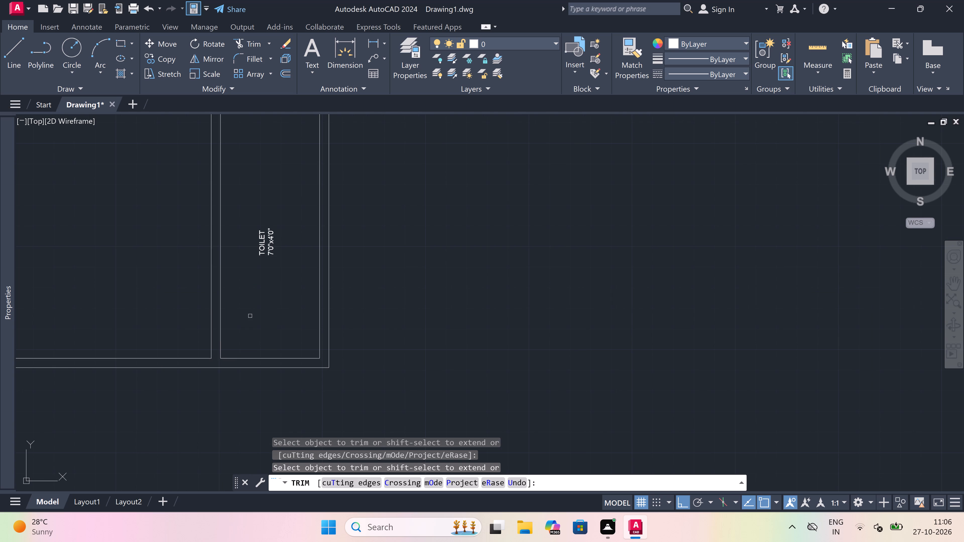
{"action": "key", "text": "Escape"}
Offset the inner bottom wall line of the 7'0"x4'0" toilet upward by 7' to mark the room's upper edge.
{"action": "type", "text": "o"}
{"action": "key", "text": "space"}
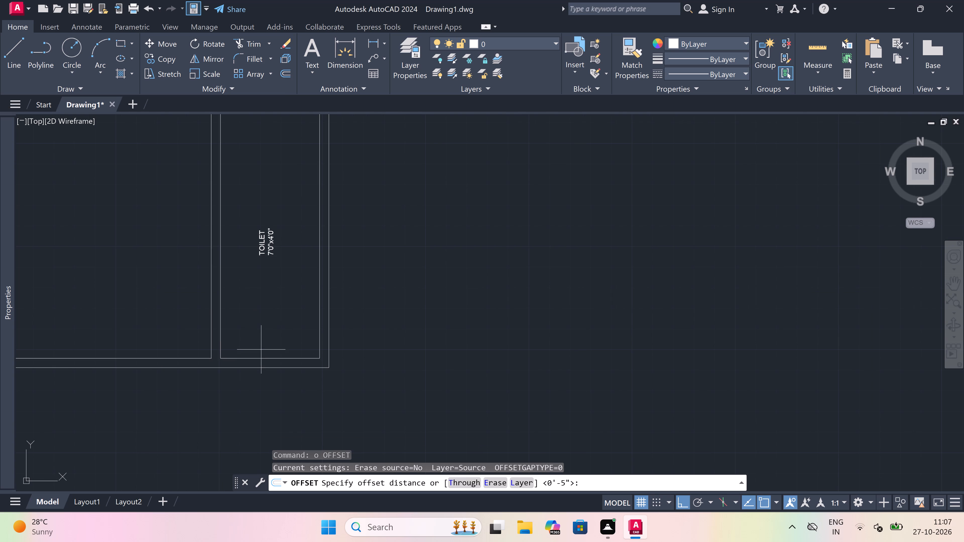
{"action": "left_click_drag", "start_coordinate": [263, 357], "coordinate": [263, 333]}
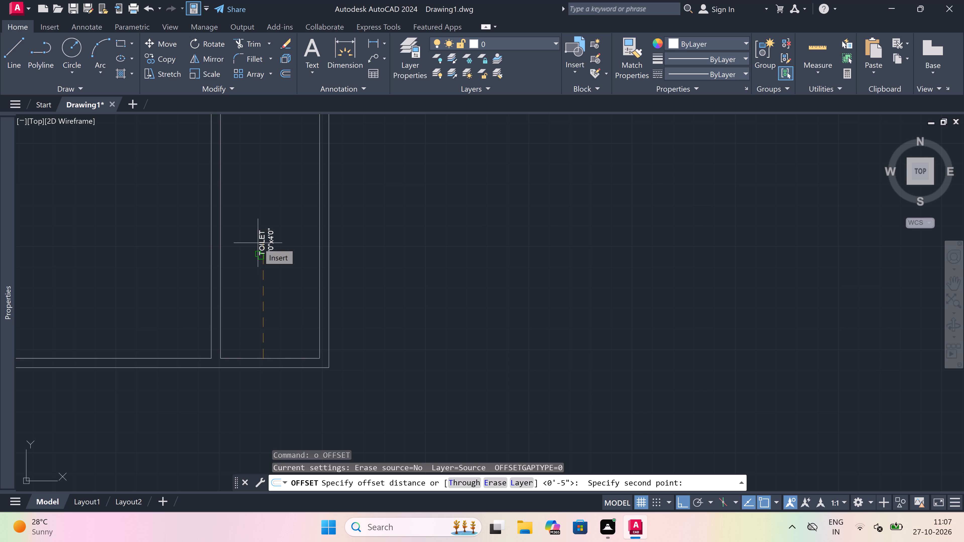
{"action": "type", "text": "7'"}
{"action": "key", "text": "space"}
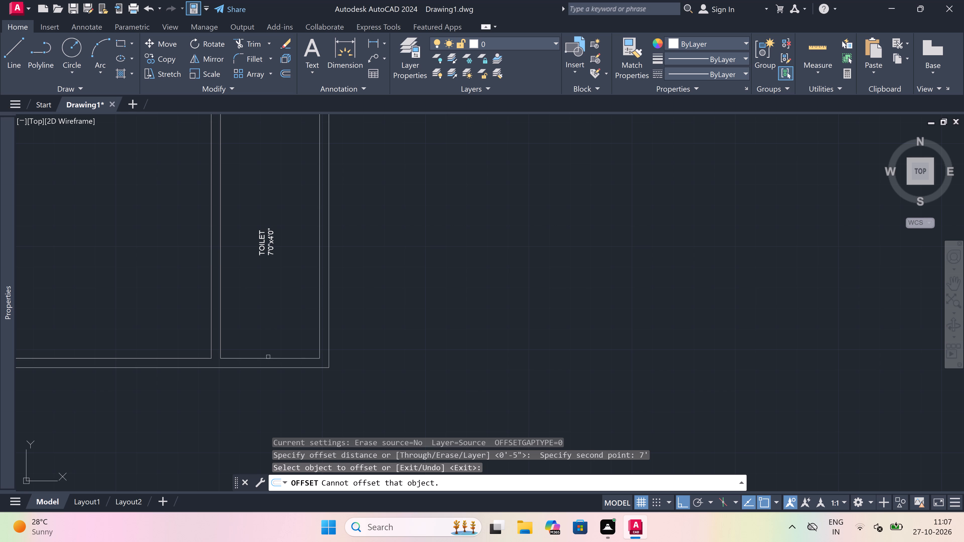
{"action": "left_click_drag", "start_coordinate": [268, 357], "coordinate": [268, 339]}
{"action": "left_click", "coordinate": [259, 229]}
{"action": "scroll", "coordinate": [259, 229], "scroll_direction": "down", "scroll_amount": 4}
{"action": "scroll", "coordinate": [258, 226], "scroll_direction": "up", "scroll_amount": 3}
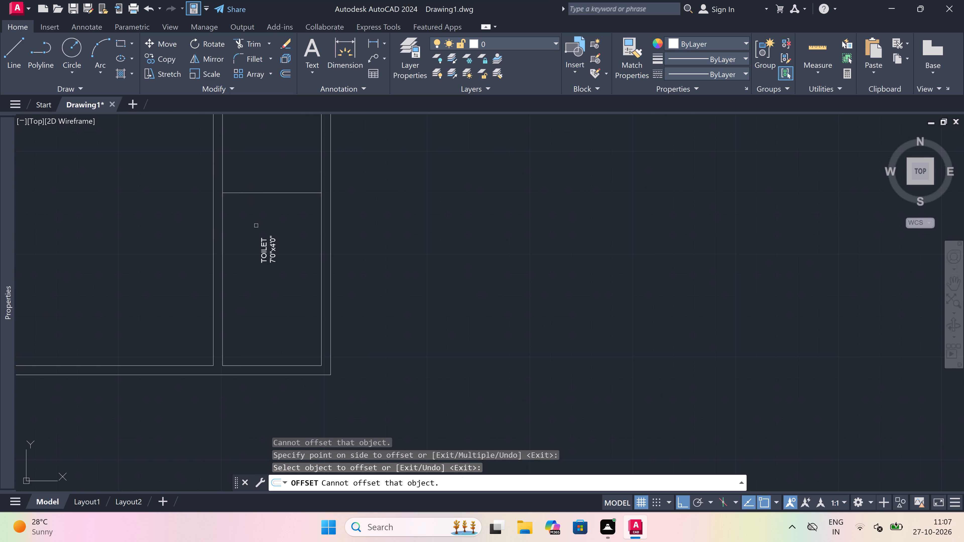
{"action": "key", "text": "Escape"}
Offset the line above the TOILET label upward by 4.5" to form the cross wall's thickness.
{"action": "key", "text": "space"}
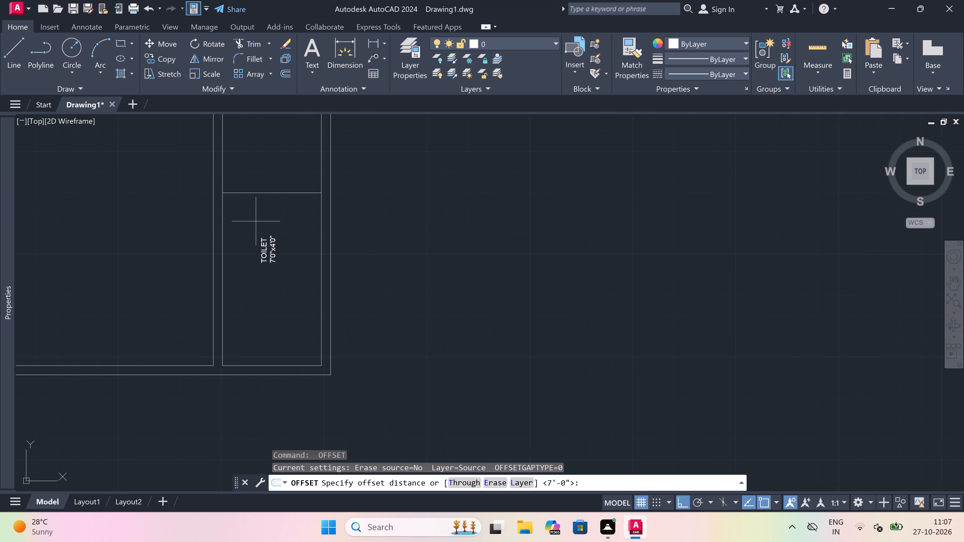
{"action": "left_click_drag", "start_coordinate": [262, 195], "coordinate": [262, 179]}
{"action": "scroll", "coordinate": [262, 165], "scroll_direction": "up", "scroll_amount": 2}
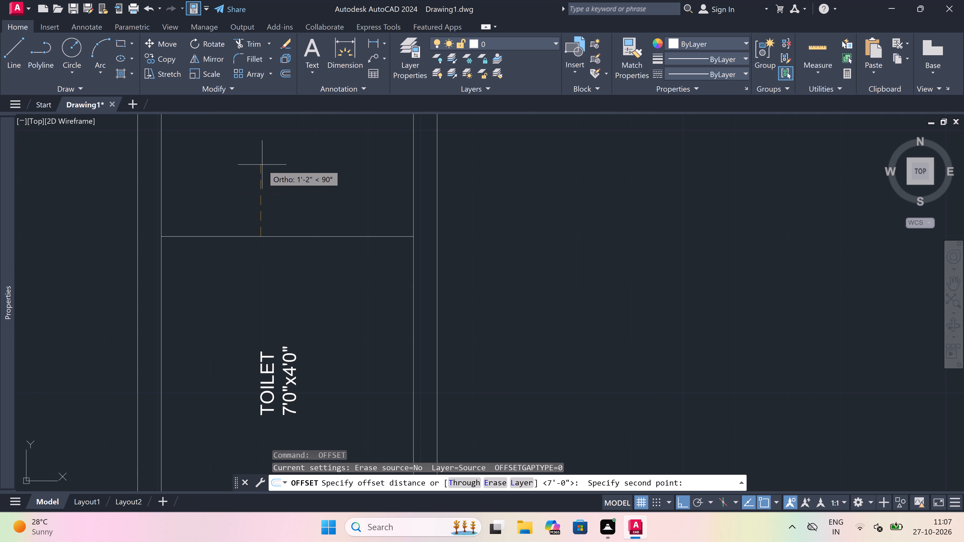
{"action": "type", "text": "4.5"}
{"action": "type", "text": "\""}
{"action": "key", "text": "space"}
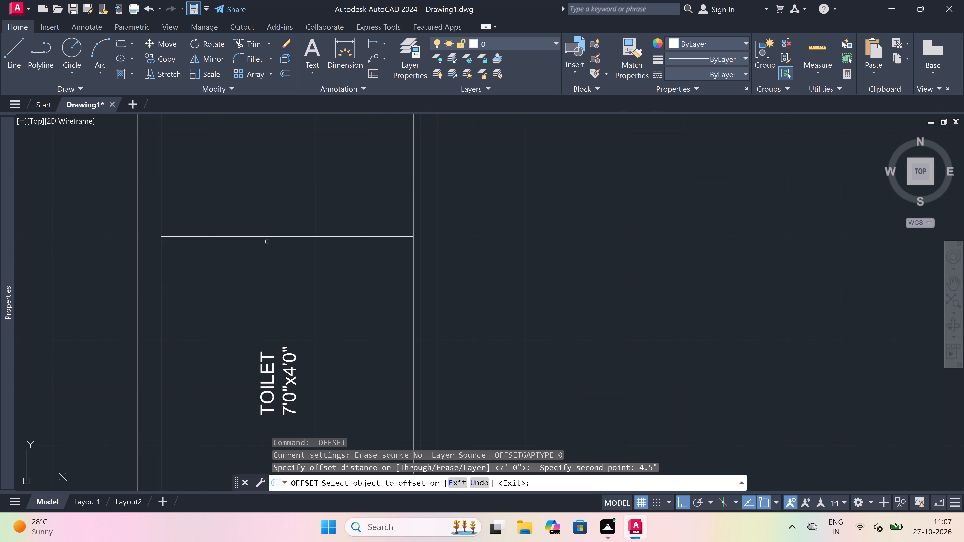
{"action": "left_click_drag", "start_coordinate": [267, 237], "coordinate": [267, 218]}
{"action": "left_click", "coordinate": [266, 190]}
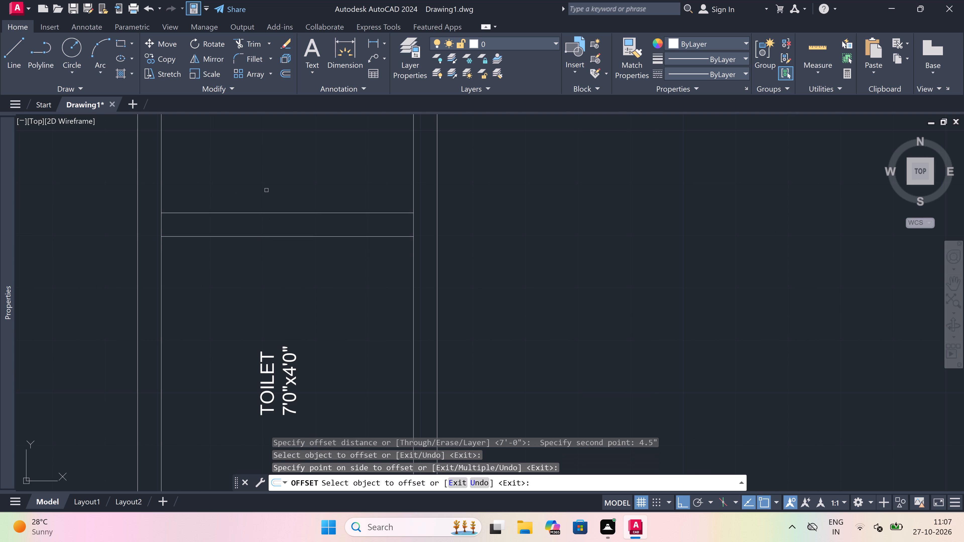
{"action": "key", "text": "Escape"}
Trim the side wall lines between the two cross-wall lines above the toilet to open both wall junctions.
{"action": "type", "text": "tr"}
{"action": "key", "text": "space"}
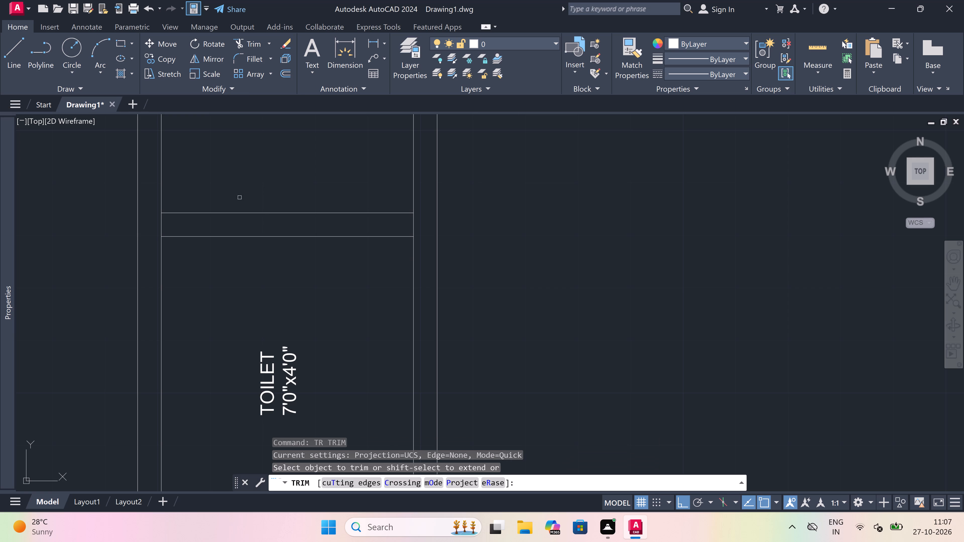
{"action": "left_click_drag", "start_coordinate": [154, 225], "coordinate": [172, 227]}
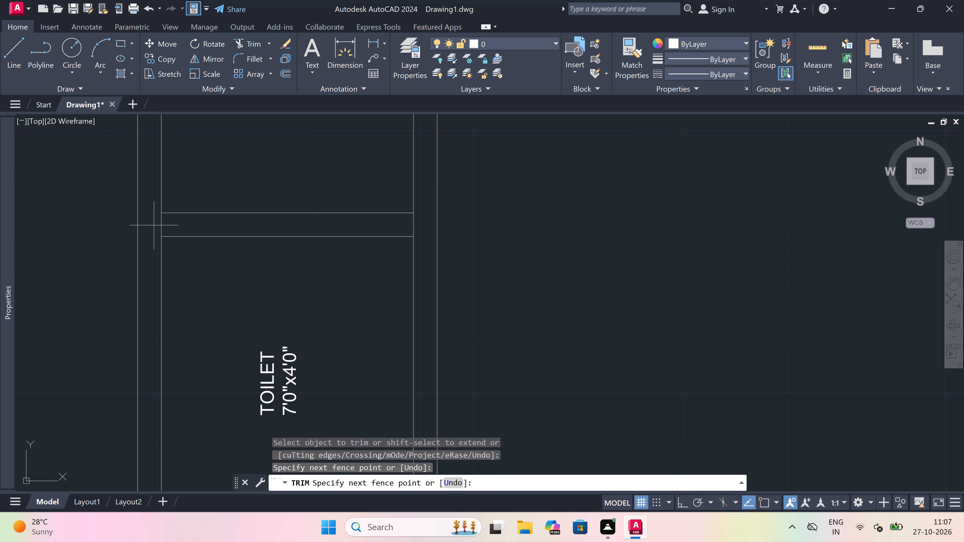
{"action": "left_click", "coordinate": [426, 226]}
{"action": "scroll", "coordinate": [291, 213], "scroll_direction": "down", "scroll_amount": 2}
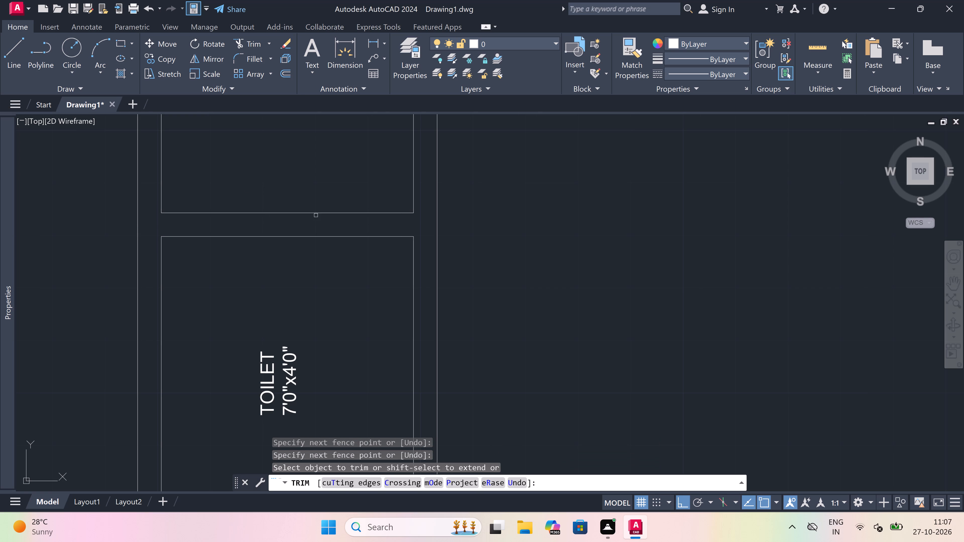
{"action": "scroll", "coordinate": [291, 213], "scroll_direction": "down", "scroll_amount": 2}
{"action": "scroll", "coordinate": [290, 215], "scroll_direction": "up", "scroll_amount": 1}
{"action": "scroll", "coordinate": [290, 215], "scroll_direction": "down", "scroll_amount": 2}
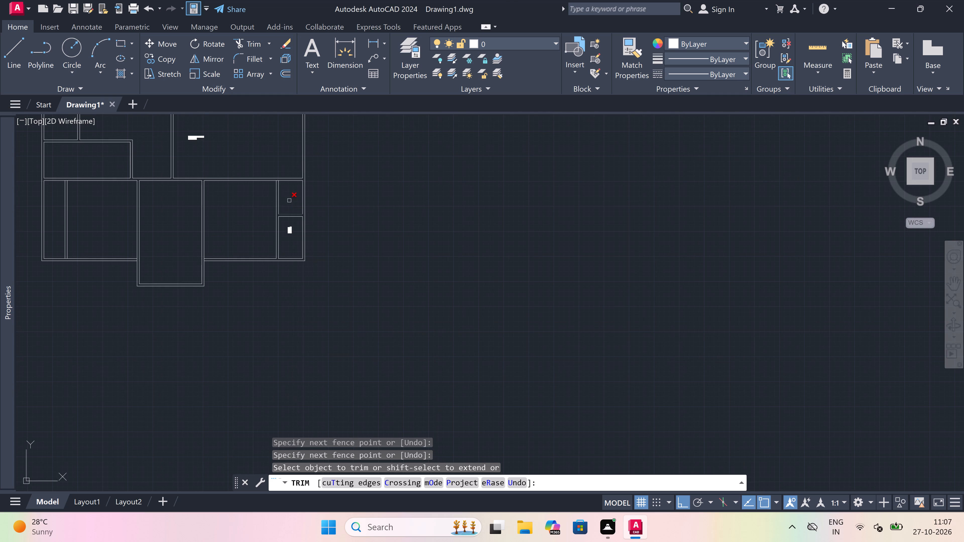
{"action": "scroll", "coordinate": [282, 173], "scroll_direction": "up", "scroll_amount": 4}
{"action": "key", "text": "Escape"}
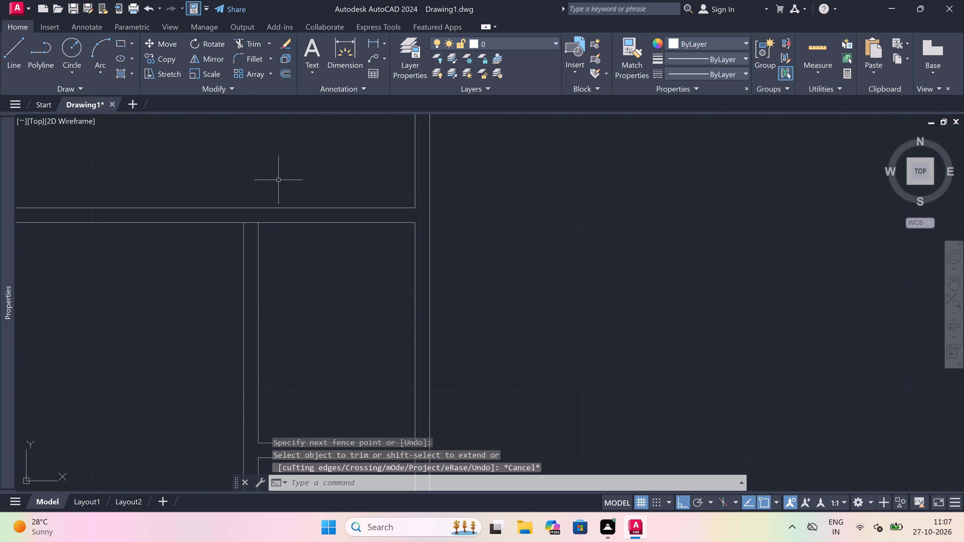
Extend the upper ends of the partition lines left of the toilet strip at the long horizontal wall above.
{"action": "type", "text": "ex"}
{"action": "key", "text": "space"}
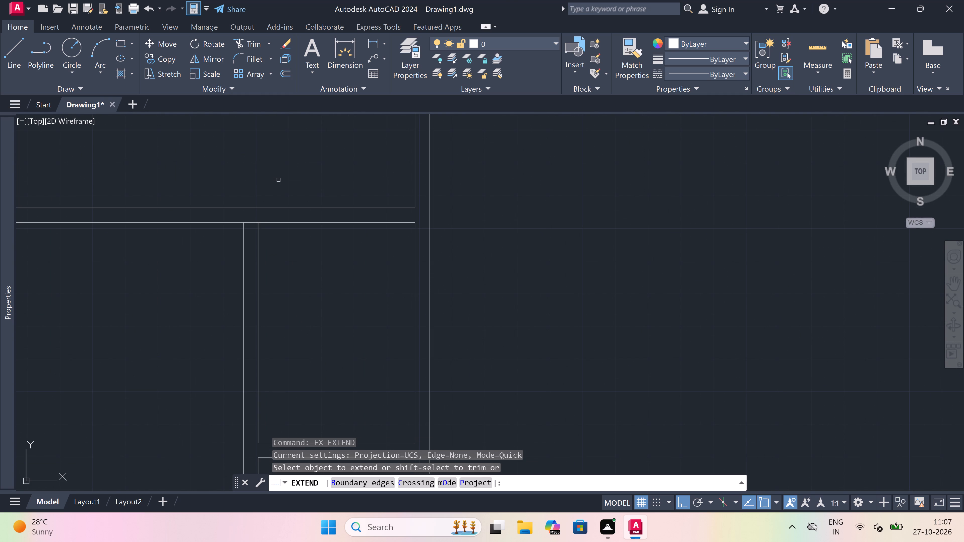
{"action": "left_click", "coordinate": [253, 243]}
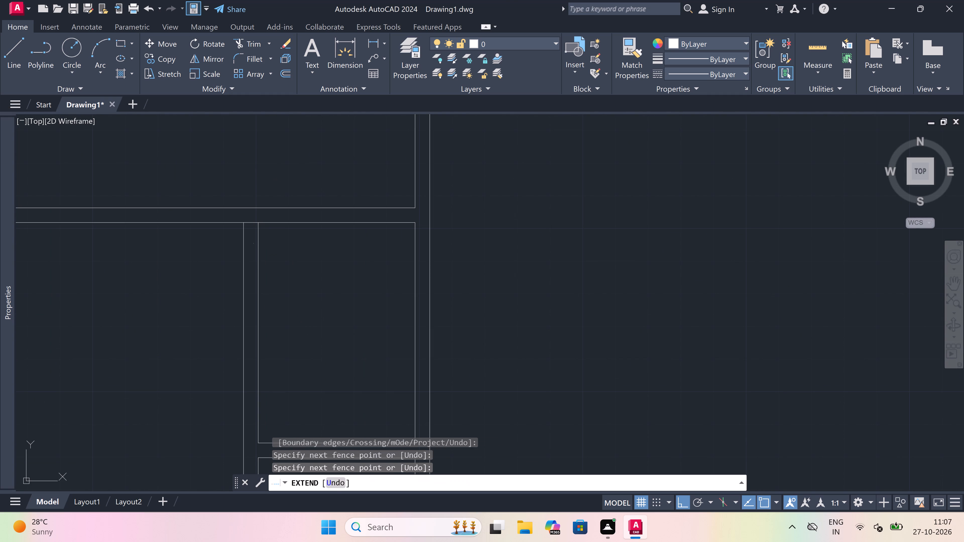
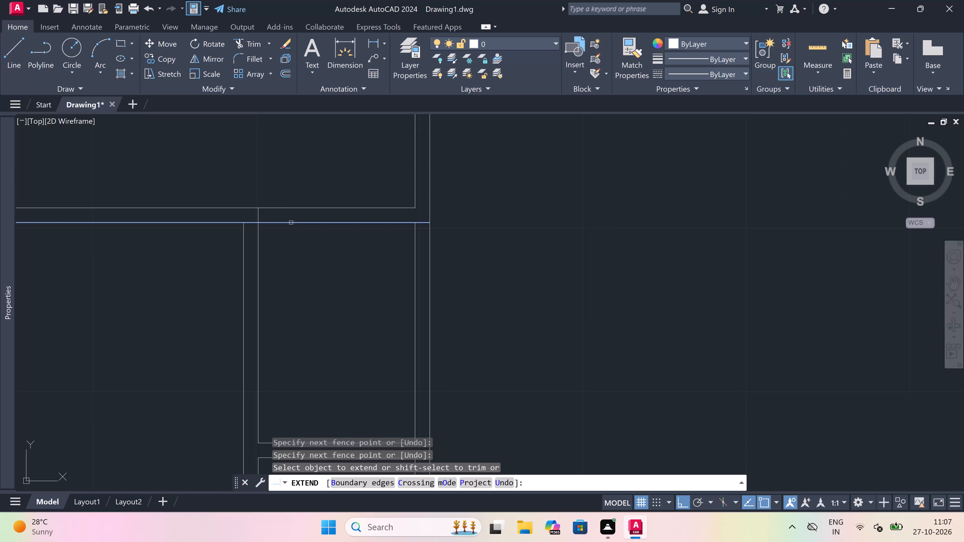
Extend the east wall's inner line across the gap at its junction with the horizontal wall below the drawing/dining area.
{"action": "left_click", "coordinate": [425, 238]}
{"action": "left_click", "coordinate": [402, 255]}
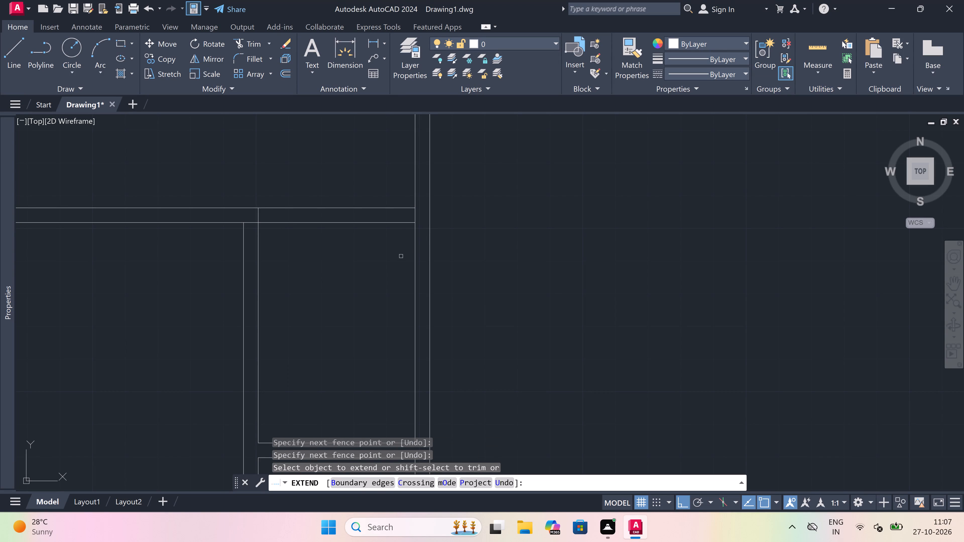
{"action": "key", "text": "Escape"}
Trim the horizontal wall lines between the lower-right room and the east wall, and clean up the room's upper corner.
{"action": "type", "text": "tr"}
{"action": "key", "text": "space"}
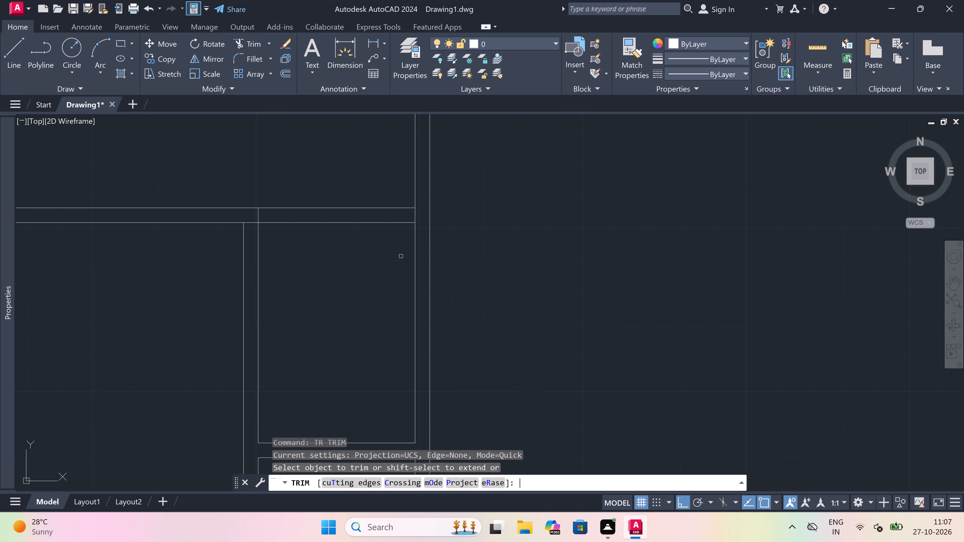
{"action": "left_click", "coordinate": [402, 257]}
{"action": "left_click", "coordinate": [376, 196]}
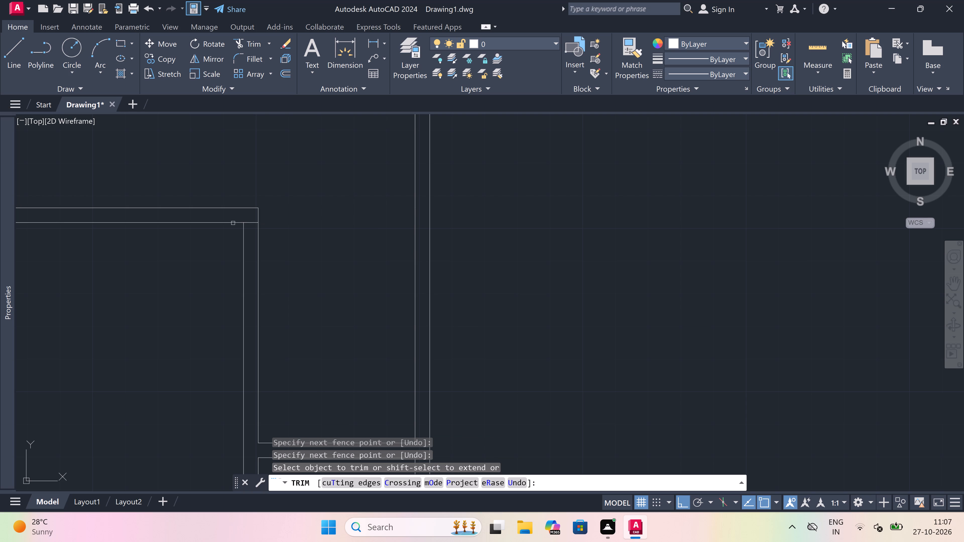
{"action": "scroll", "coordinate": [244, 217], "scroll_direction": "up", "scroll_amount": 2}
{"action": "left_click", "coordinate": [256, 217]}
{"action": "left_click", "coordinate": [259, 252]}
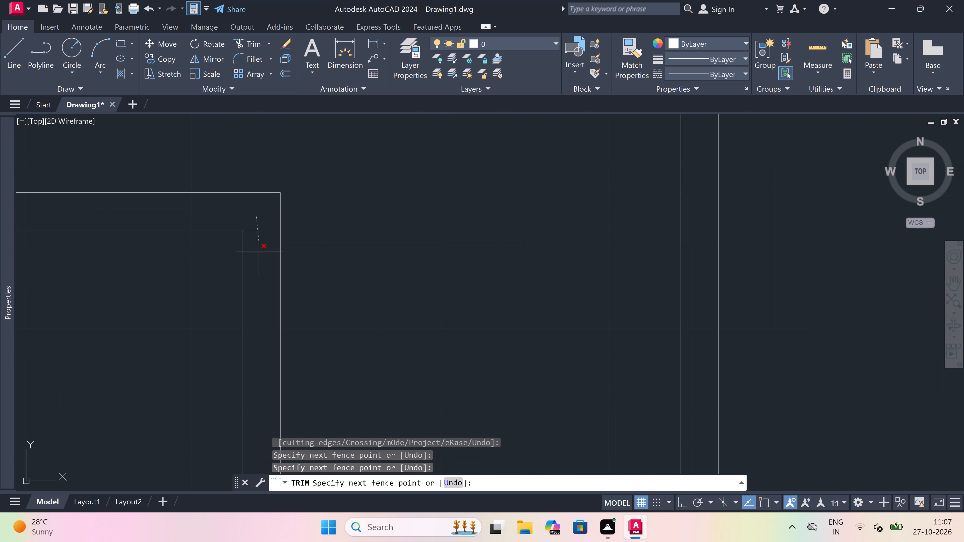
{"action": "scroll", "coordinate": [261, 251], "scroll_direction": "down", "scroll_amount": 4}
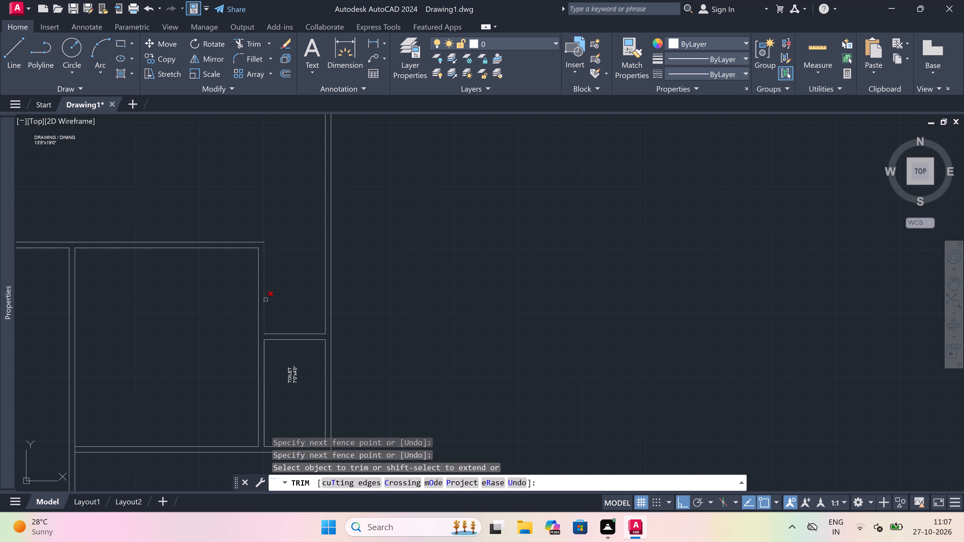
{"action": "key", "text": "Escape"}
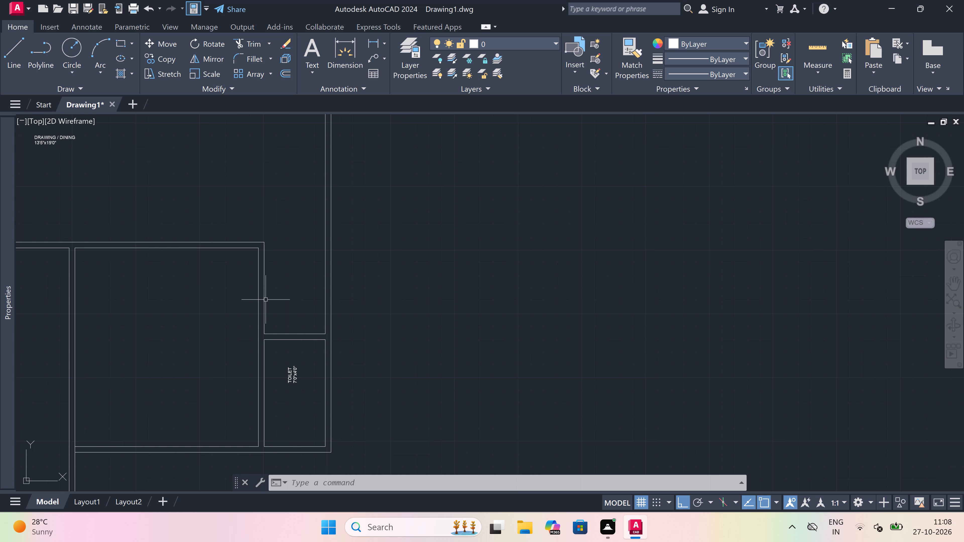
Trim the short wall-line segments where both sides of the projecting central room meet the bottom exterior wall.
{"action": "scroll", "coordinate": [301, 262], "scroll_direction": "down", "scroll_amount": 3}
{"action": "scroll", "coordinate": [284, 312], "scroll_direction": "up", "scroll_amount": 2}
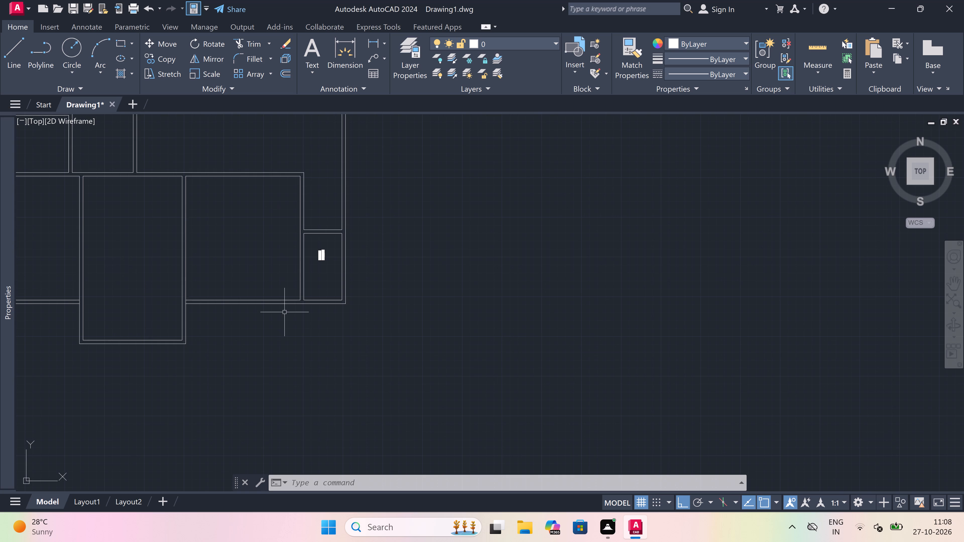
{"action": "scroll", "coordinate": [284, 312], "scroll_direction": "up", "scroll_amount": 1}
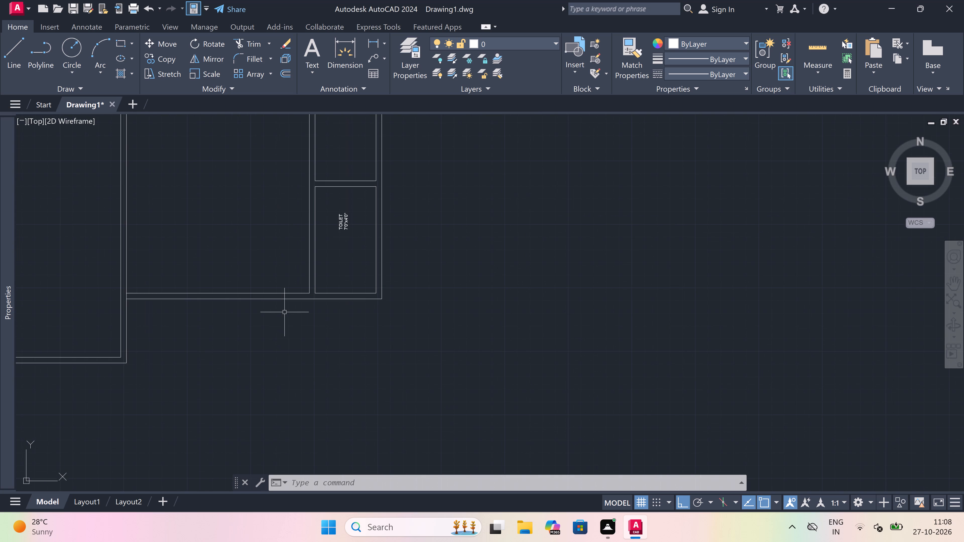
{"action": "type", "text": "tr"}
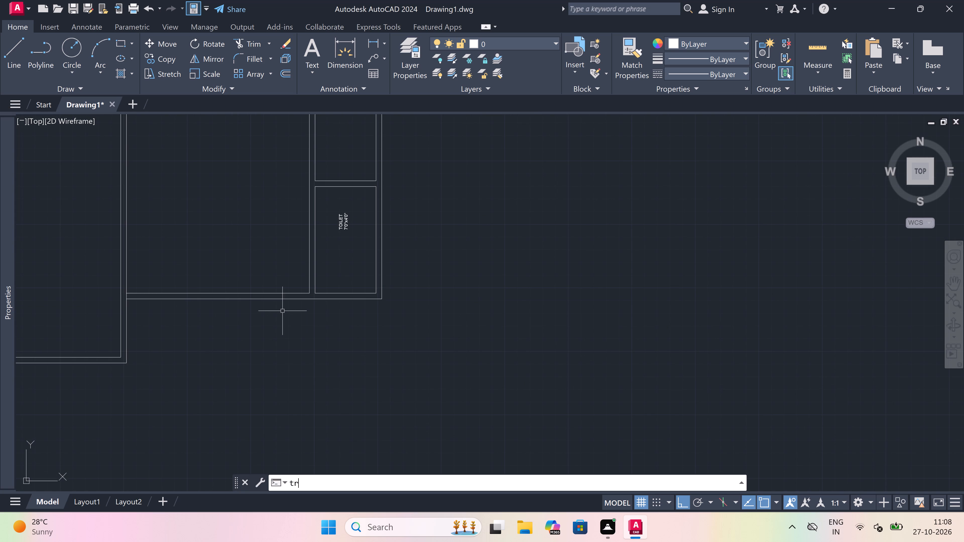
{"action": "key", "text": "space"}
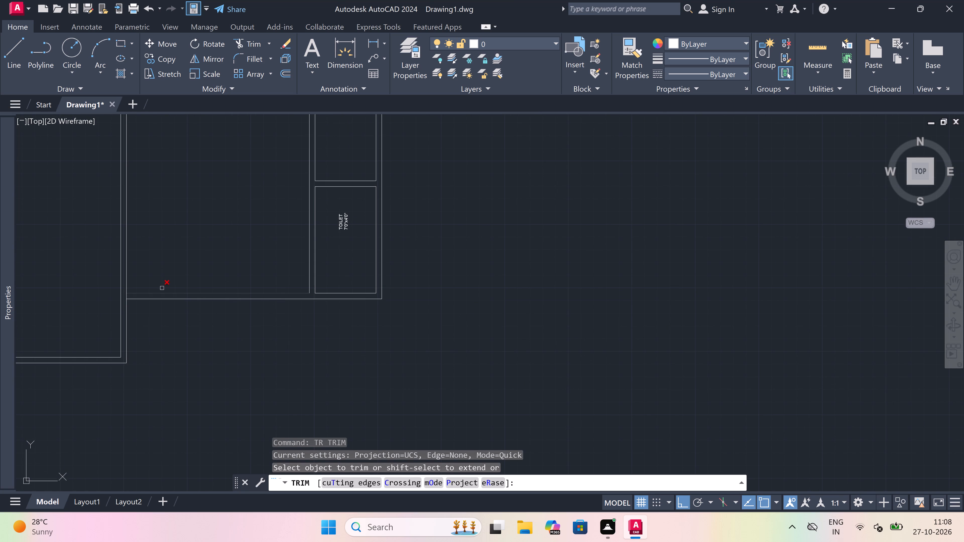
{"action": "scroll", "coordinate": [118, 285], "scroll_direction": "up", "scroll_amount": 1}
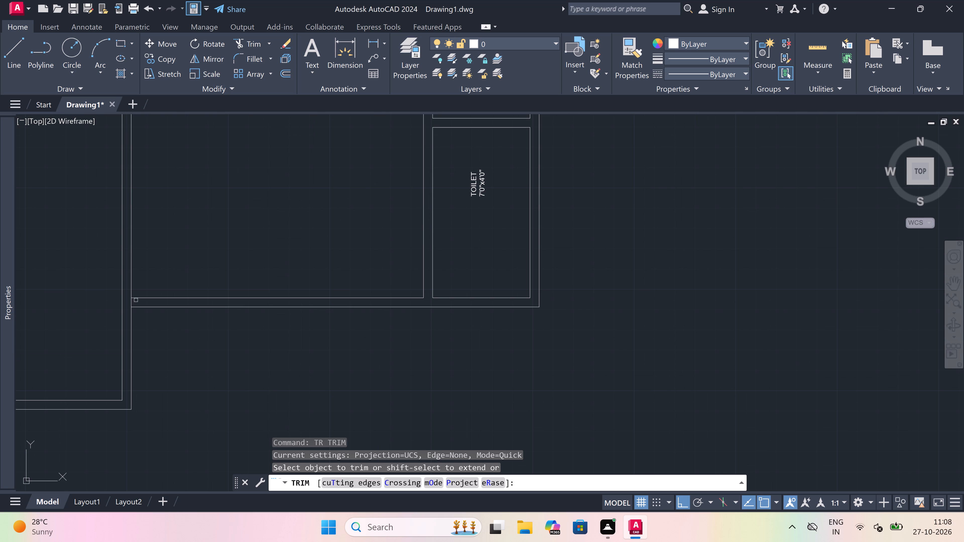
{"action": "left_click", "coordinate": [130, 304]}
{"action": "scroll", "coordinate": [131, 303], "scroll_direction": "down", "scroll_amount": 4}
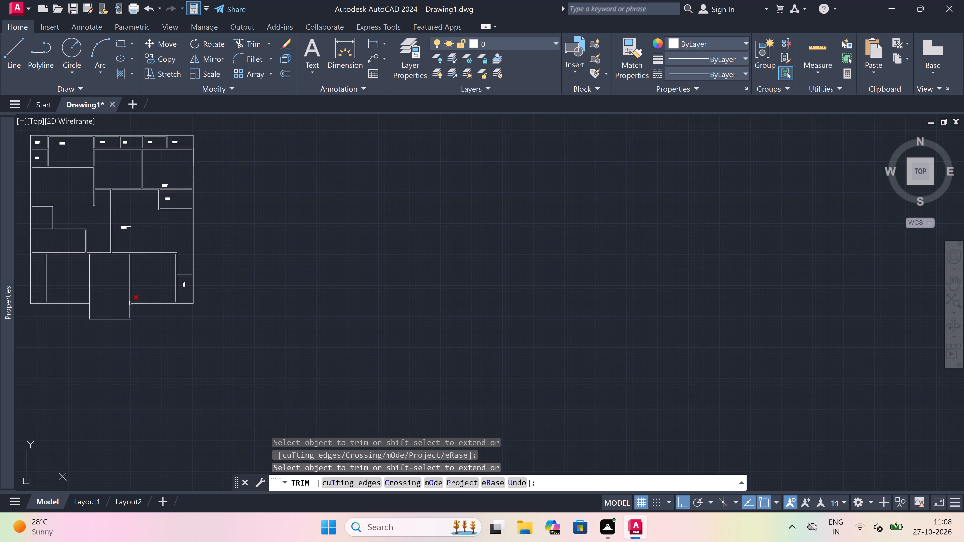
{"action": "scroll", "coordinate": [70, 298], "scroll_direction": "up", "scroll_amount": 3}
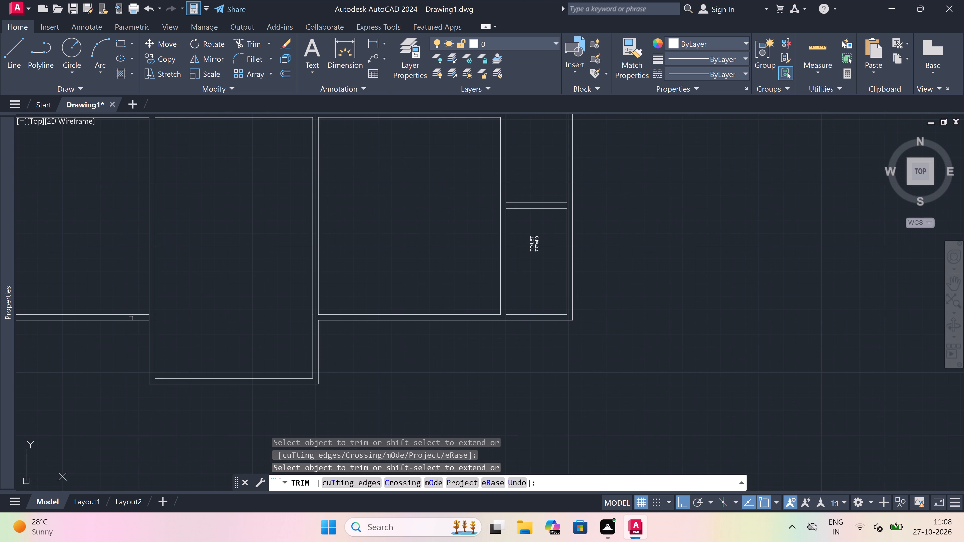
{"action": "scroll", "coordinate": [152, 320], "scroll_direction": "up", "scroll_amount": 2}
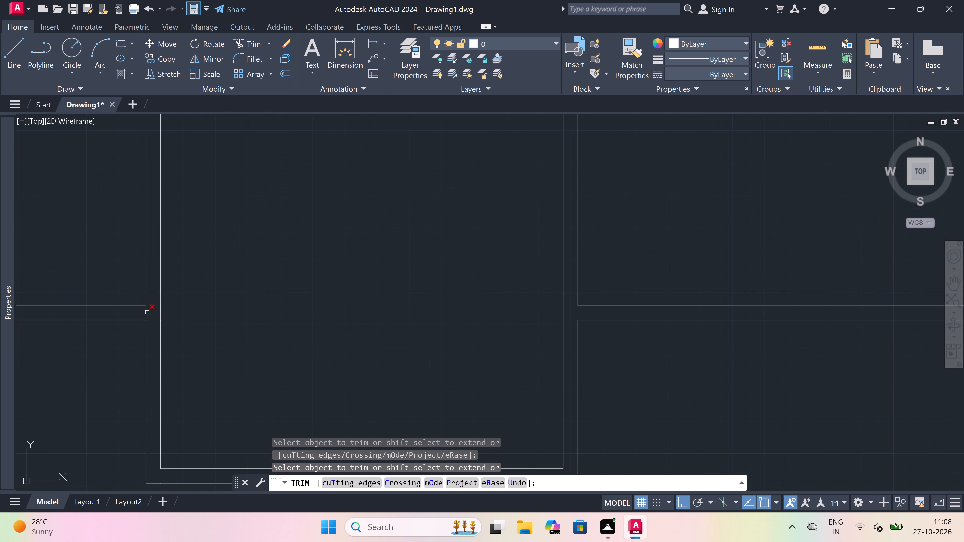
{"action": "left_click", "coordinate": [147, 312]}
{"action": "scroll", "coordinate": [147, 312], "scroll_direction": "down", "scroll_amount": 5}
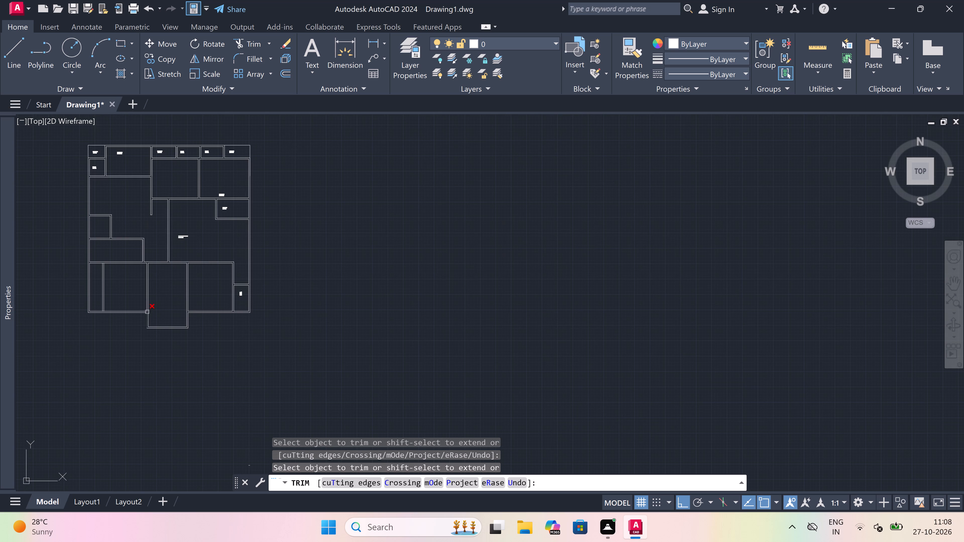
Trim the short wall-line segments at the lower and upper ends of the narrow lower-left room's partition.
{"action": "scroll", "coordinate": [93, 307], "scroll_direction": "up", "scroll_amount": 3}
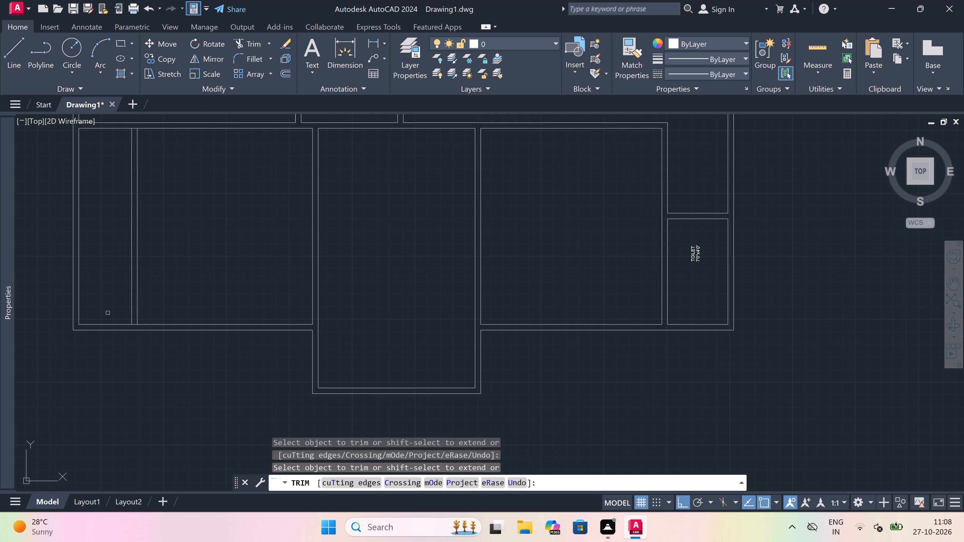
{"action": "scroll", "coordinate": [136, 326], "scroll_direction": "up", "scroll_amount": 1}
{"action": "left_click", "coordinate": [135, 322]}
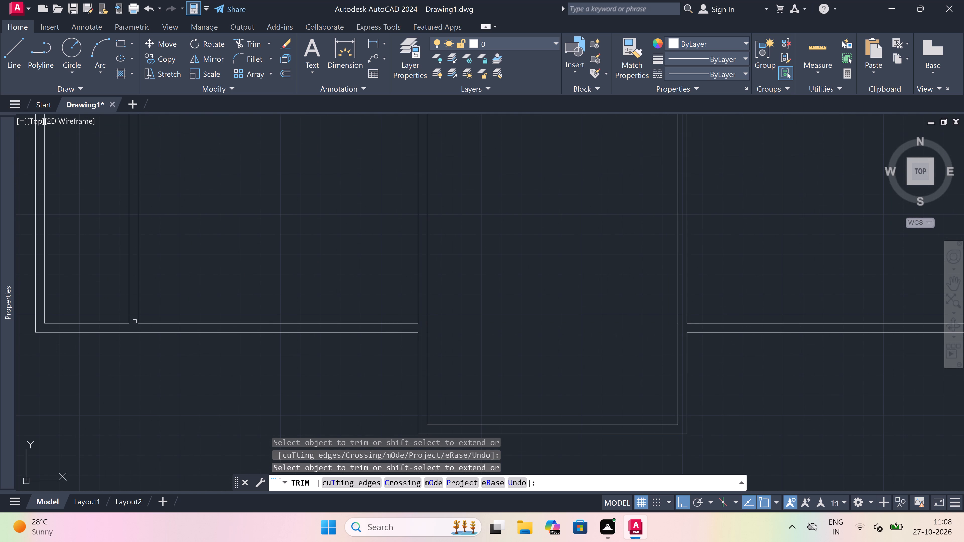
{"action": "scroll", "coordinate": [135, 321], "scroll_direction": "down", "scroll_amount": 3}
{"action": "scroll", "coordinate": [111, 266], "scroll_direction": "up", "scroll_amount": 1}
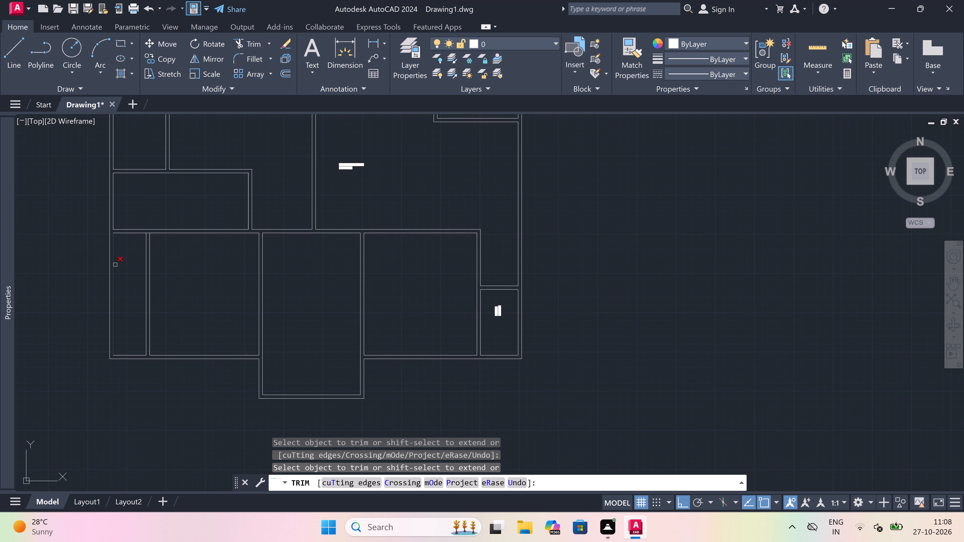
{"action": "key", "text": "Escape"}
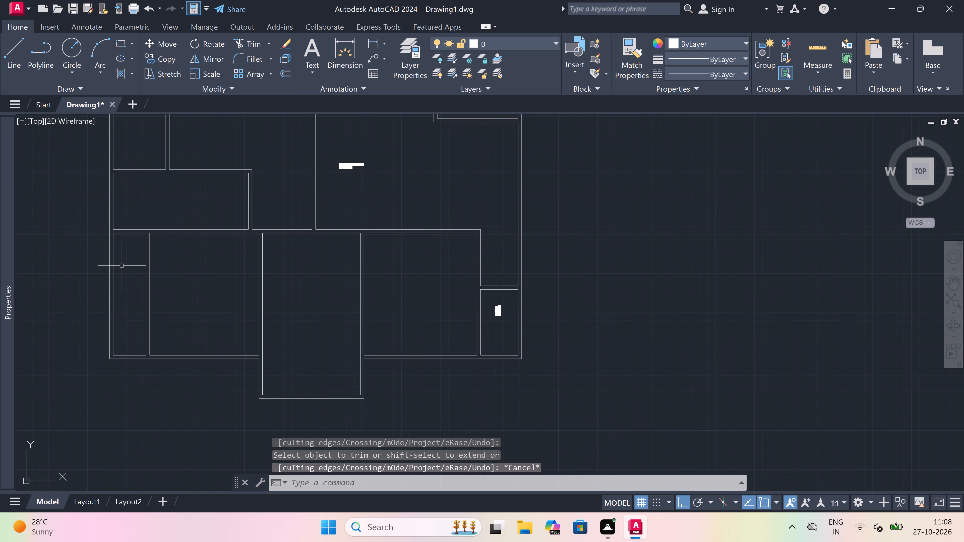
{"action": "key", "text": "space"}
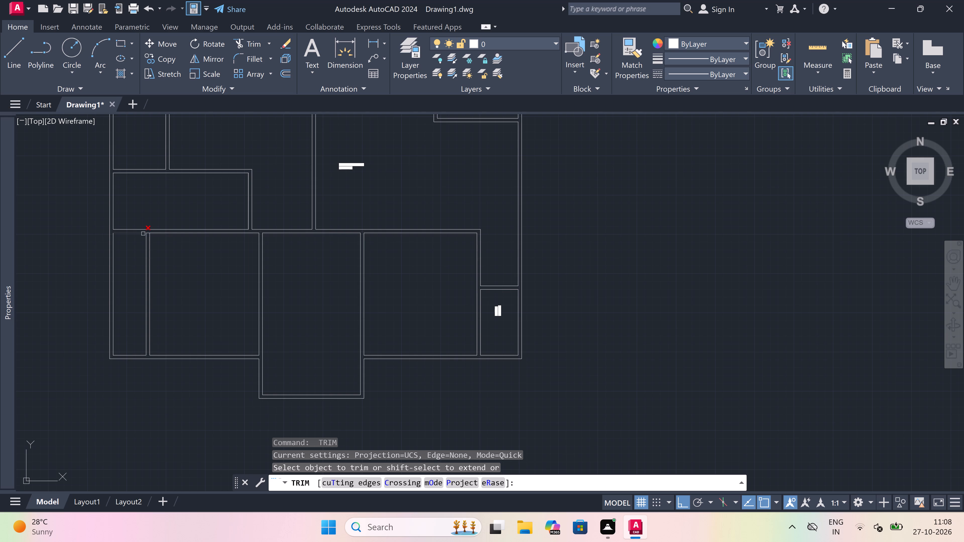
{"action": "scroll", "coordinate": [143, 234], "scroll_direction": "up", "scroll_amount": 3}
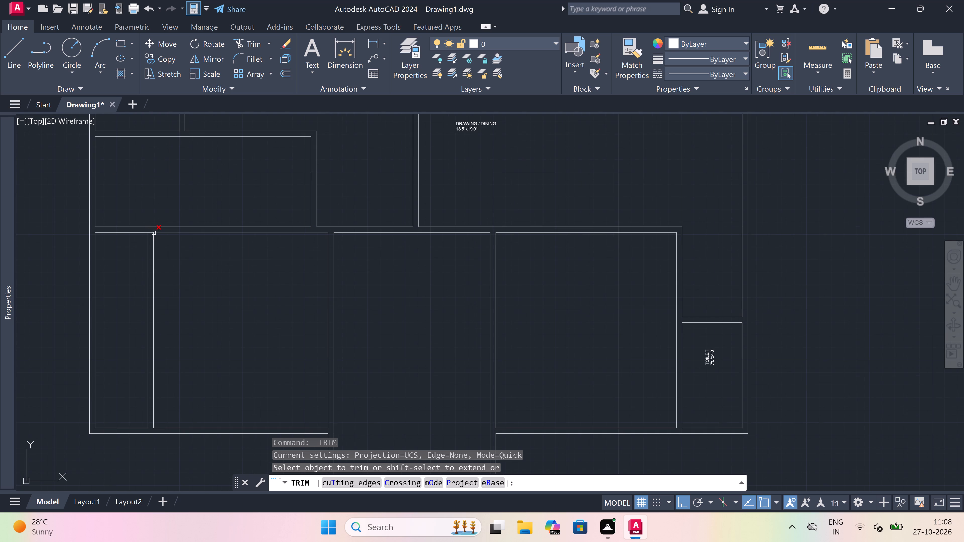
{"action": "scroll", "coordinate": [153, 233], "scroll_direction": "up", "scroll_amount": 1}
{"action": "left_click", "coordinate": [144, 231]}
{"action": "scroll", "coordinate": [144, 231], "scroll_direction": "down", "scroll_amount": 4}
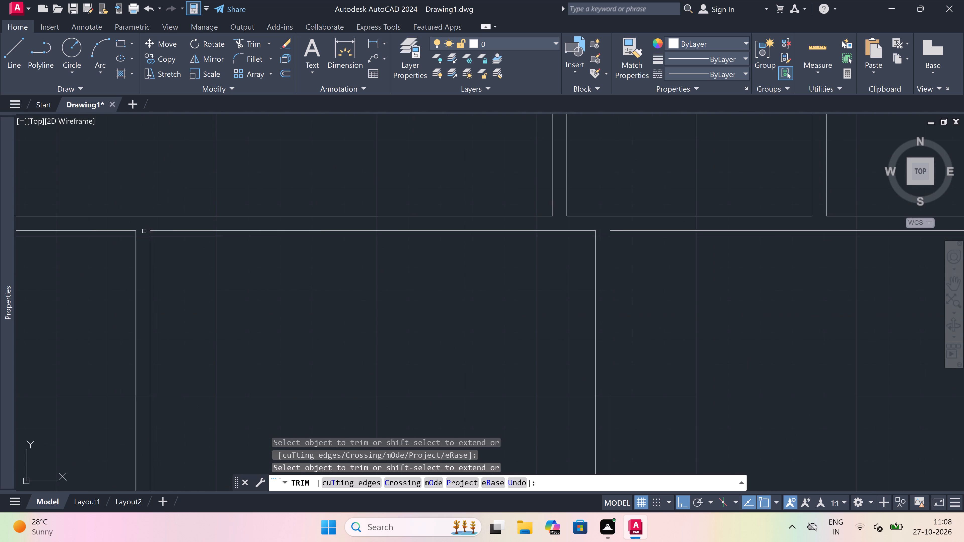
{"action": "scroll", "coordinate": [144, 231], "scroll_direction": "down", "scroll_amount": 2}
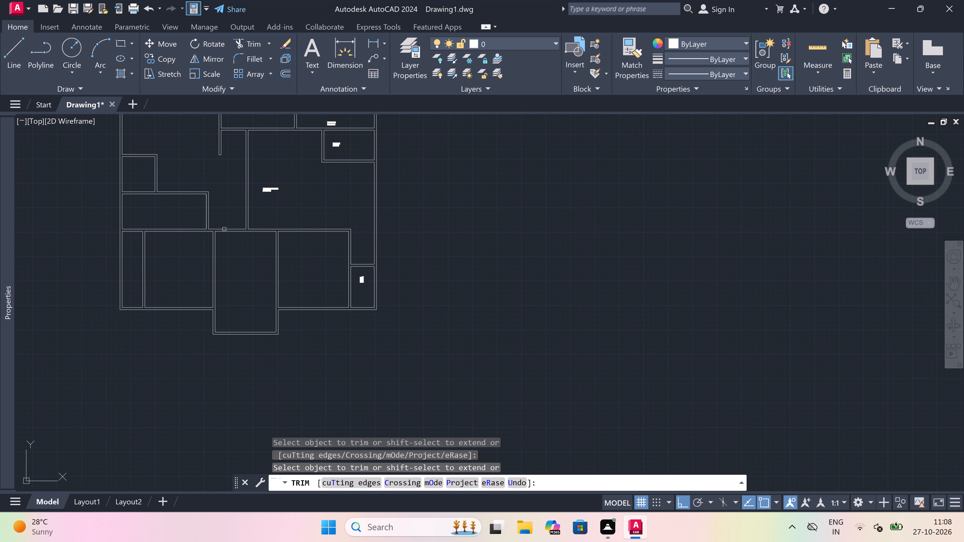
{"action": "scroll", "coordinate": [237, 318], "scroll_direction": "down", "scroll_amount": 2}
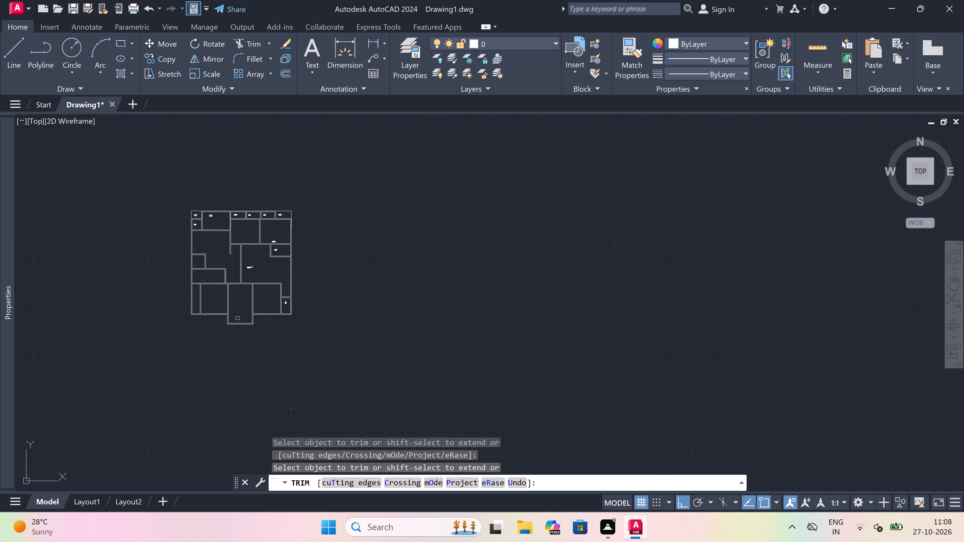
{"action": "key", "text": "Escape"}
Add multiline text reading TOILET with 11'0"x3'6" on a second line inside the narrow lower-left room.
{"action": "type", "text": "mt"}
{"action": "key", "text": "space"}
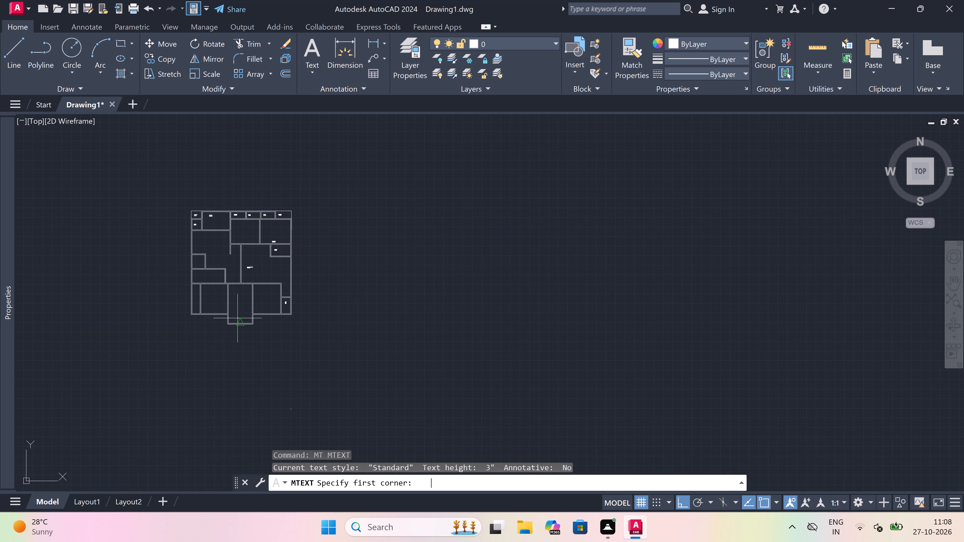
{"action": "scroll", "coordinate": [189, 307], "scroll_direction": "up", "scroll_amount": 2}
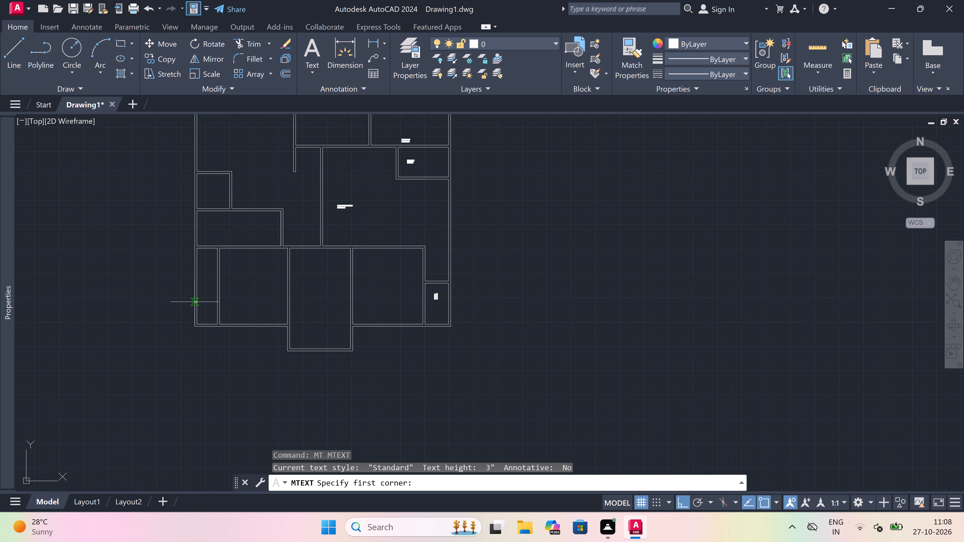
{"action": "scroll", "coordinate": [204, 291], "scroll_direction": "up", "scroll_amount": 3}
{"action": "left_click", "coordinate": [199, 269]}
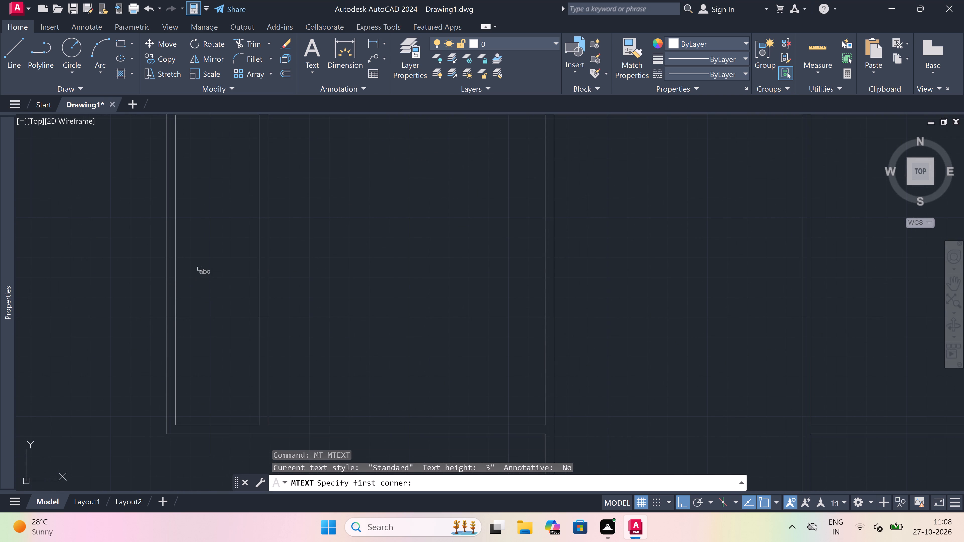
{"action": "left_click", "coordinate": [576, 288]}
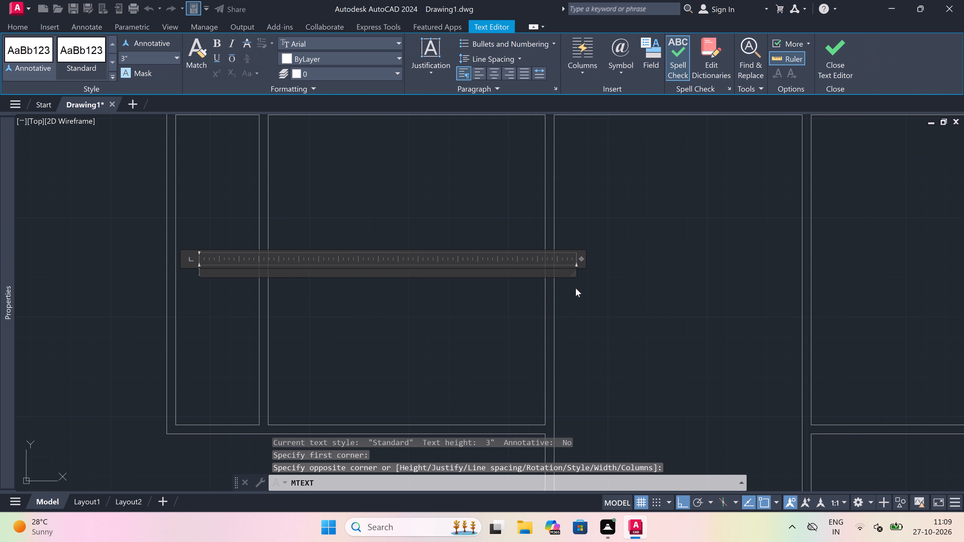
{"action": "type", "text": "TOILET"}
{"action": "key", "text": "Return"}
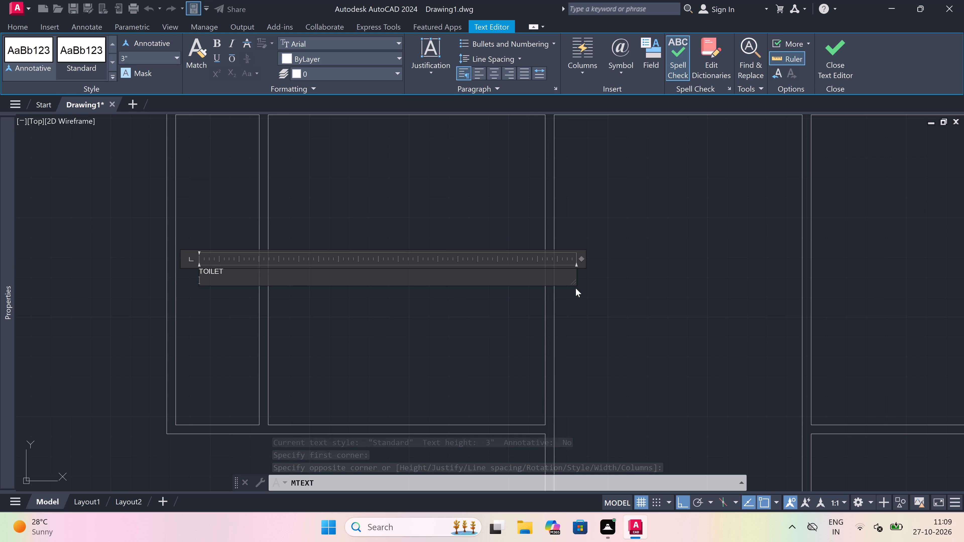
{"action": "type", "text": "11'0"}
{"action": "type", "text": "\"x"}
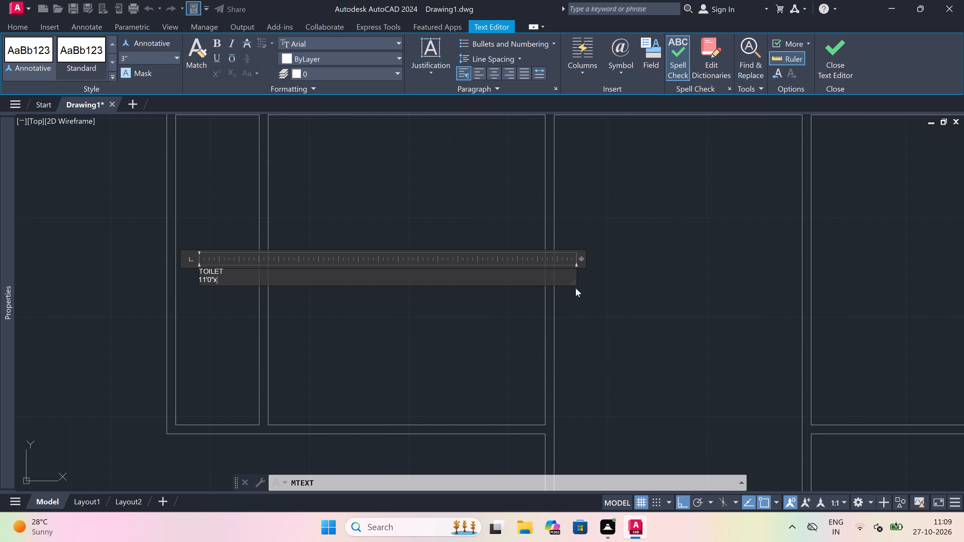
{"action": "type", "text": "3'6"}
{"action": "key", "text": "shift+quotedbl"}
{"action": "left_click", "coordinate": [230, 311]}
Rotate the TOILET 11'0"x3'6" label 90 degrees about its corner so it reads vertically.
{"action": "left_click", "coordinate": [219, 289]}
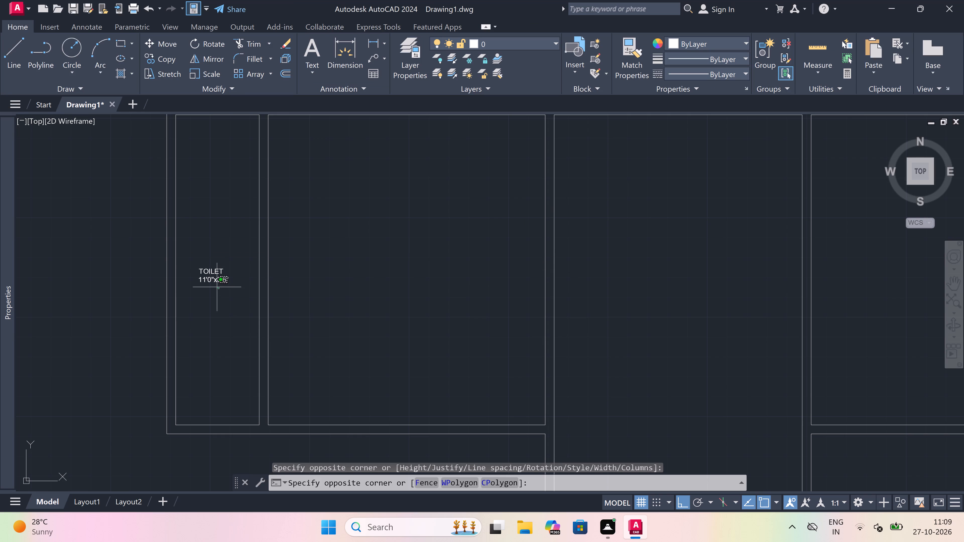
{"action": "left_click", "coordinate": [204, 265]}
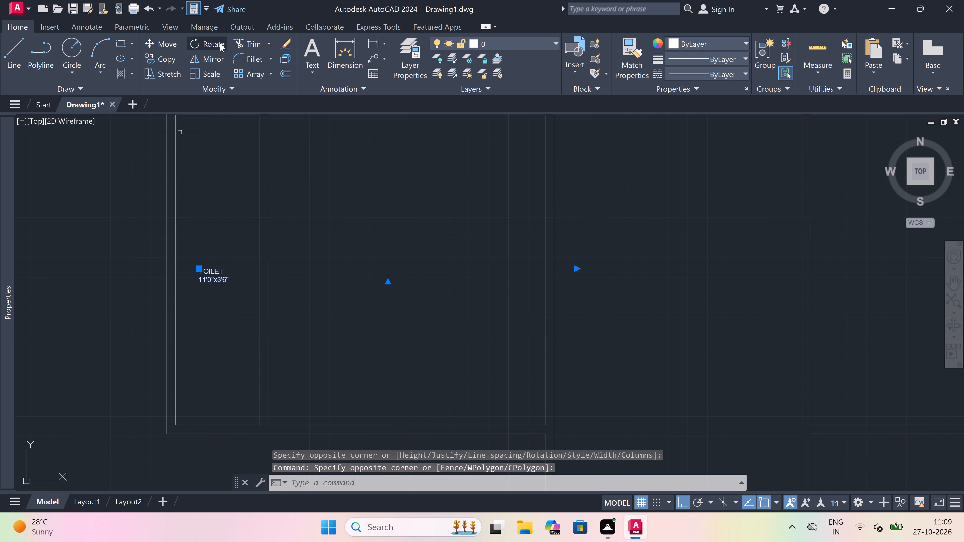
{"action": "left_click", "coordinate": [220, 43]}
{"action": "left_click_drag", "start_coordinate": [214, 271], "coordinate": [209, 261]}
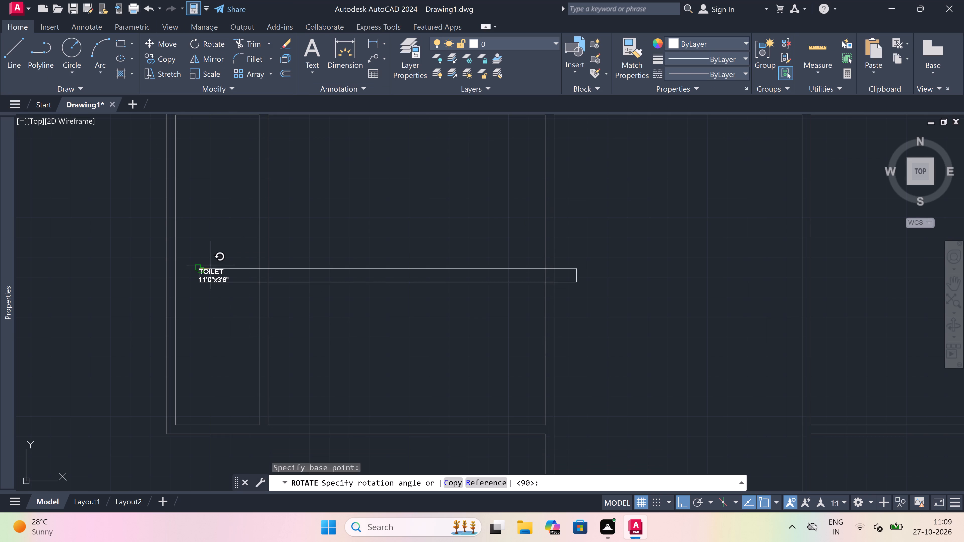
{"action": "left_click", "coordinate": [196, 218]}
{"action": "scroll", "coordinate": [209, 268], "scroll_direction": "down", "scroll_amount": 3}
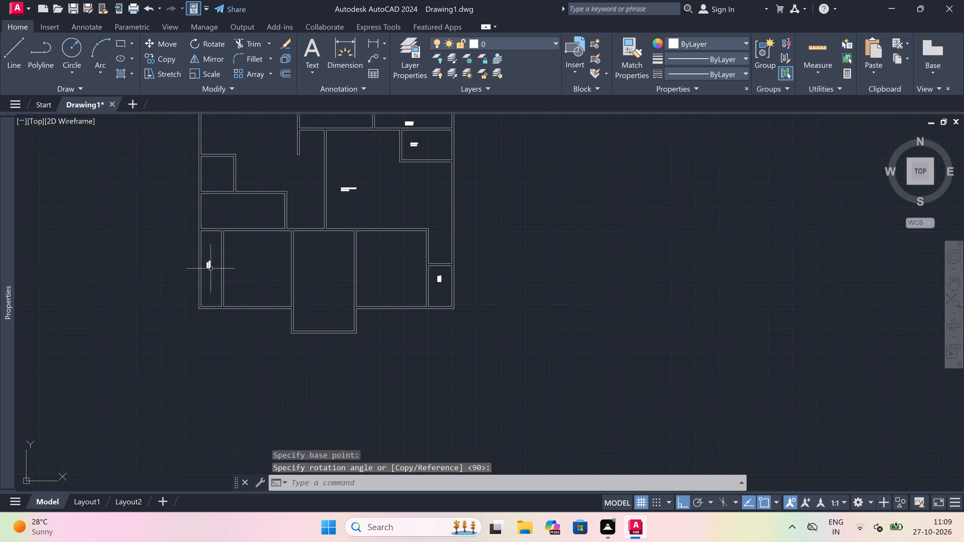
Add multiline text reading BEDROOM with 11'0"x13'0" on a second line in the room just east of the narrow lower-left toilet.
{"action": "scroll", "coordinate": [251, 267], "scroll_direction": "up", "scroll_amount": 2}
{"action": "type", "text": "mt"}
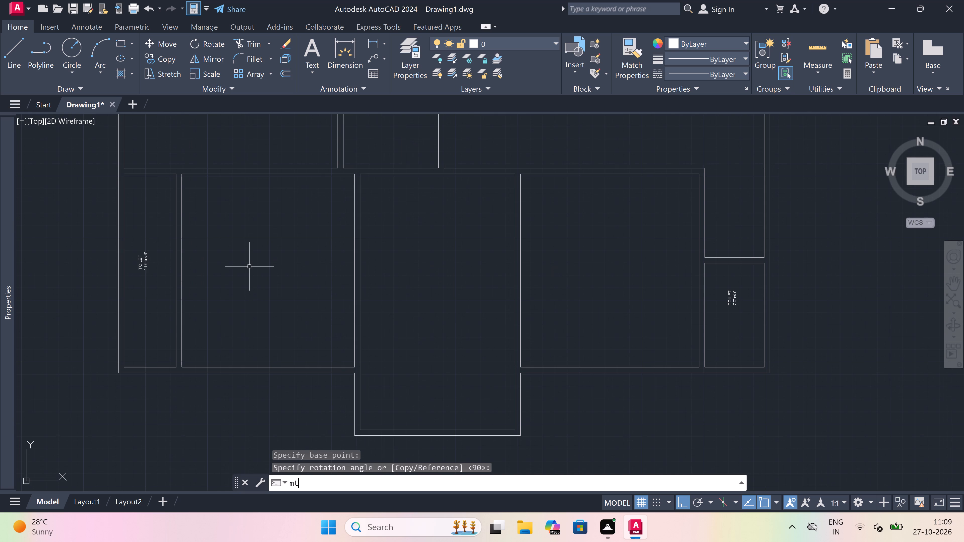
{"action": "key", "text": "space"}
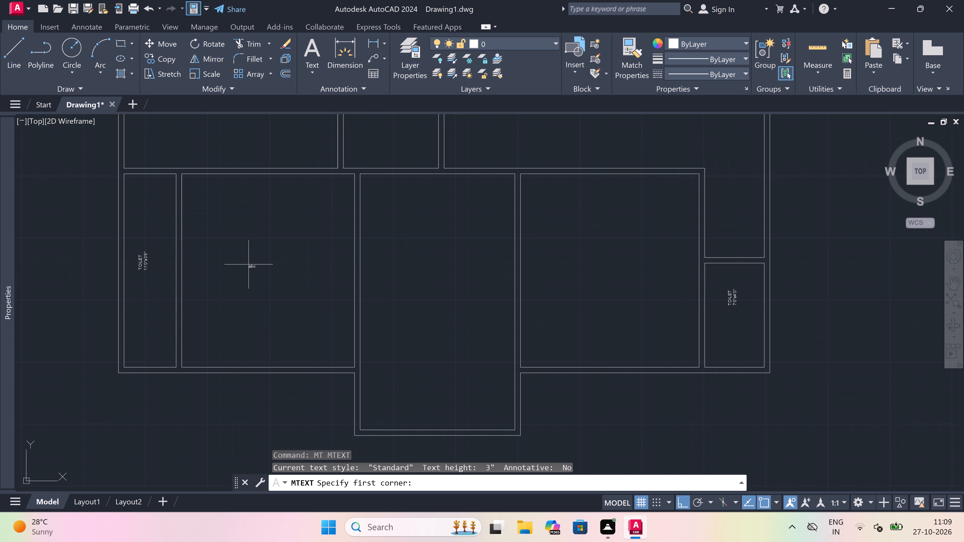
{"action": "scroll", "coordinate": [249, 261], "scroll_direction": "down", "scroll_amount": 1}
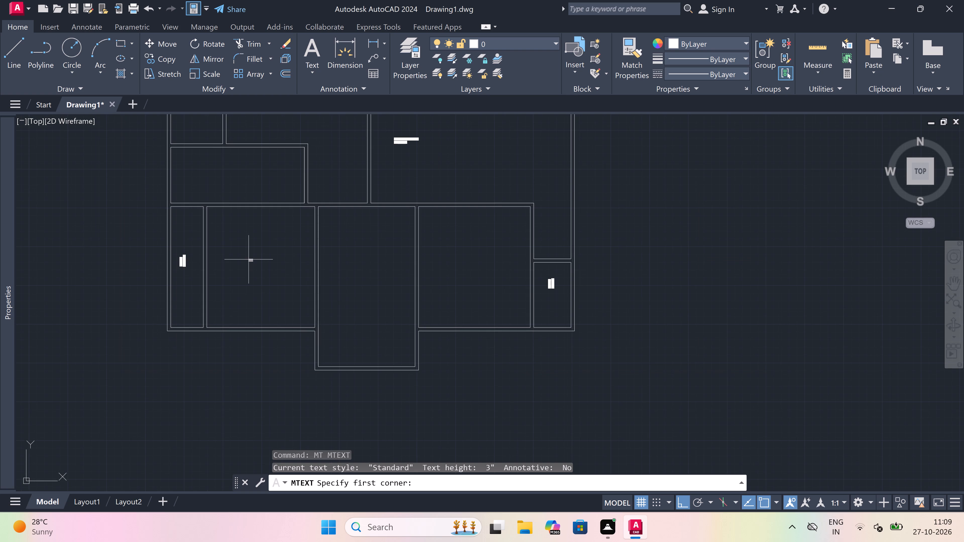
{"action": "scroll", "coordinate": [243, 246], "scroll_direction": "up", "scroll_amount": 2}
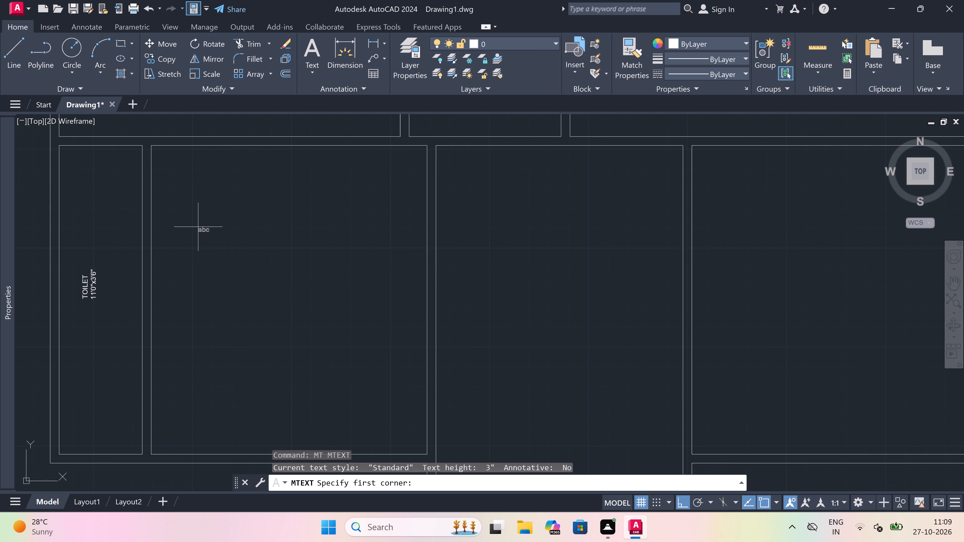
{"action": "left_click", "coordinate": [189, 236]}
{"action": "left_click", "coordinate": [601, 273]}
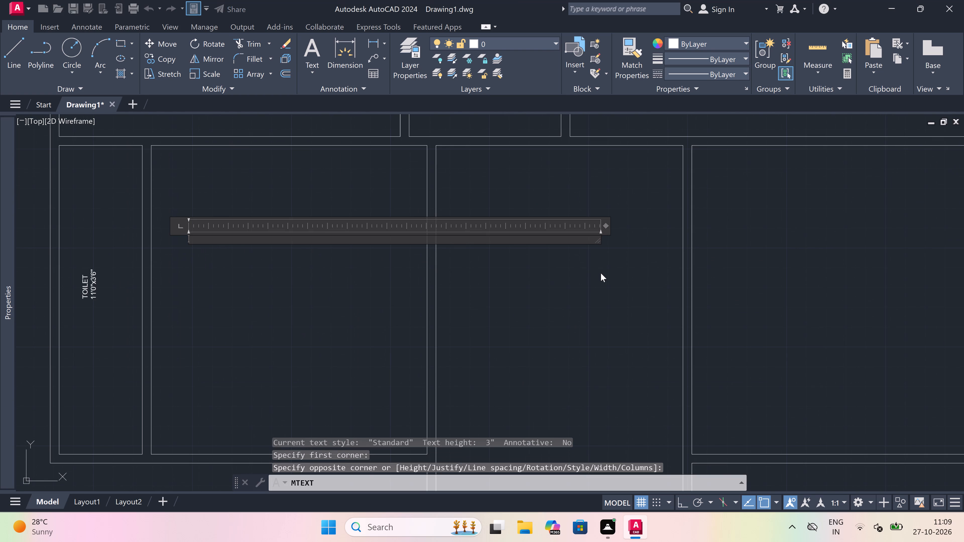
{"action": "type", "text": "BEDR"}
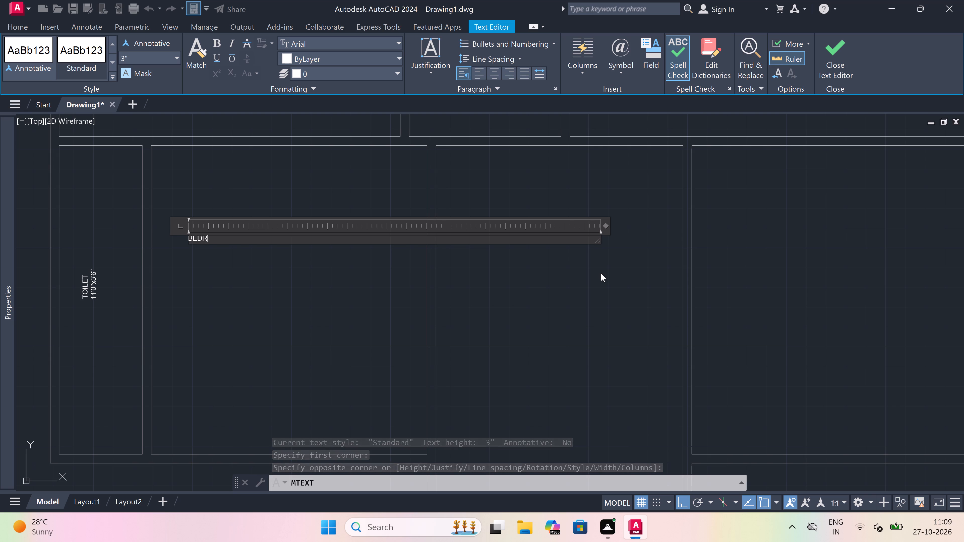
{"action": "type", "text": "OOM"}
{"action": "key", "text": "Return"}
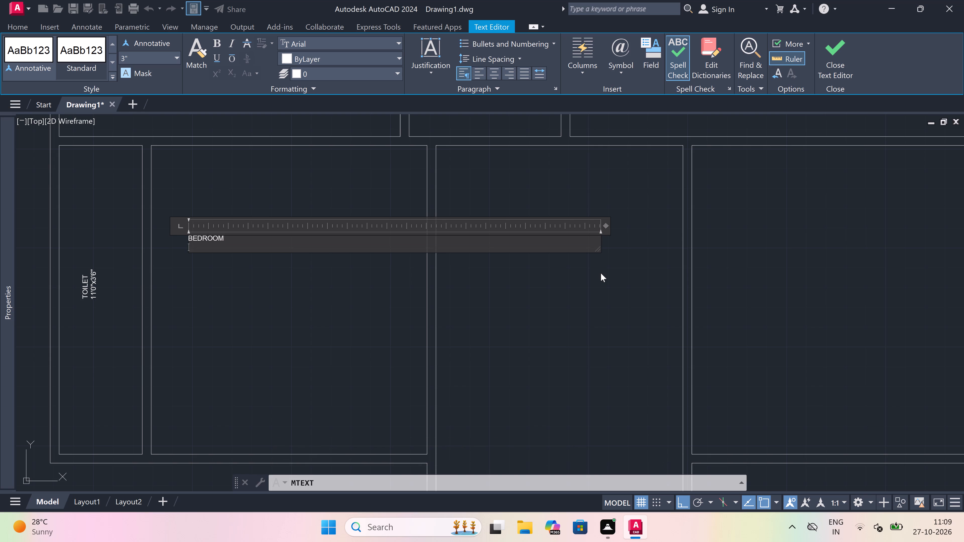
{"action": "type", "text": "11'0"}
{"action": "type", "text": "\"x"}
{"action": "type", "text": "13'0\""}
{"action": "left_click_drag", "start_coordinate": [331, 295], "coordinate": [322, 295]}
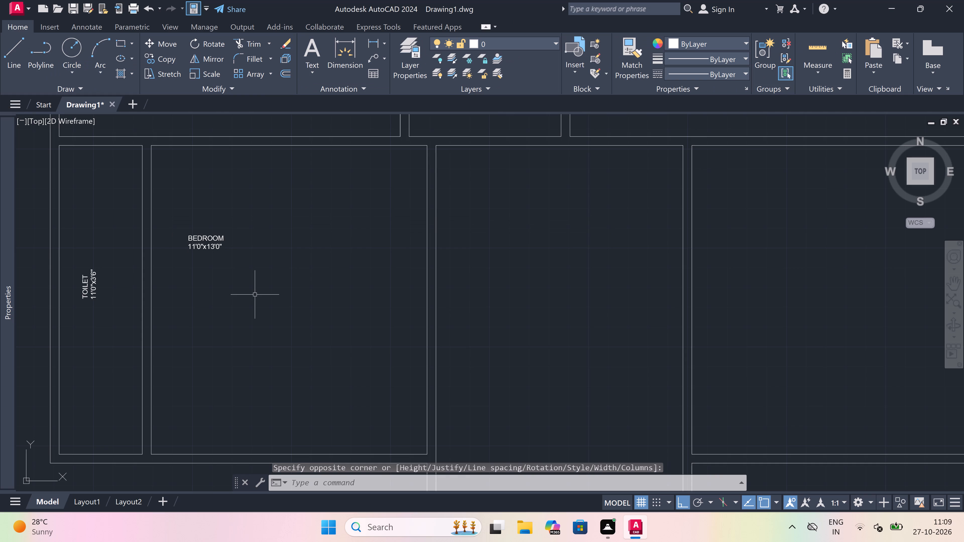
Add multiline text reading STAIRS with 8'4"x15'9" on a second line near the top of the projecting central room.
{"action": "scroll", "coordinate": [255, 293], "scroll_direction": "down", "scroll_amount": 4}
{"action": "scroll", "coordinate": [299, 288], "scroll_direction": "up", "scroll_amount": 2}
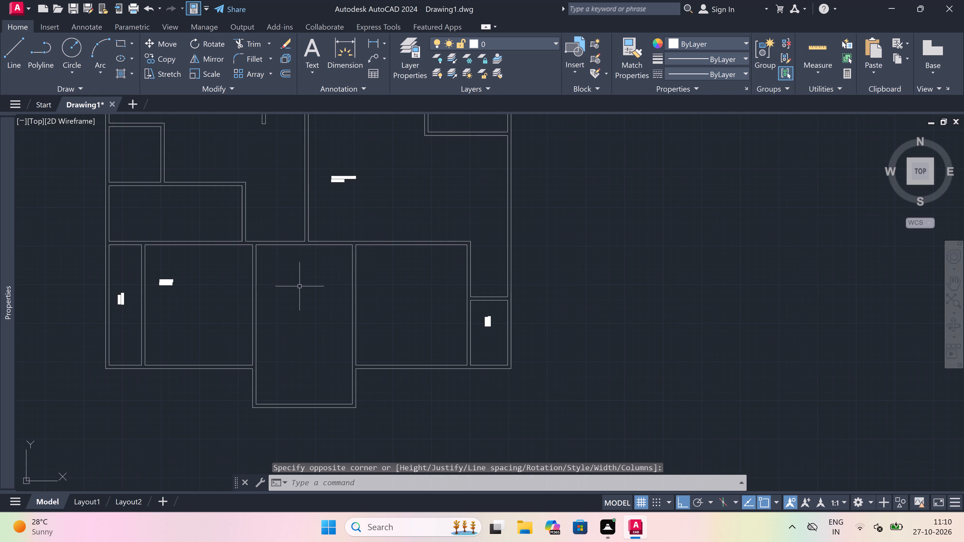
{"action": "key", "text": "space"}
{"action": "scroll", "coordinate": [293, 249], "scroll_direction": "up", "scroll_amount": 2}
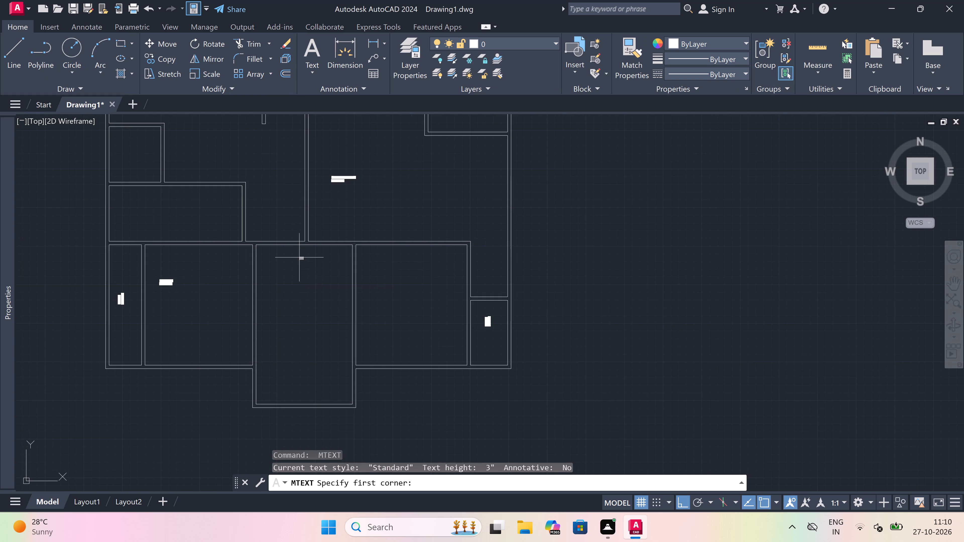
{"action": "left_click_drag", "start_coordinate": [268, 265], "coordinate": [286, 267]}
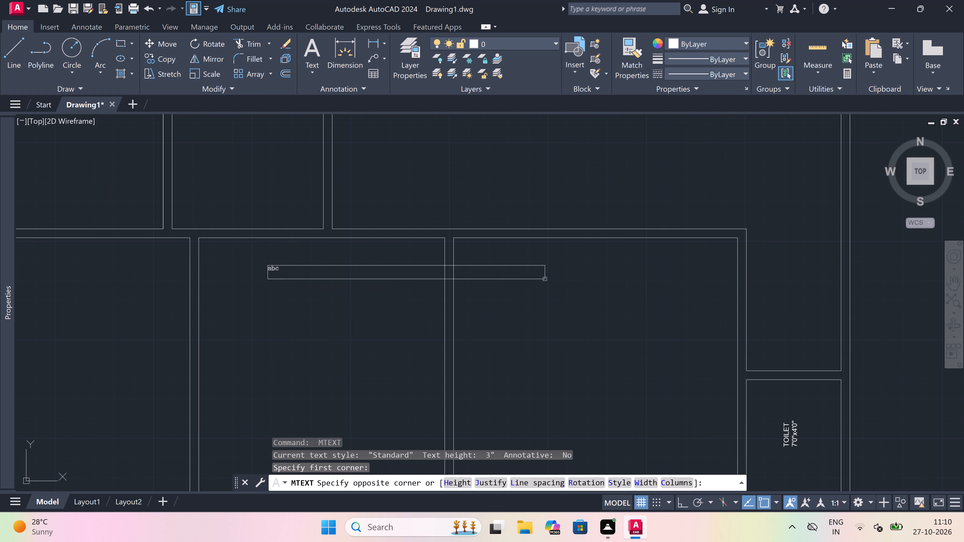
{"action": "left_click", "coordinate": [577, 282]}
{"action": "scroll", "coordinate": [287, 222], "scroll_direction": "up", "scroll_amount": 2}
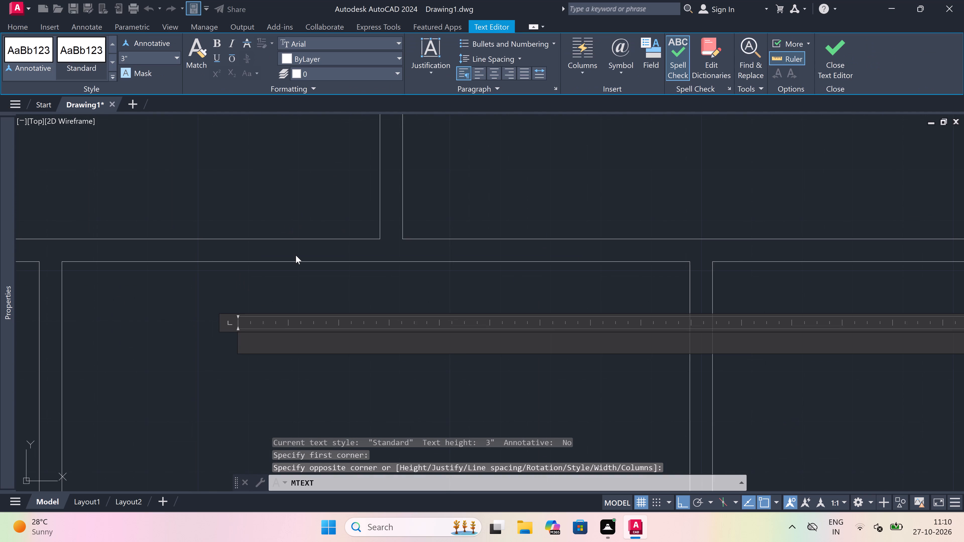
{"action": "type", "text": "STAIRS"}
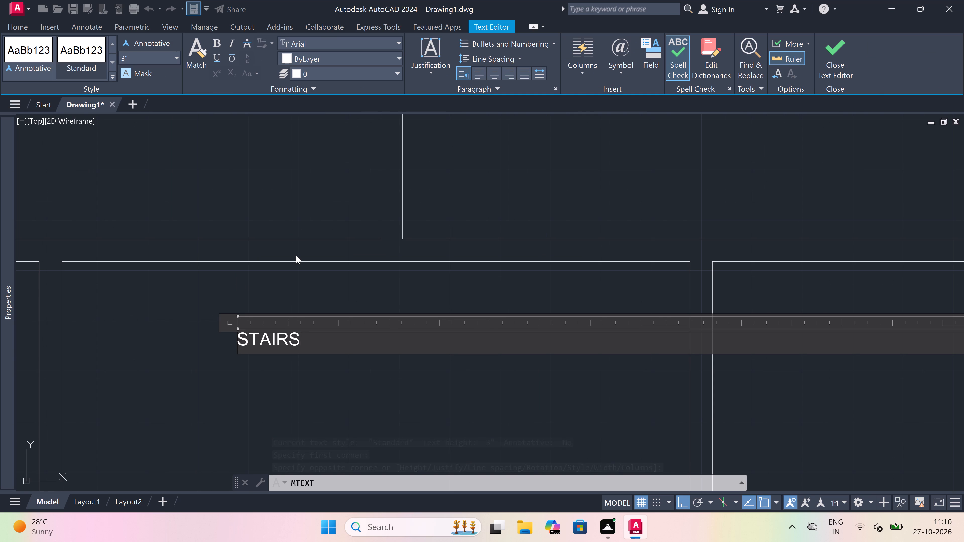
{"action": "key", "text": "Return"}
{"action": "type", "text": "8'"}
{"action": "key", "text": "4"}
{"action": "key", "text": "shift+quotedbl"}
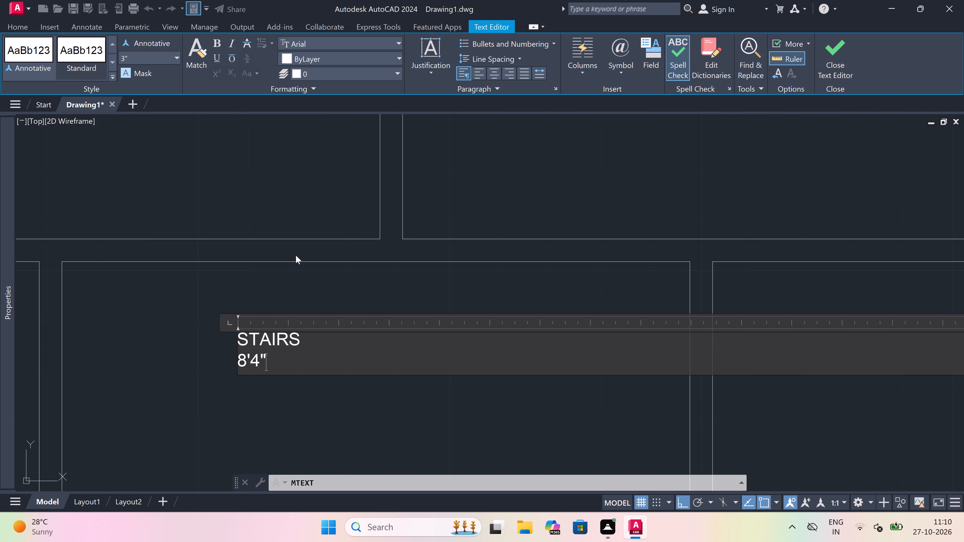
{"action": "key", "text": "x"}
{"action": "type", "text": "15'9\""}
{"action": "left_click", "coordinate": [290, 285]}
Move the STAIRS label horizontally eastward to about the middle of the projecting central room's width.
{"action": "scroll", "coordinate": [287, 290], "scroll_direction": "down", "scroll_amount": 2}
{"action": "scroll", "coordinate": [285, 304], "scroll_direction": "up", "scroll_amount": 1}
{"action": "left_click", "coordinate": [285, 304]}
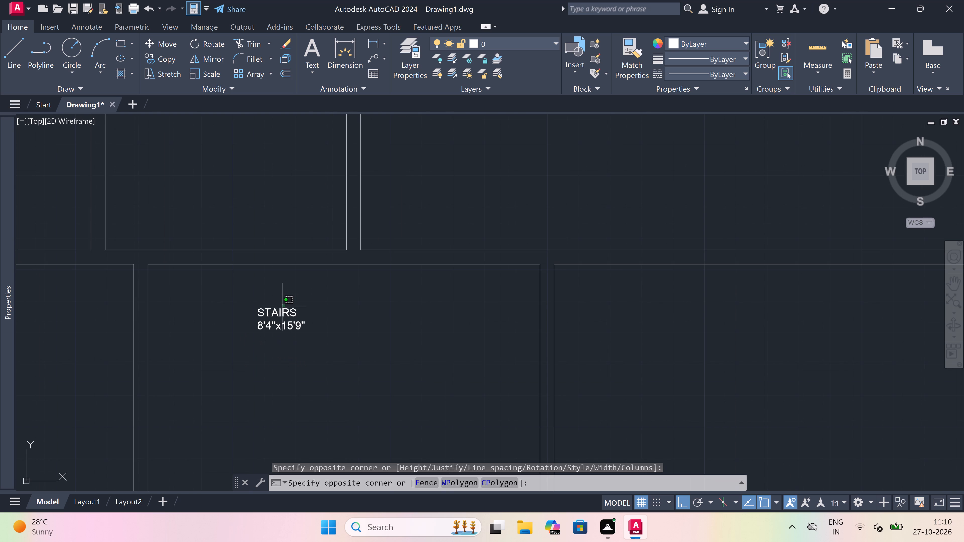
{"action": "left_click", "coordinate": [242, 353]}
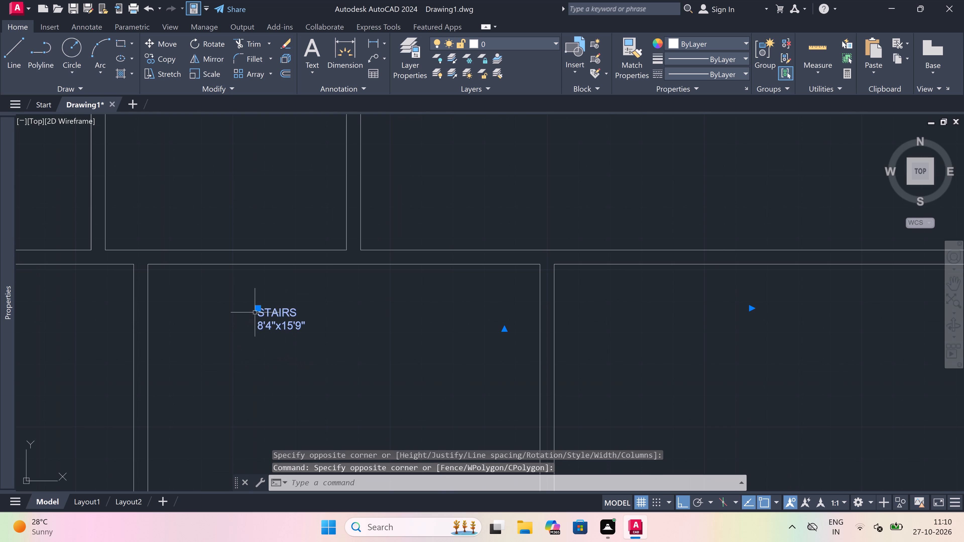
{"action": "left_click", "coordinate": [257, 308]}
{"action": "left_click", "coordinate": [345, 308]}
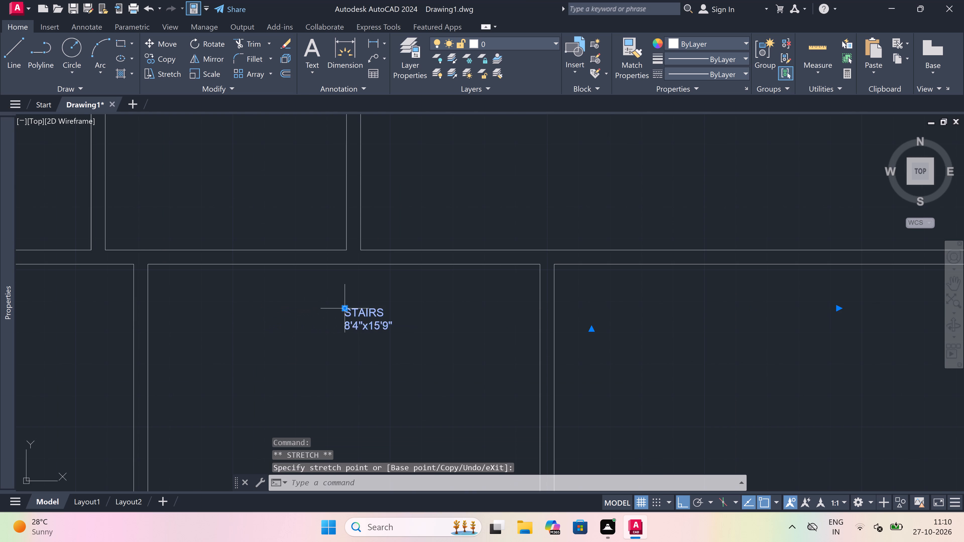
{"action": "key", "text": "Escape"}
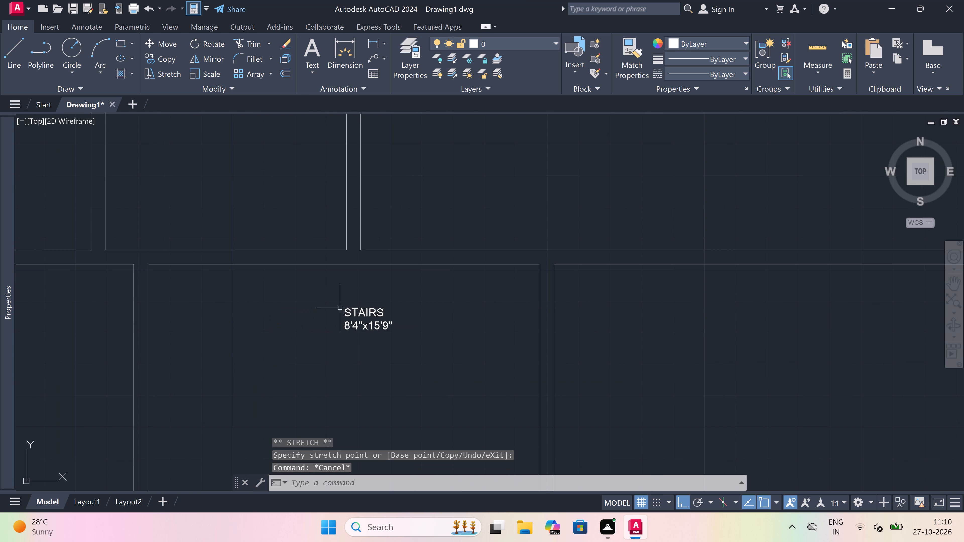
Add multiline text reading BEDROOM with 12'0"x10'0" on a second line in the room just east of the stairs.
{"action": "scroll", "coordinate": [292, 315], "scroll_direction": "down", "scroll_amount": 6}
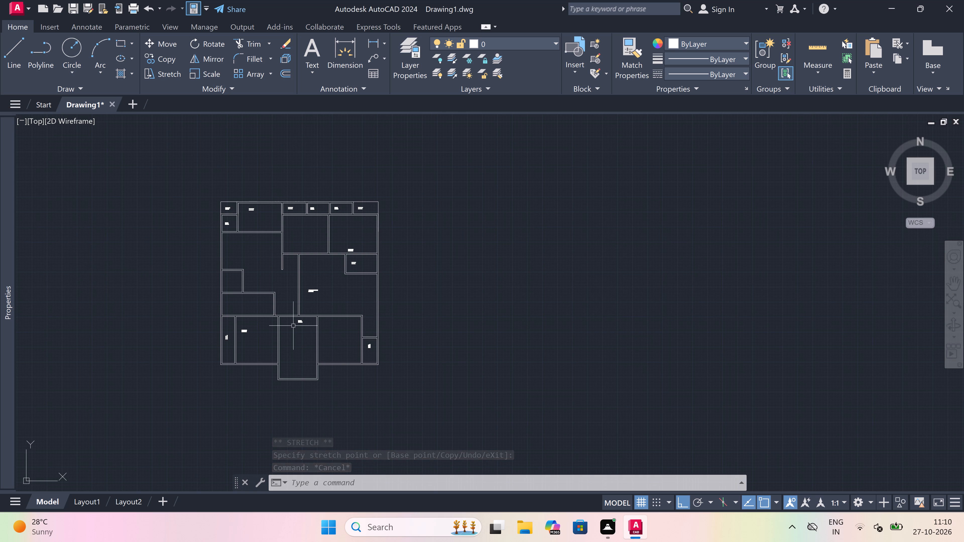
{"action": "scroll", "coordinate": [293, 326], "scroll_direction": "down", "scroll_amount": 1}
{"action": "scroll", "coordinate": [332, 325], "scroll_direction": "up", "scroll_amount": 3}
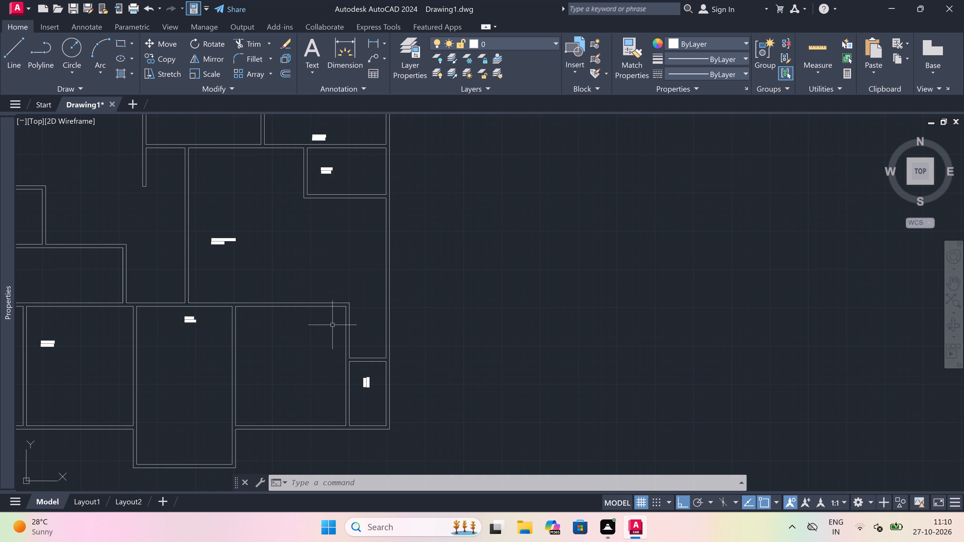
{"action": "type", "text": "mt"}
{"action": "key", "text": "space"}
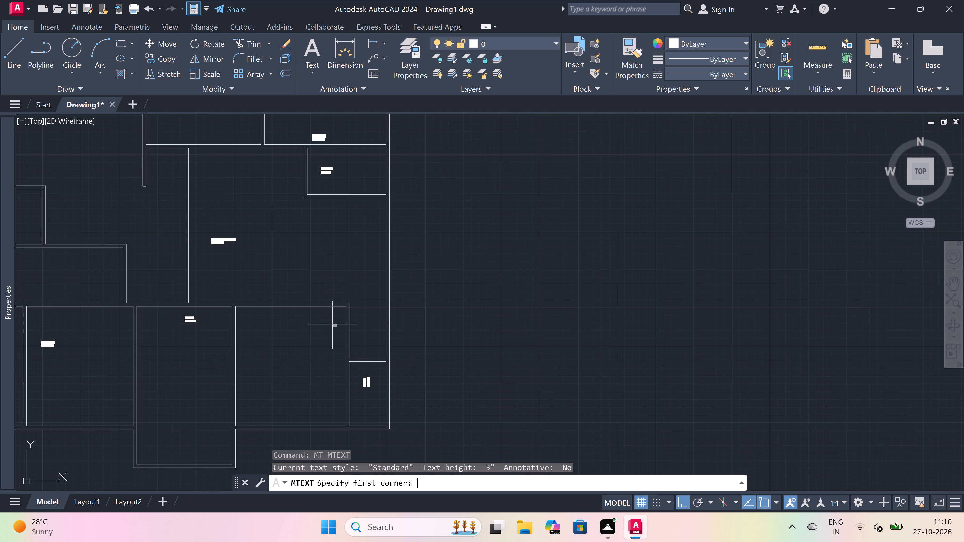
{"action": "scroll", "coordinate": [253, 308], "scroll_direction": "up", "scroll_amount": 2}
{"action": "scroll", "coordinate": [250, 349], "scroll_direction": "down", "scroll_amount": 2}
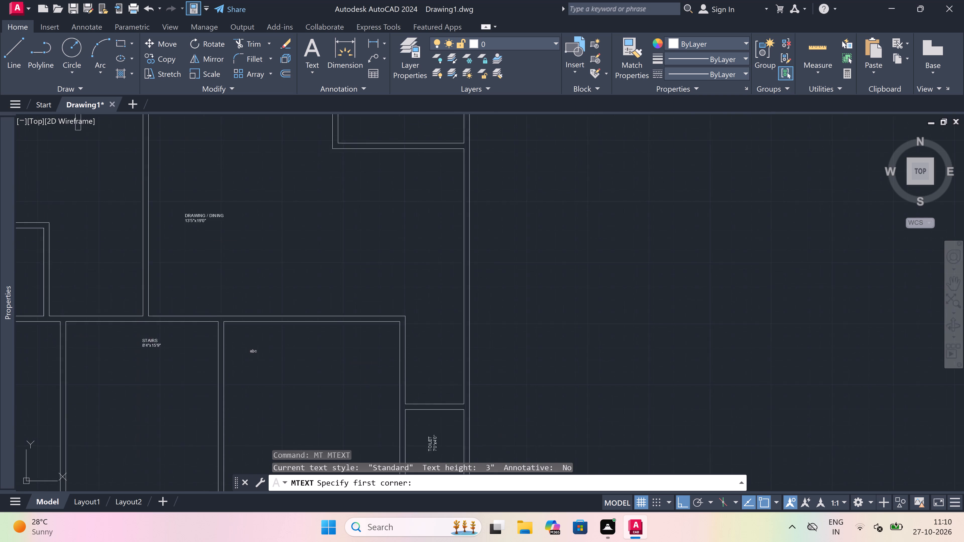
{"action": "scroll", "coordinate": [250, 349], "scroll_direction": "down", "scroll_amount": 1}
{"action": "scroll", "coordinate": [250, 353], "scroll_direction": "up", "scroll_amount": 3}
{"action": "left_click_drag", "start_coordinate": [244, 379], "coordinate": [262, 381]}
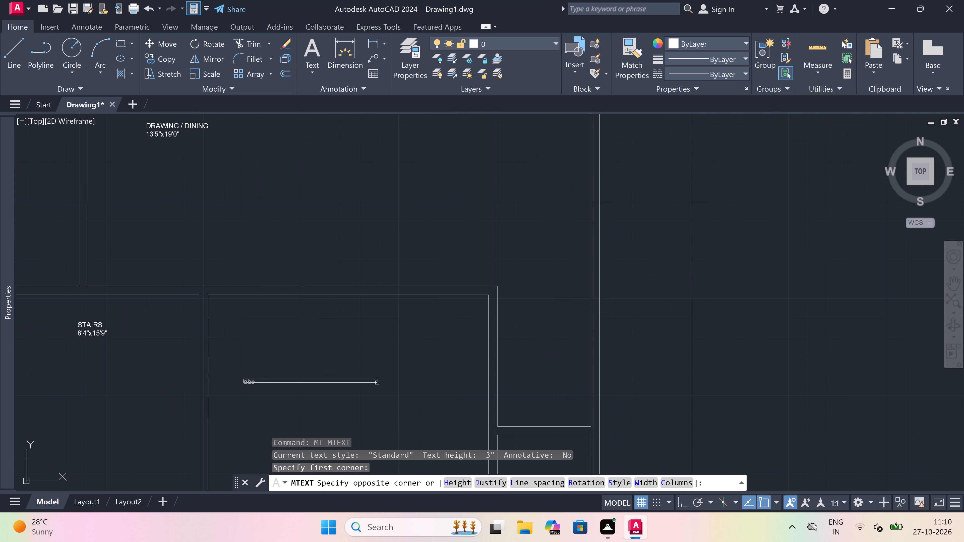
{"action": "left_click", "coordinate": [645, 361]}
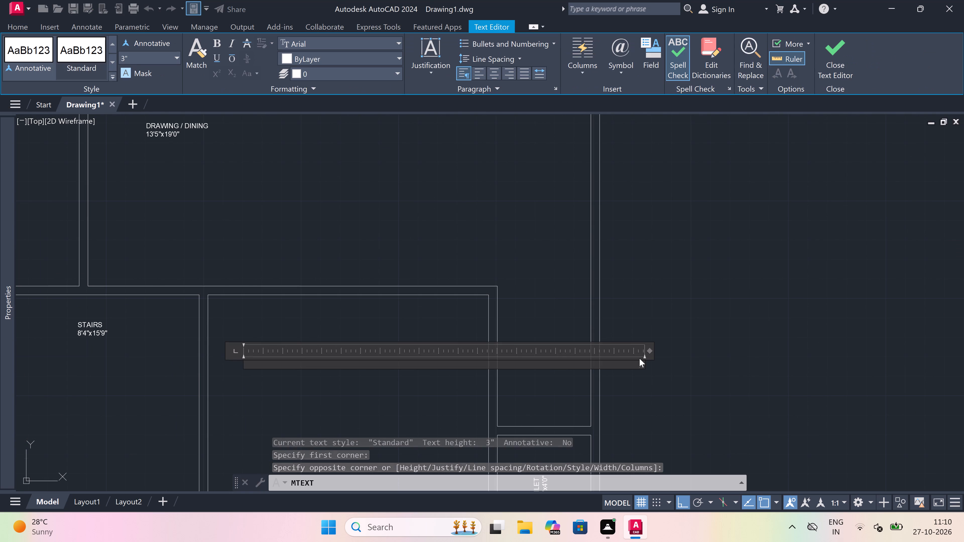
{"action": "type", "text": "BER"}
{"action": "type", "text": "OOM"}
{"action": "key", "text": "Return"}
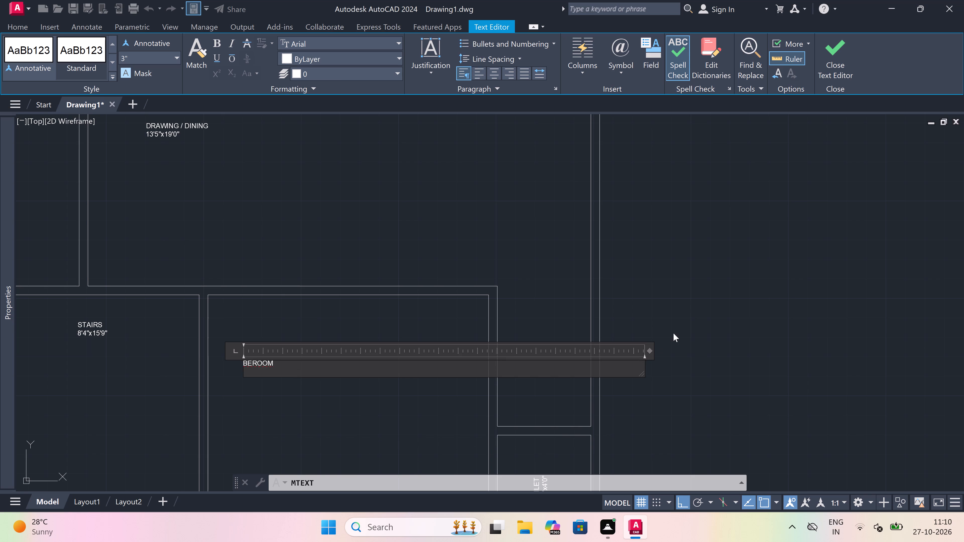
{"action": "left_click", "coordinate": [253, 359]}
{"action": "scroll", "coordinate": [251, 357], "scroll_direction": "up", "scroll_amount": 3}
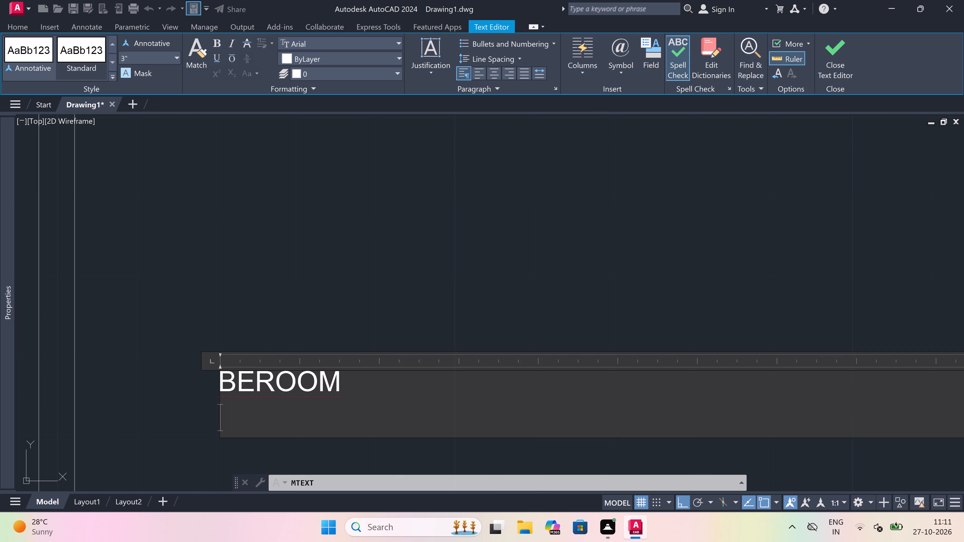
{"action": "left_click", "coordinate": [259, 380]}
{"action": "key", "text": "d"}
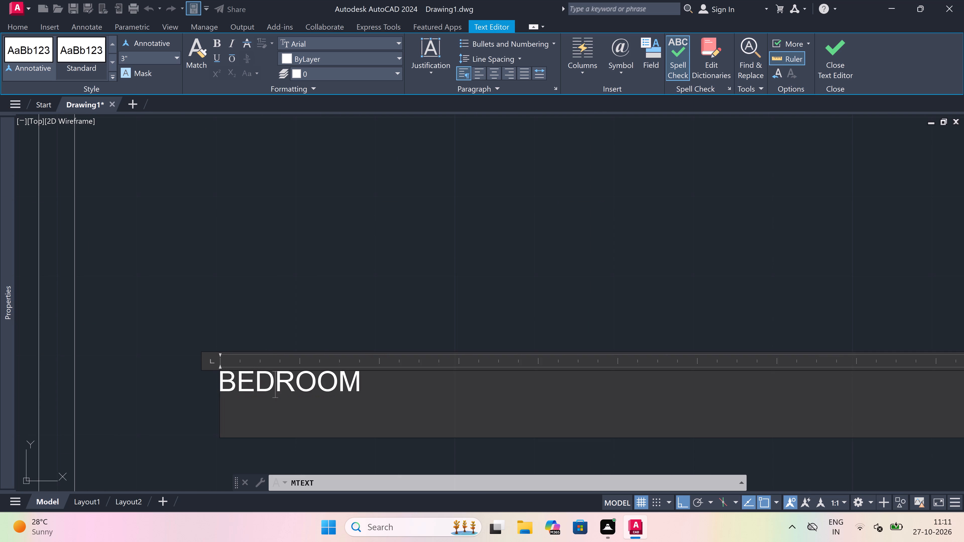
{"action": "left_click", "coordinate": [240, 423]}
{"action": "type", "text": "12'0"}
{"action": "type", "text": "\"x"}
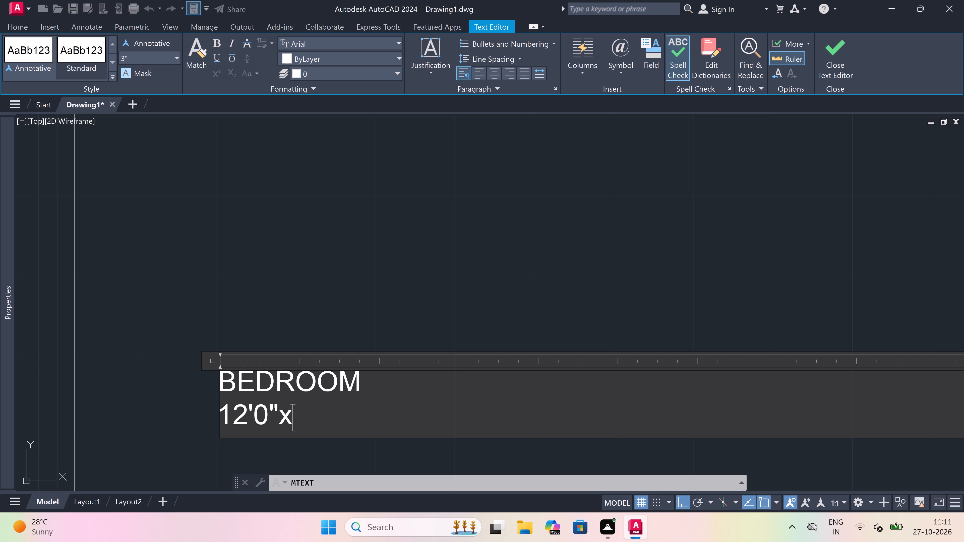
{"action": "type", "text": "10'0\""}
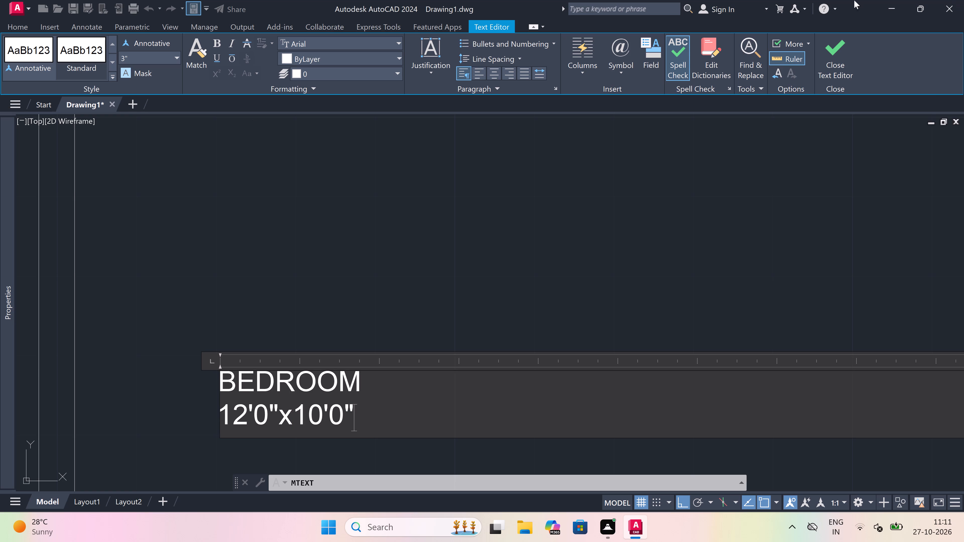
{"action": "left_click", "coordinate": [311, 284]}
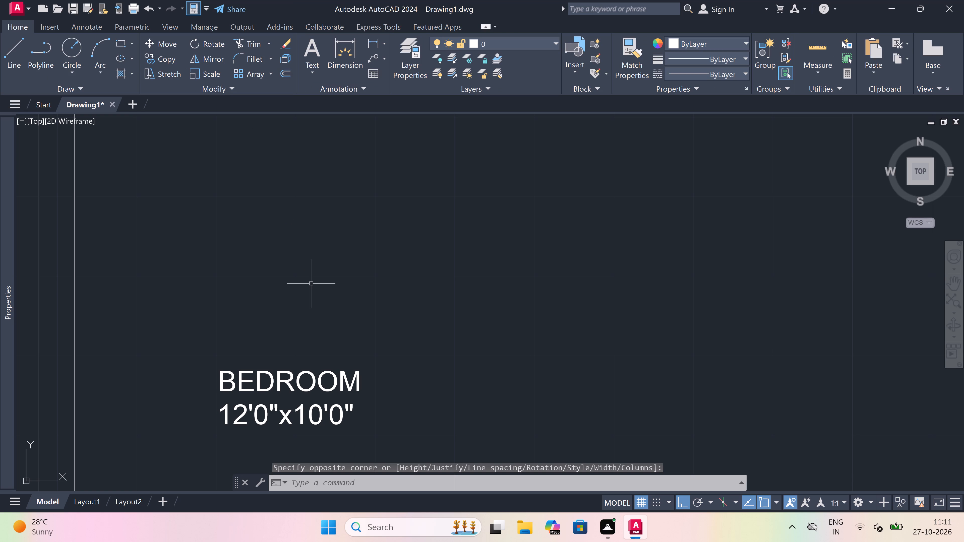
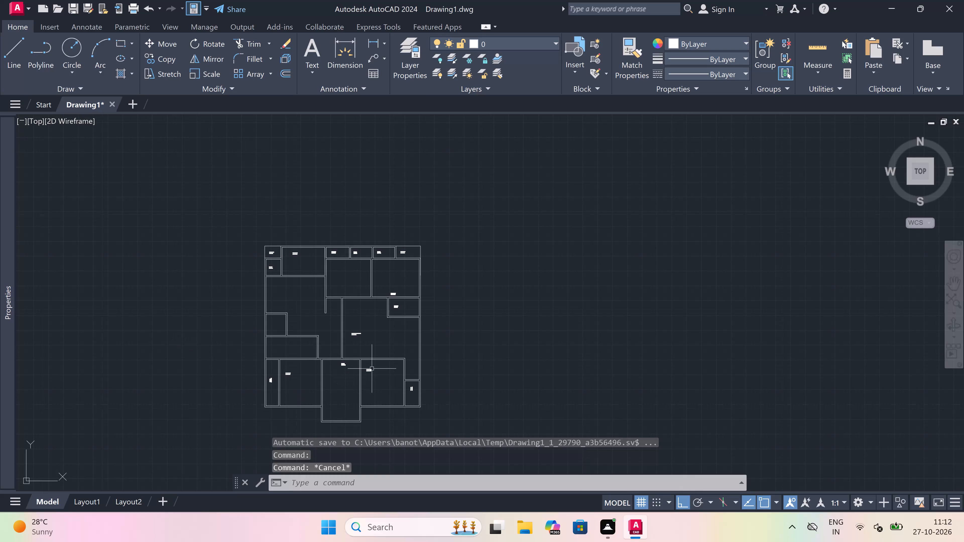
Add multiline text reading KITCHEN with 17'7"x6'0" on a second line in the wide room directly above the lower-left toilet and bedroom.
{"action": "scroll", "coordinate": [372, 369], "scroll_direction": "down", "scroll_amount": 1}
{"action": "scroll", "coordinate": [313, 345], "scroll_direction": "up", "scroll_amount": 2}
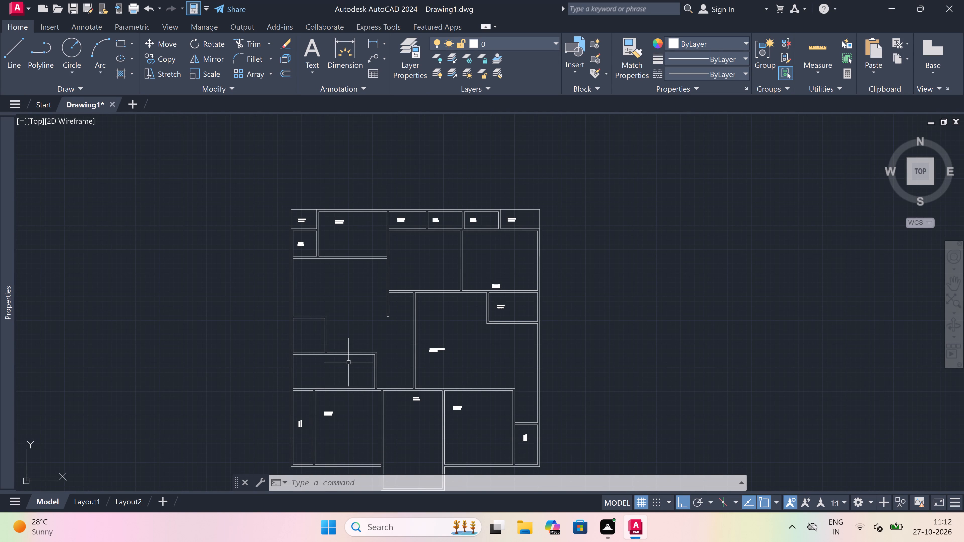
{"action": "type", "text": "mt"}
{"action": "key", "text": "space"}
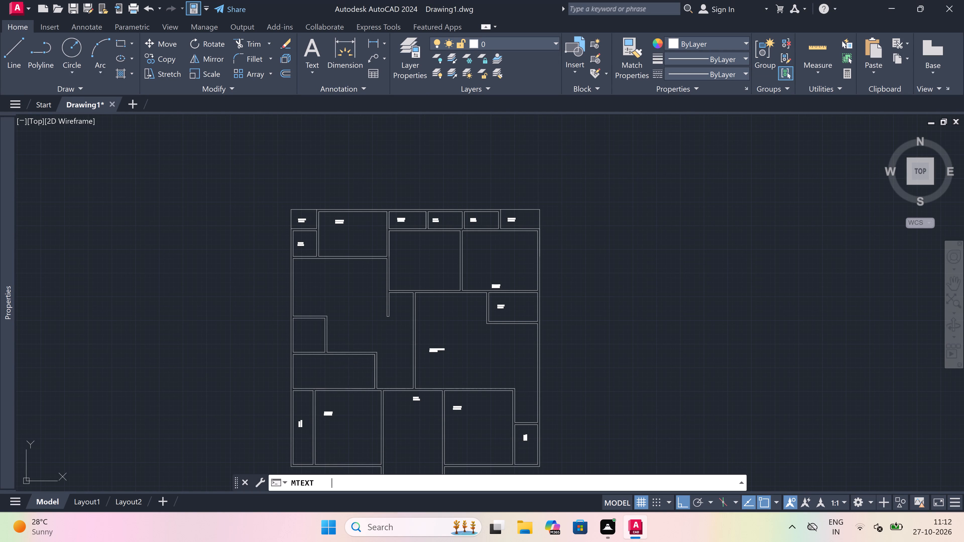
{"action": "scroll", "coordinate": [330, 368], "scroll_direction": "up", "scroll_amount": 2}
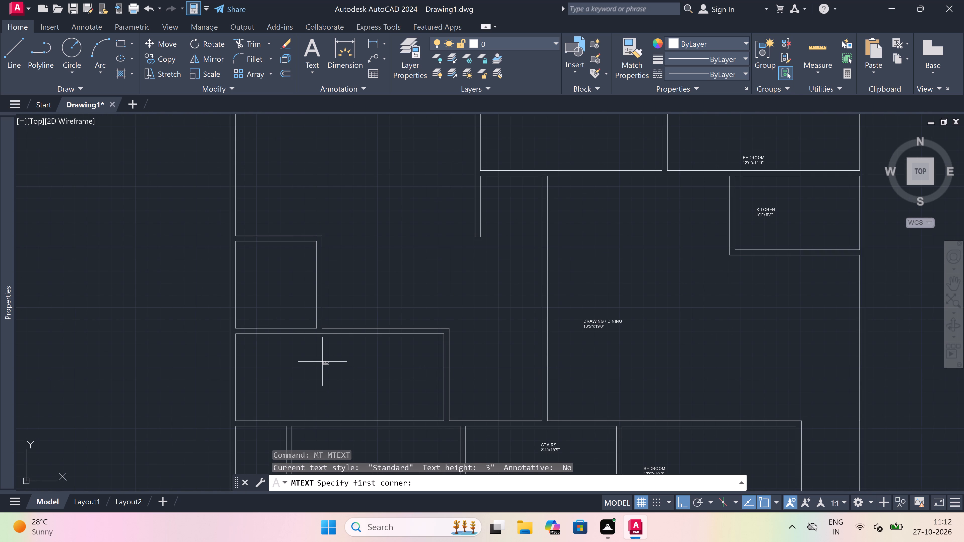
{"action": "scroll", "coordinate": [317, 370], "scroll_direction": "up", "scroll_amount": 2}
{"action": "scroll", "coordinate": [292, 381], "scroll_direction": "down", "scroll_amount": 3}
{"action": "scroll", "coordinate": [287, 387], "scroll_direction": "up", "scroll_amount": 2}
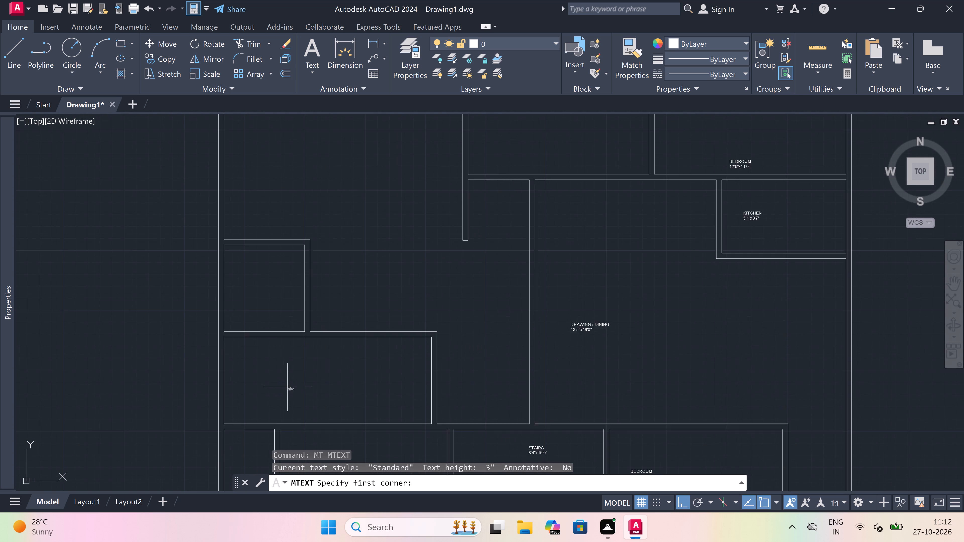
{"action": "left_click", "coordinate": [287, 383]}
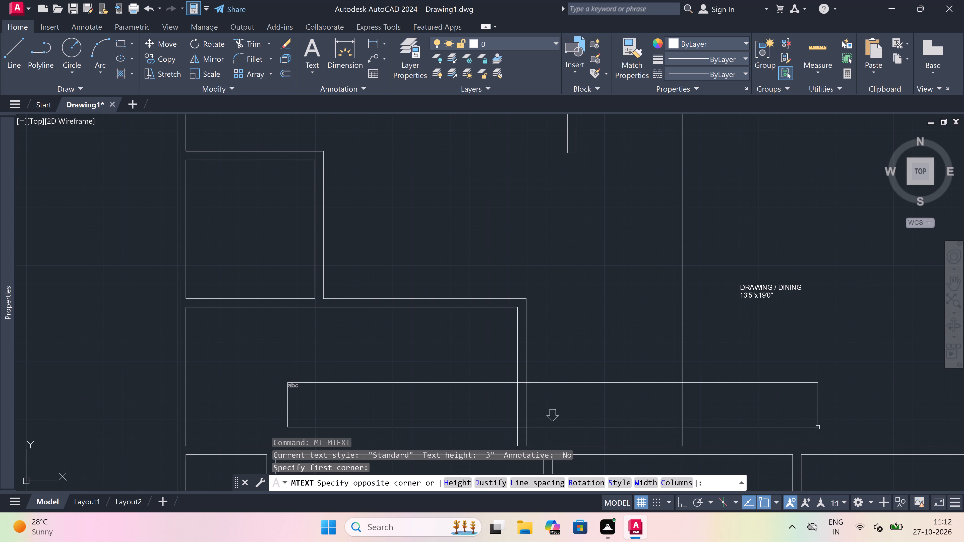
{"action": "left_click", "coordinate": [820, 419]}
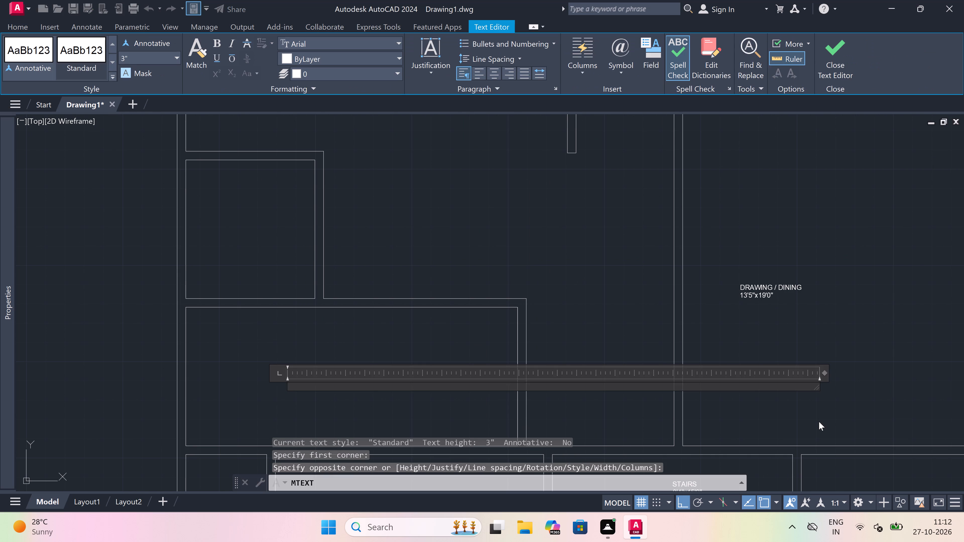
{"action": "type", "text": "KITCHEN"}
{"action": "key", "text": "Return"}
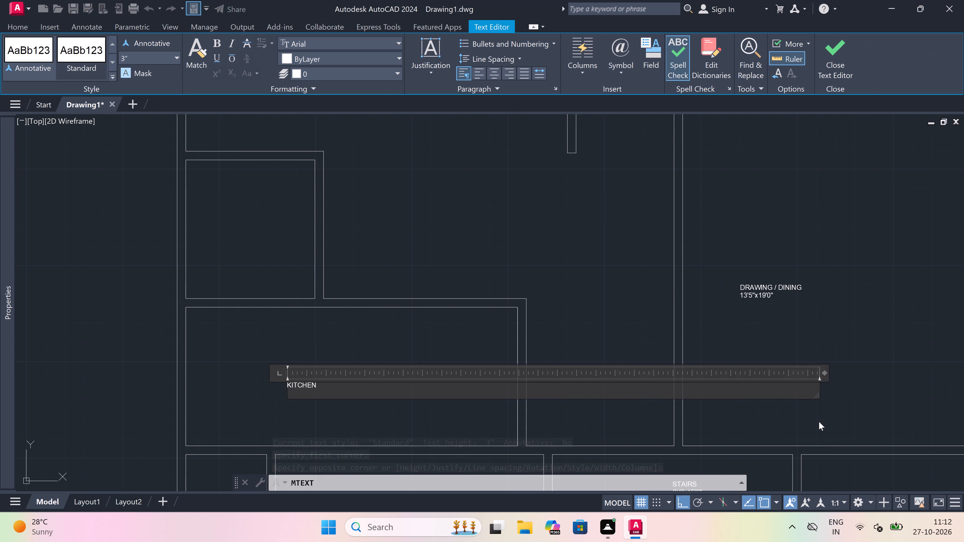
{"action": "key", "text": "1"}
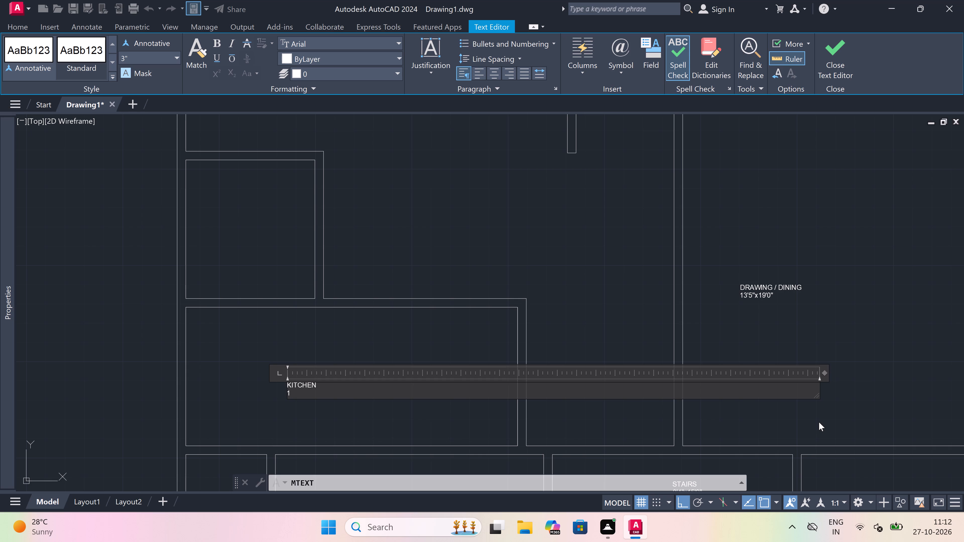
{"action": "type", "text": "7'7"}
{"action": "type", "text": "\"x"}
{"action": "type", "text": "6'"}
{"action": "type", "text": "0\""}
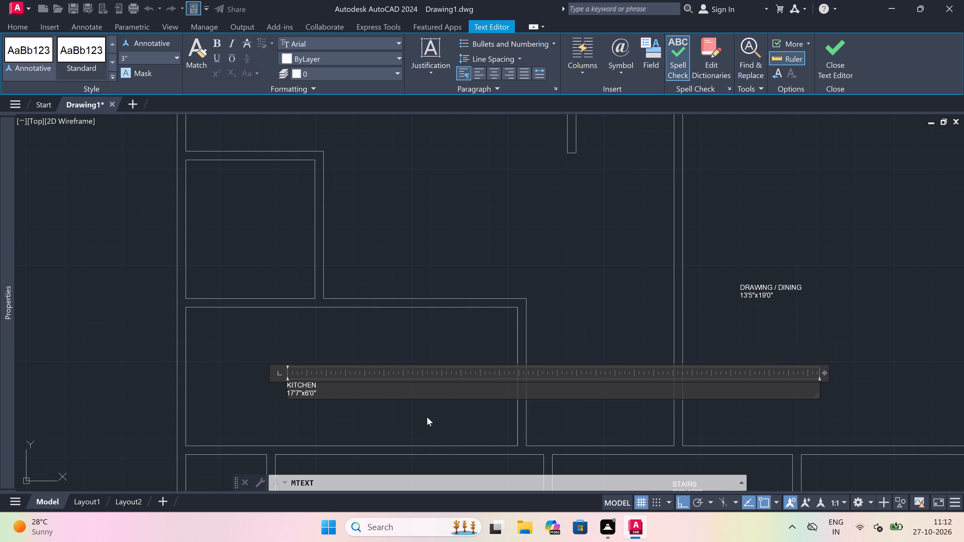
{"action": "left_click", "coordinate": [422, 415]}
Add multiline text reading KITCHEN with 5'7"x6'0" on a second line in the small west-side room just above the 17'7"x6'0" kitchen.
{"action": "key", "text": "space"}
{"action": "scroll", "coordinate": [373, 408], "scroll_direction": "down", "scroll_amount": 3}
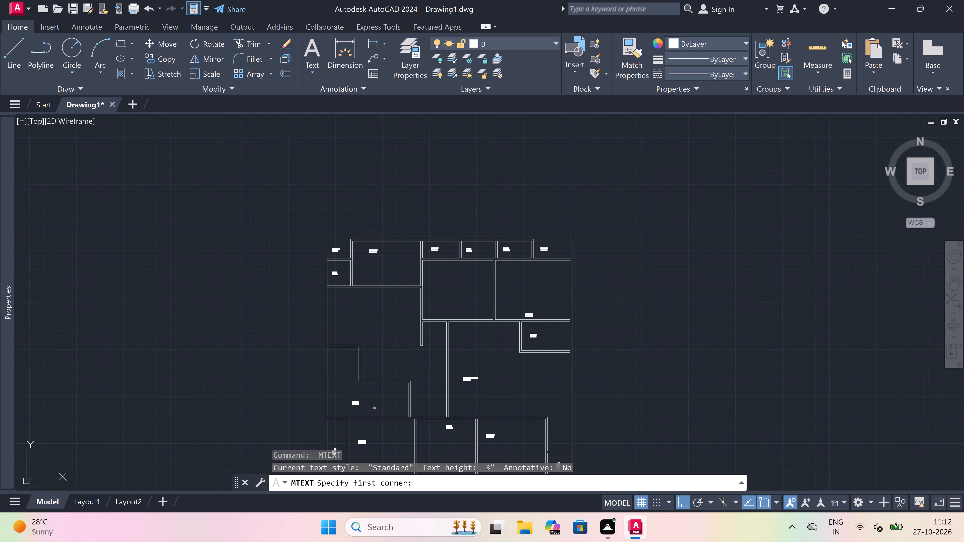
{"action": "scroll", "coordinate": [351, 359], "scroll_direction": "up", "scroll_amount": 3}
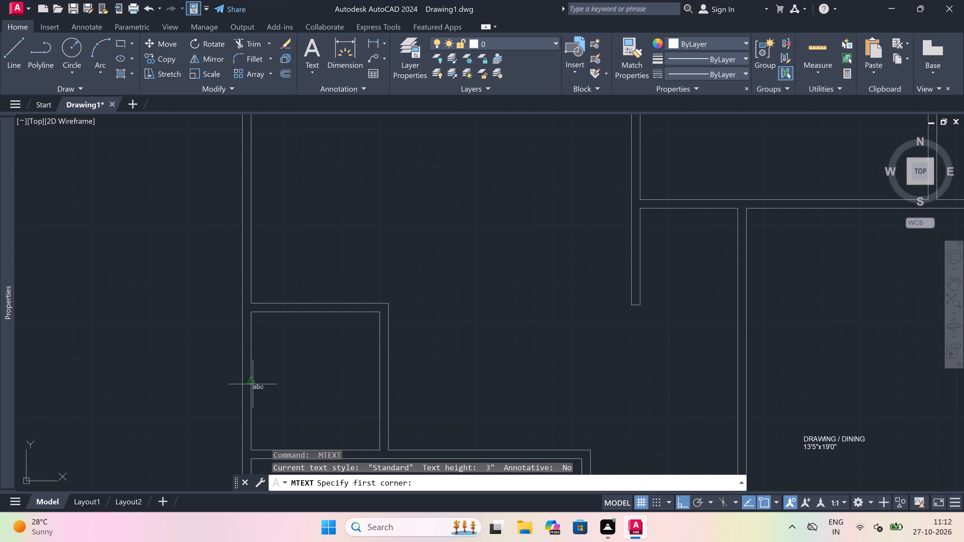
{"action": "left_click_drag", "start_coordinate": [285, 388], "coordinate": [291, 388]}
{"action": "left_click", "coordinate": [547, 420]}
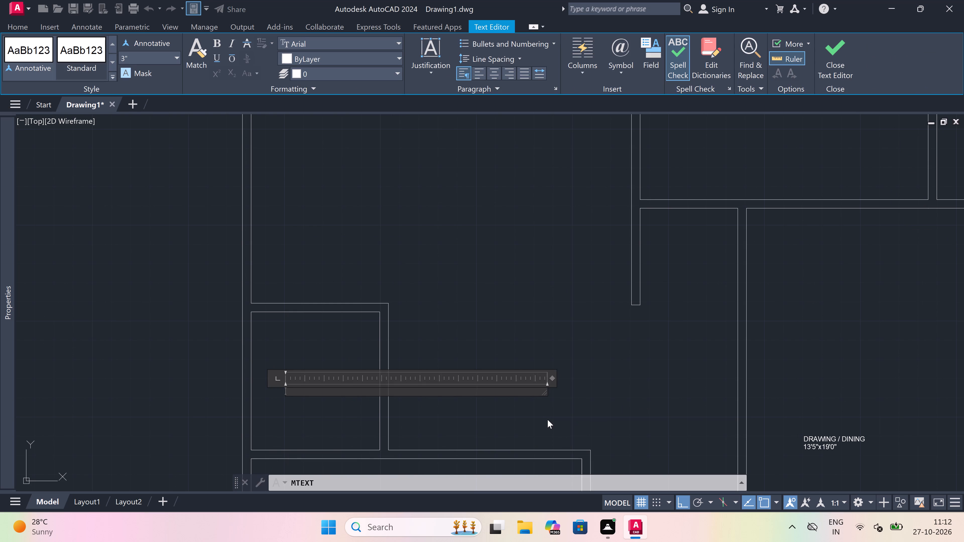
{"action": "type", "text": "KITCHR"}
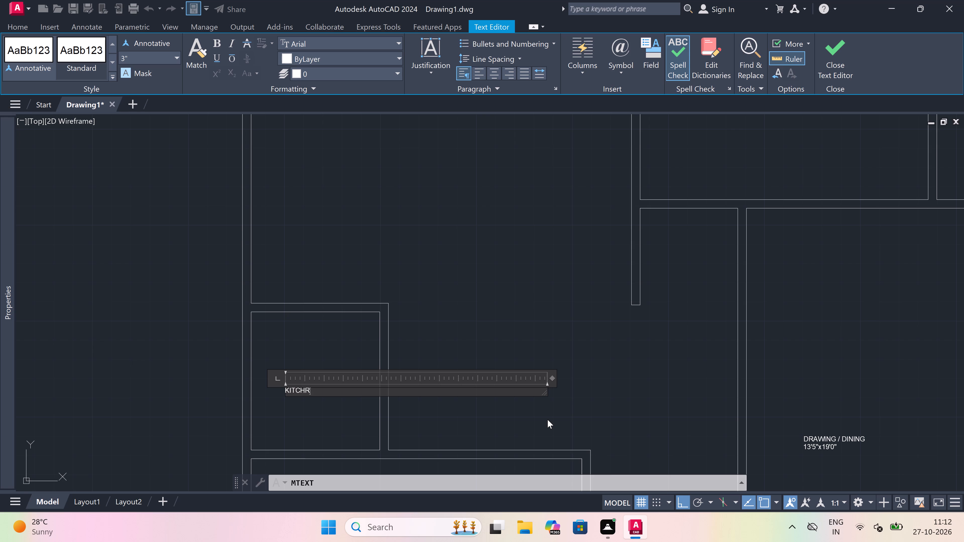
{"action": "key", "text": "BackSpace"}
{"action": "type", "text": "EN"}
{"action": "key", "text": "Return"}
{"action": "type", "text": "5'7"}
{"action": "key", "text": "shift+quotedbl"}
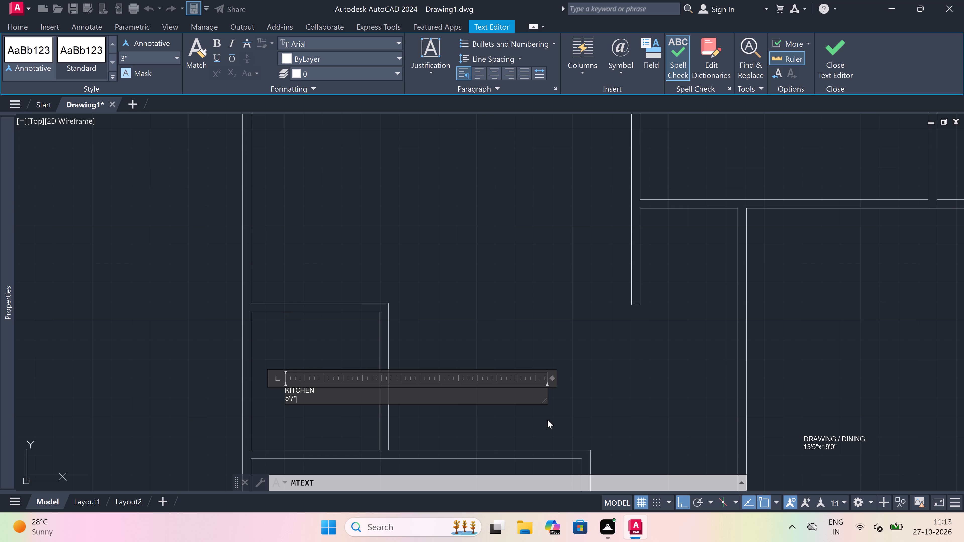
{"action": "key", "text": "x"}
{"action": "type", "text": "6'0"}
{"action": "key", "text": "shift+quotedbl"}
{"action": "left_click", "coordinate": [297, 418]}
Add multiline text reading DRAWING / DINING with 13'5"x16'6" on a second line in the large west room below the upper-left toilet and bedroom.
{"action": "scroll", "coordinate": [305, 397], "scroll_direction": "down", "scroll_amount": 4}
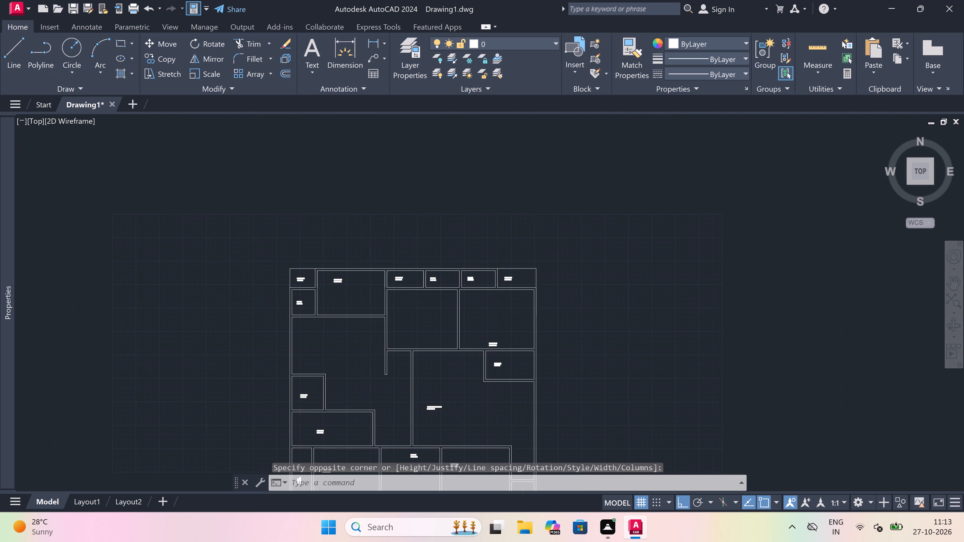
{"action": "key", "text": "space"}
{"action": "scroll", "coordinate": [350, 335], "scroll_direction": "up", "scroll_amount": 2}
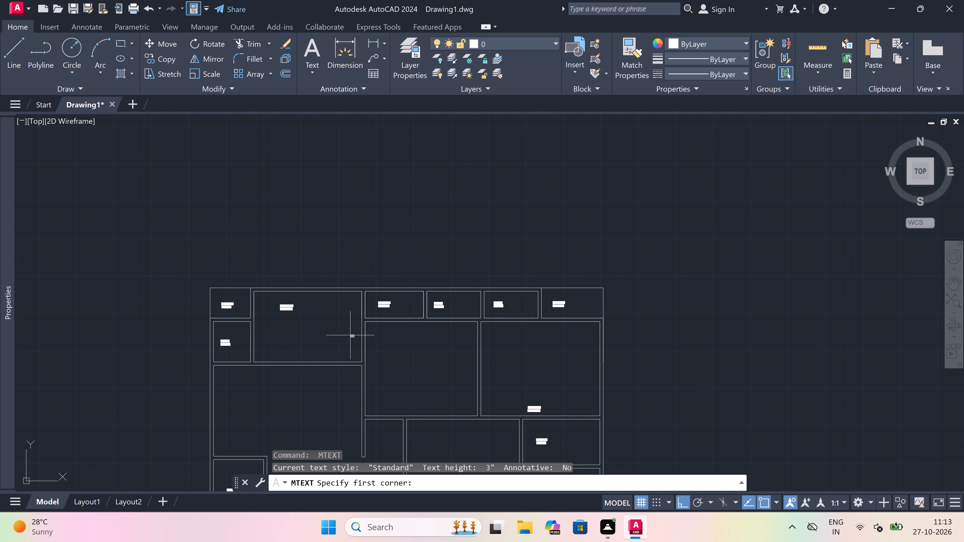
{"action": "scroll", "coordinate": [324, 365], "scroll_direction": "down", "scroll_amount": 1}
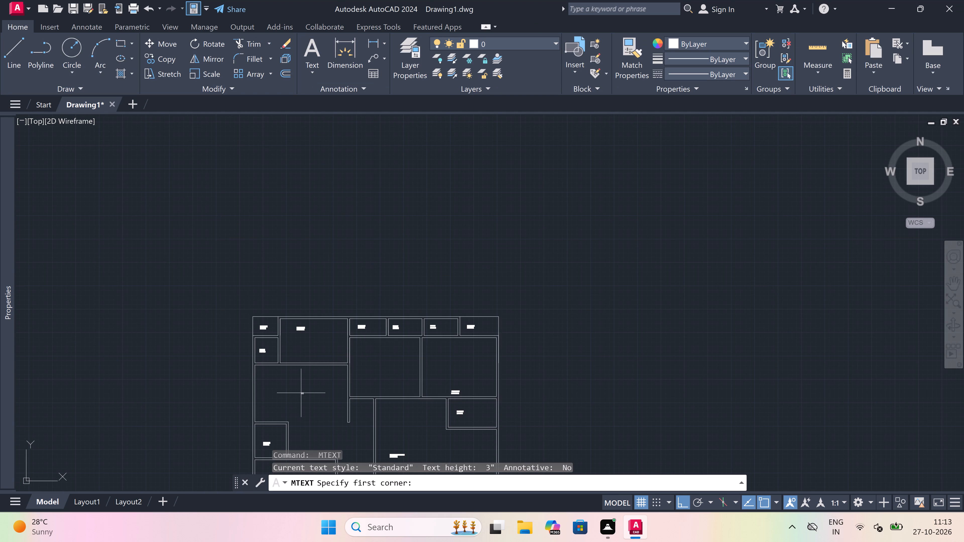
{"action": "scroll", "coordinate": [304, 399], "scroll_direction": "up", "scroll_amount": 3}
{"action": "left_click_drag", "start_coordinate": [197, 372], "coordinate": [279, 382]}
{"action": "left_click", "coordinate": [642, 406]}
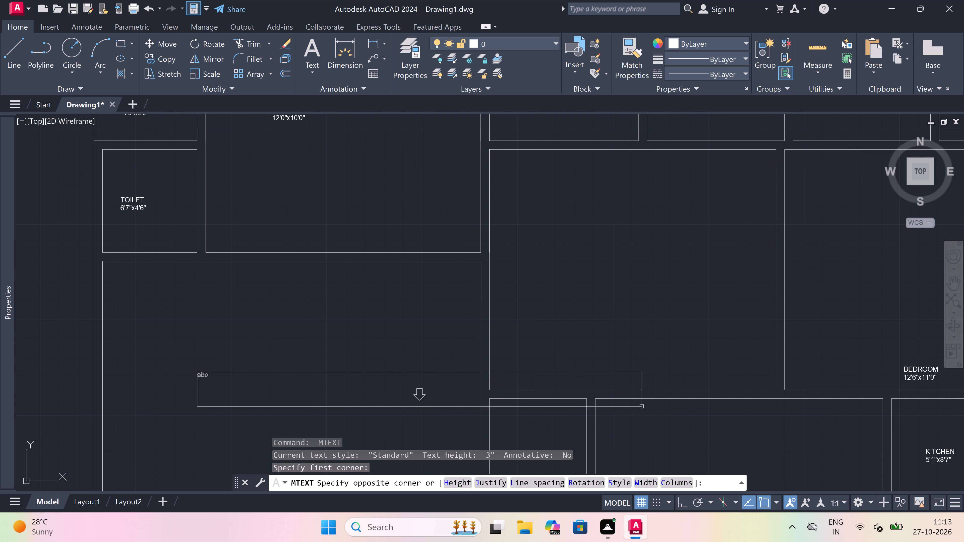
{"action": "type", "text": "DRAWING"}
{"action": "key", "text": "Return"}
{"action": "key", "text": "BackSpace"}
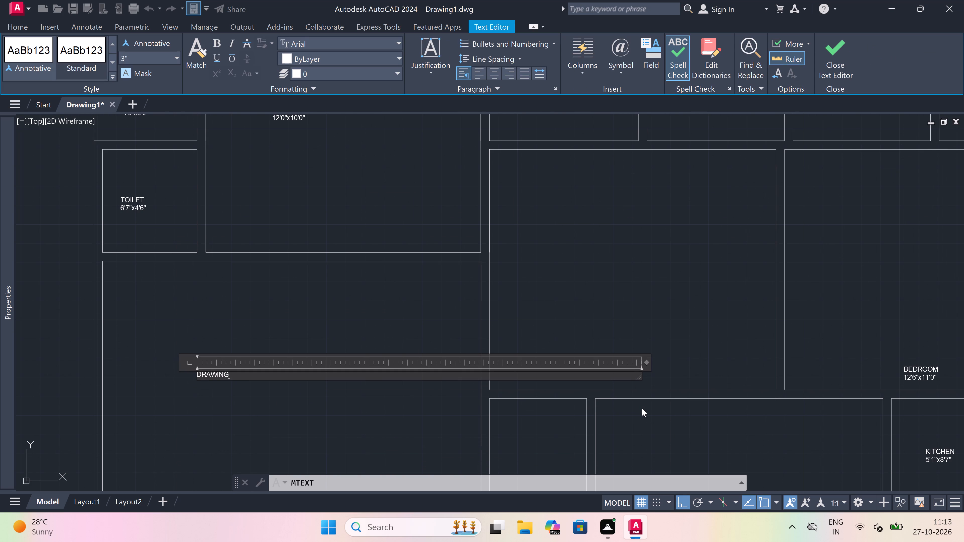
{"action": "key", "text": "space"}
{"action": "type", "text": "/"}
{"action": "key", "text": "space"}
{"action": "type", "text": "DINING"}
{"action": "key", "text": "Return"}
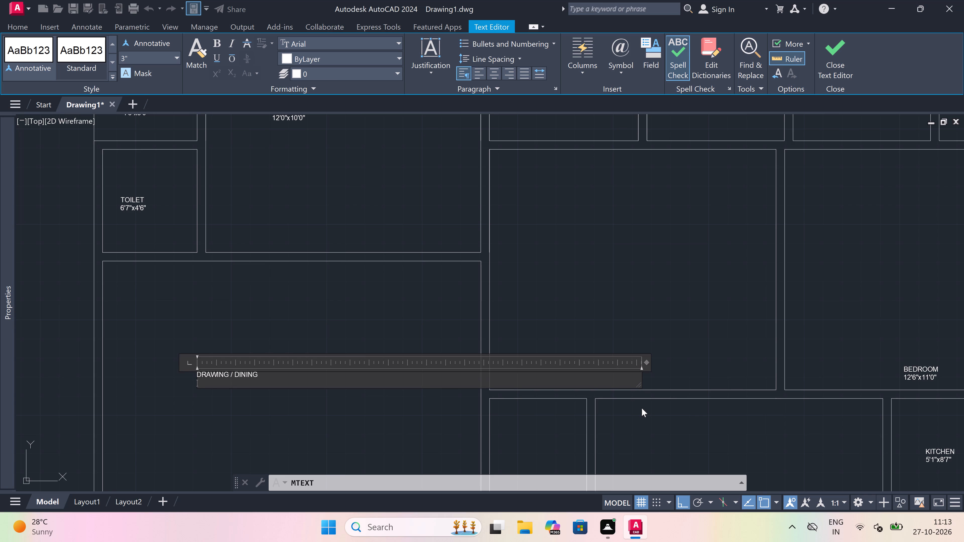
{"action": "type", "text": "13'5"}
{"action": "key", "text": "shift+quotedbl"}
{"action": "key", "text": "x"}
{"action": "key", "text": "1"}
{"action": "type", "text": "6'6"}
{"action": "key", "text": "shift+quotedbl"}
{"action": "left_click", "coordinate": [295, 396]}
Add multiline text reading BEDROOM with 12'6"x10'6" on a second line in the unlabelled room just west of the 12'6"x11'0" bedroom.
{"action": "key", "text": "space"}
{"action": "scroll", "coordinate": [296, 396], "scroll_direction": "down", "scroll_amount": 2}
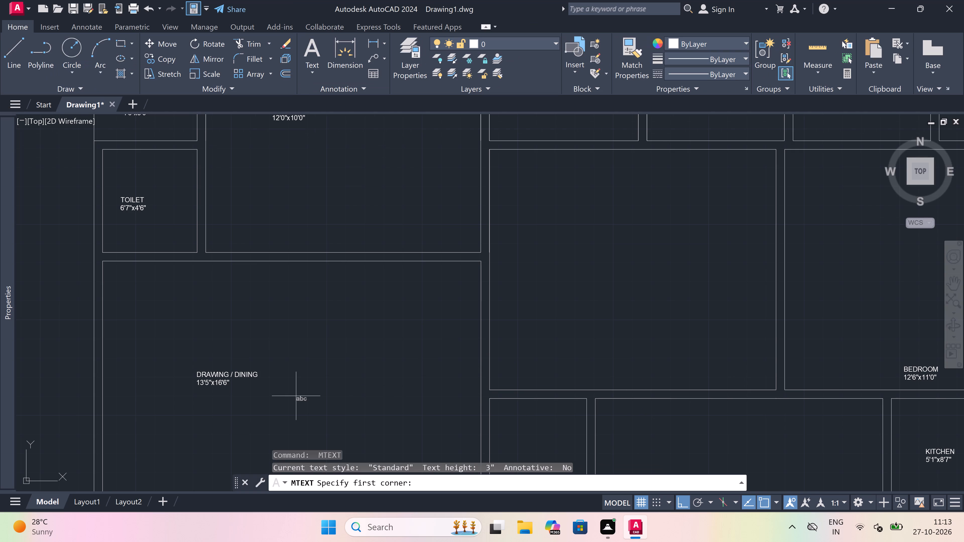
{"action": "scroll", "coordinate": [296, 396], "scroll_direction": "down", "scroll_amount": 2}
{"action": "scroll", "coordinate": [358, 367], "scroll_direction": "up", "scroll_amount": 3}
{"action": "scroll", "coordinate": [358, 367], "scroll_direction": "down", "scroll_amount": 3}
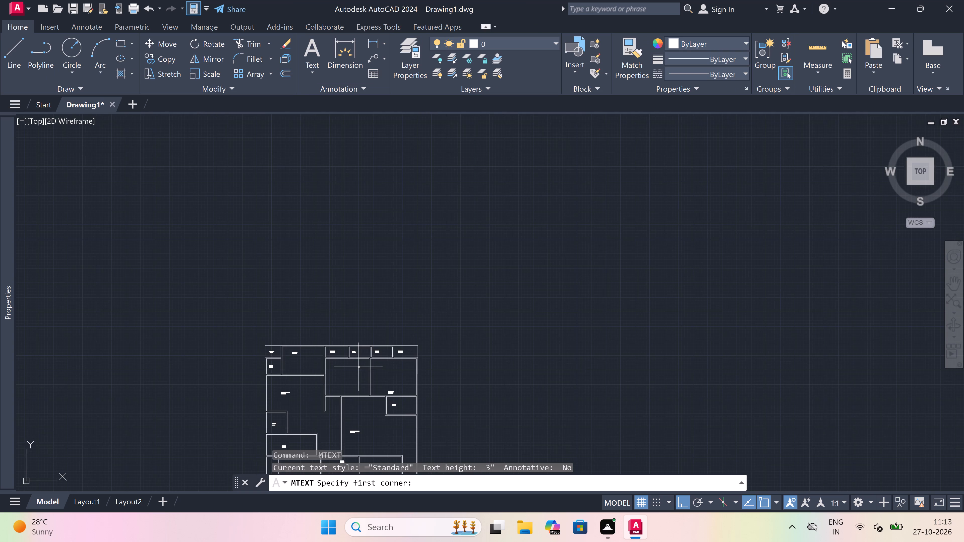
{"action": "scroll", "coordinate": [359, 381], "scroll_direction": "up", "scroll_amount": 4}
{"action": "scroll", "coordinate": [359, 381], "scroll_direction": "down", "scroll_amount": 3}
{"action": "scroll", "coordinate": [356, 390], "scroll_direction": "up", "scroll_amount": 3}
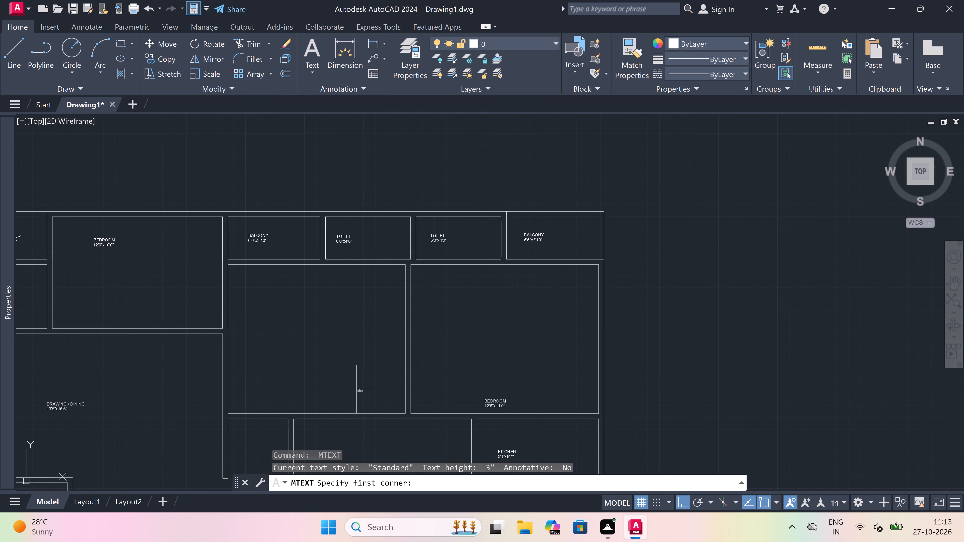
{"action": "scroll", "coordinate": [294, 395], "scroll_direction": "up", "scroll_amount": 1}
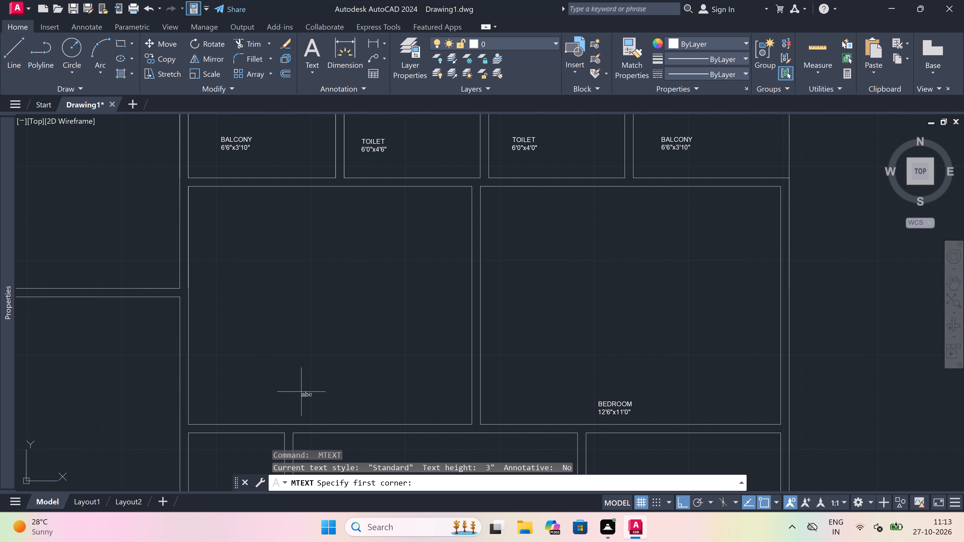
{"action": "left_click_drag", "start_coordinate": [307, 402], "coordinate": [348, 402]}
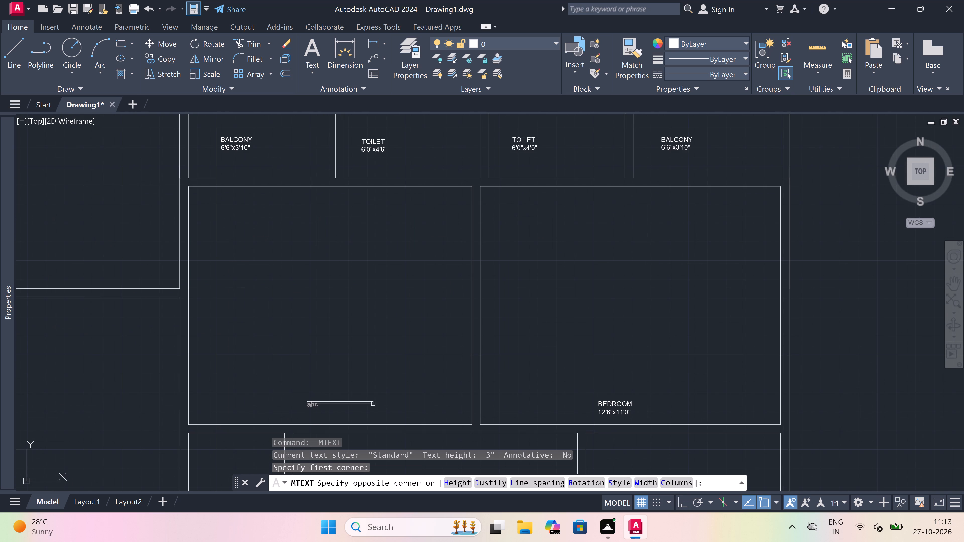
{"action": "left_click", "coordinate": [645, 424]}
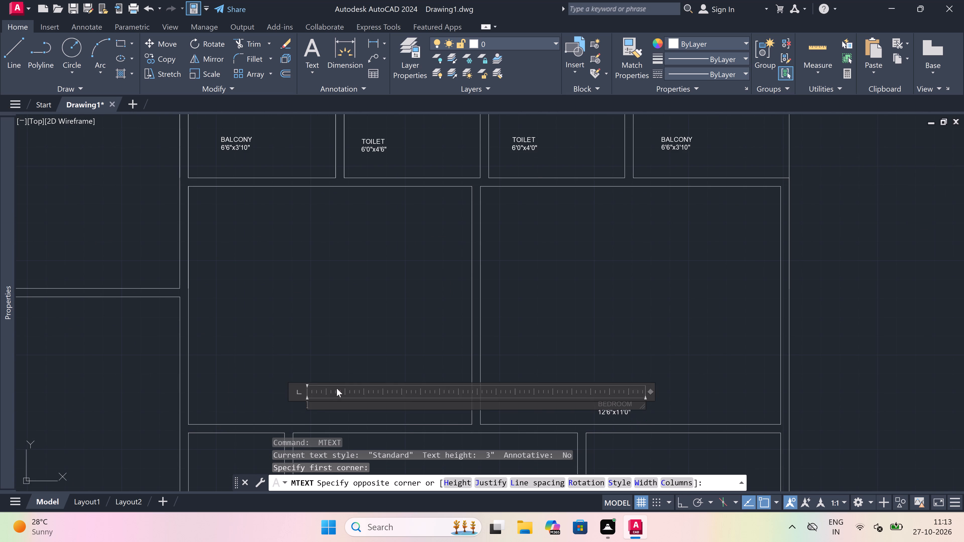
{"action": "scroll", "coordinate": [336, 388], "scroll_direction": "down", "scroll_amount": 1}
{"action": "scroll", "coordinate": [328, 401], "scroll_direction": "up", "scroll_amount": 3}
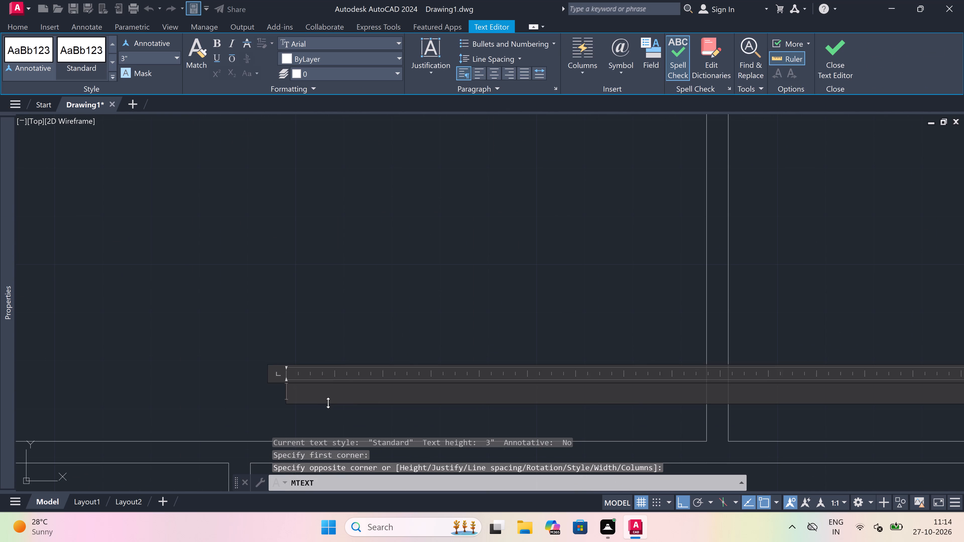
{"action": "type", "text": "BEDROOM"}
{"action": "key", "text": "Return"}
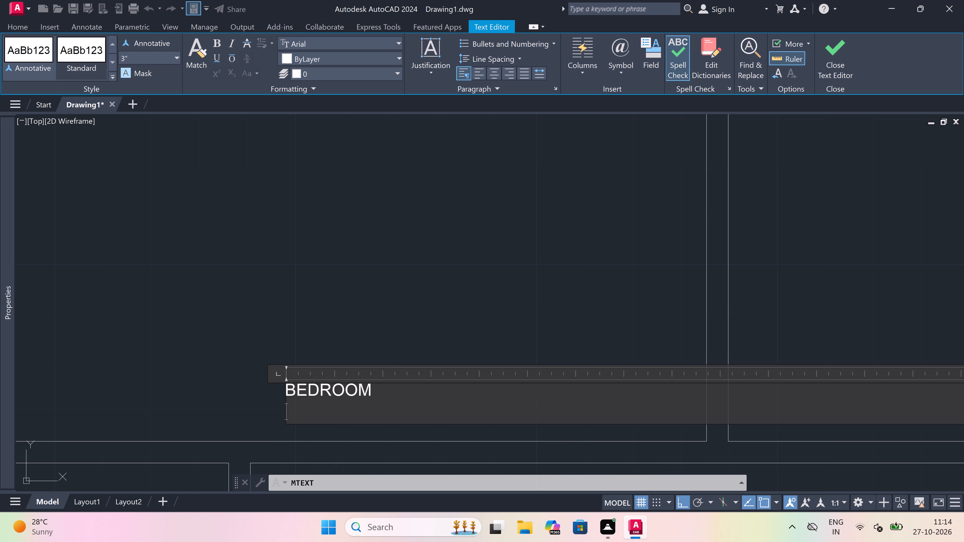
{"action": "type", "text": "12'6"}
{"action": "type", "text": "\"x"}
{"action": "type", "text": "10'6"}
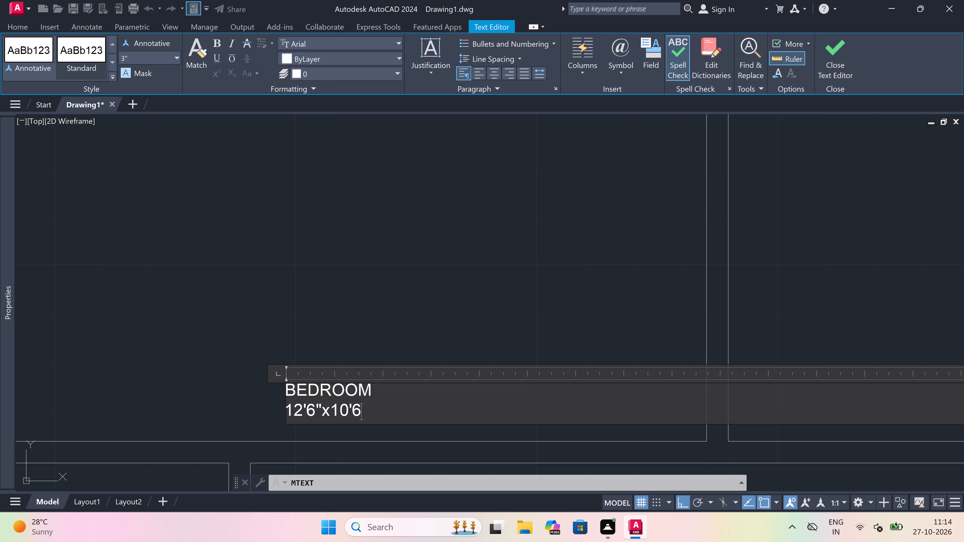
{"action": "key", "text": "shift+quotedbl"}
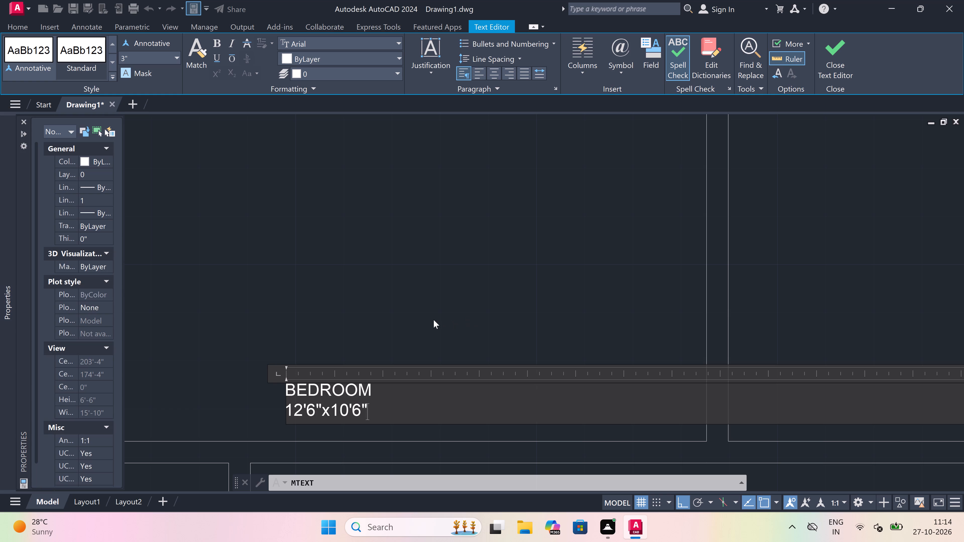
{"action": "left_click_drag", "start_coordinate": [432, 320], "coordinate": [419, 320]}
Add multiline text reading BALCONY with 6'6"x3'10" on a second line below the south wall, west of the projecting central room.
{"action": "scroll", "coordinate": [381, 302], "scroll_direction": "down", "scroll_amount": 7}
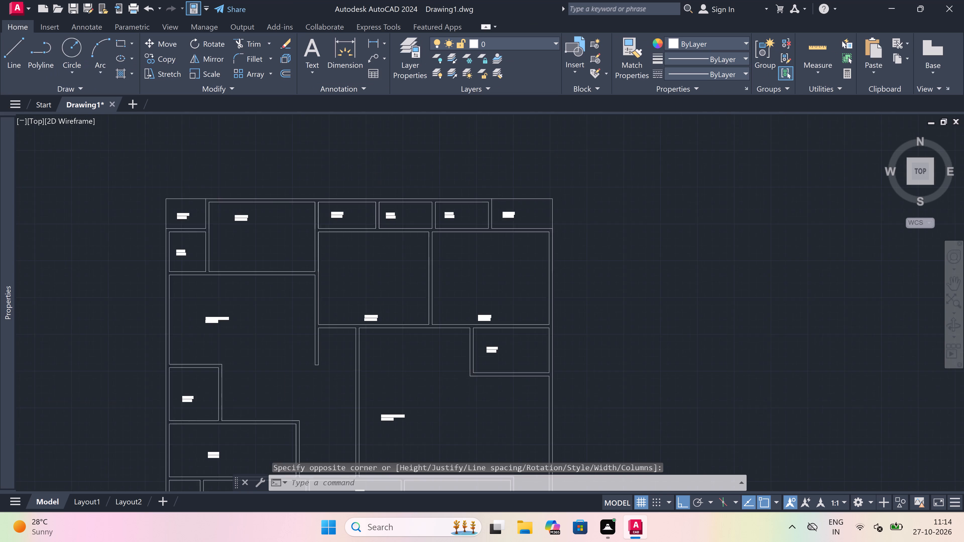
{"action": "key", "text": "space"}
{"action": "scroll", "coordinate": [363, 331], "scroll_direction": "up", "scroll_amount": 1}
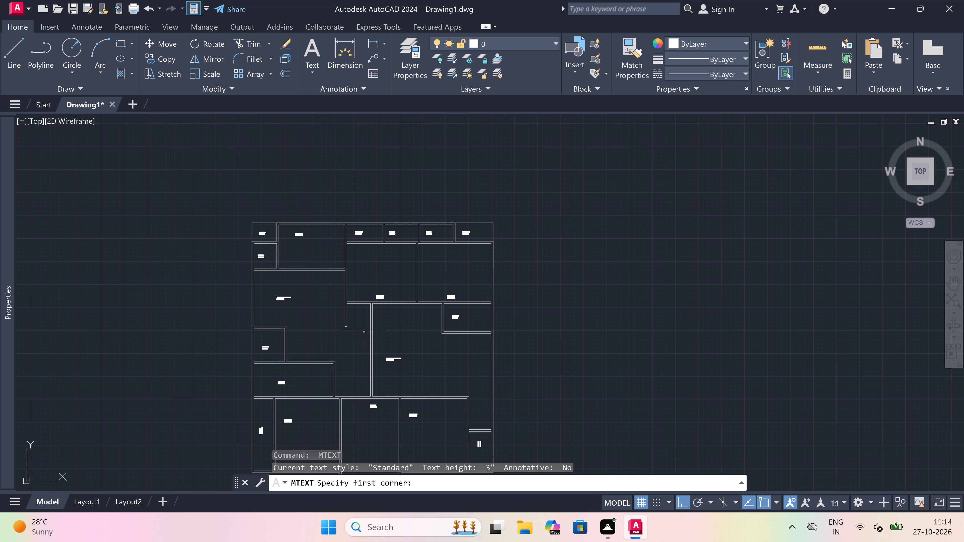
{"action": "scroll", "coordinate": [416, 317], "scroll_direction": "down", "scroll_amount": 4}
{"action": "scroll", "coordinate": [398, 346], "scroll_direction": "up", "scroll_amount": 9}
{"action": "scroll", "coordinate": [394, 338], "scroll_direction": "down", "scroll_amount": 3}
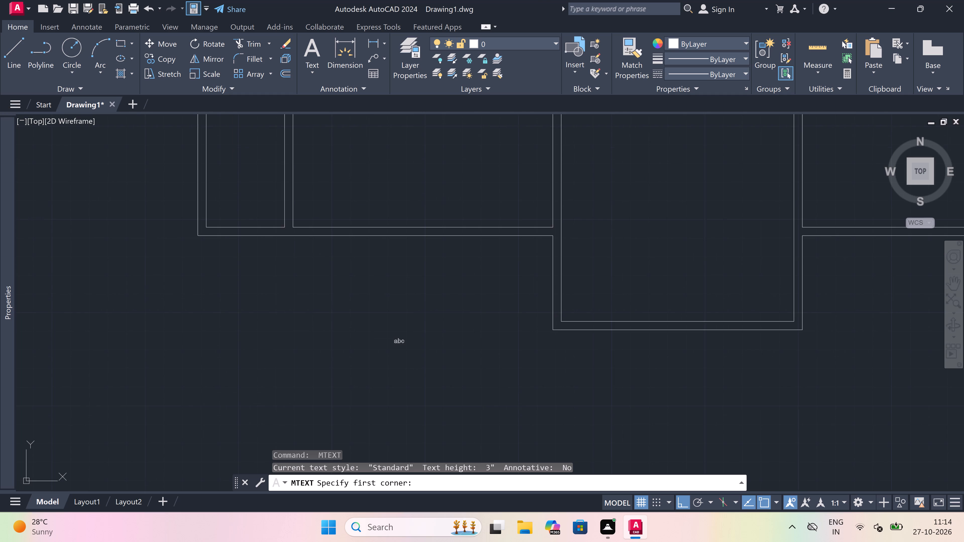
{"action": "scroll", "coordinate": [373, 307], "scroll_direction": "up", "scroll_amount": 3}
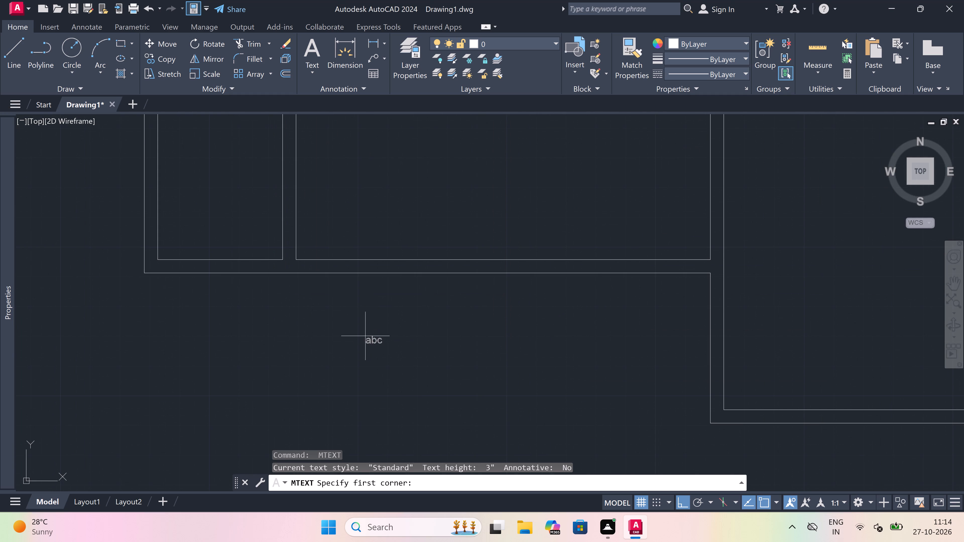
{"action": "left_click_drag", "start_coordinate": [352, 338], "coordinate": [355, 339]}
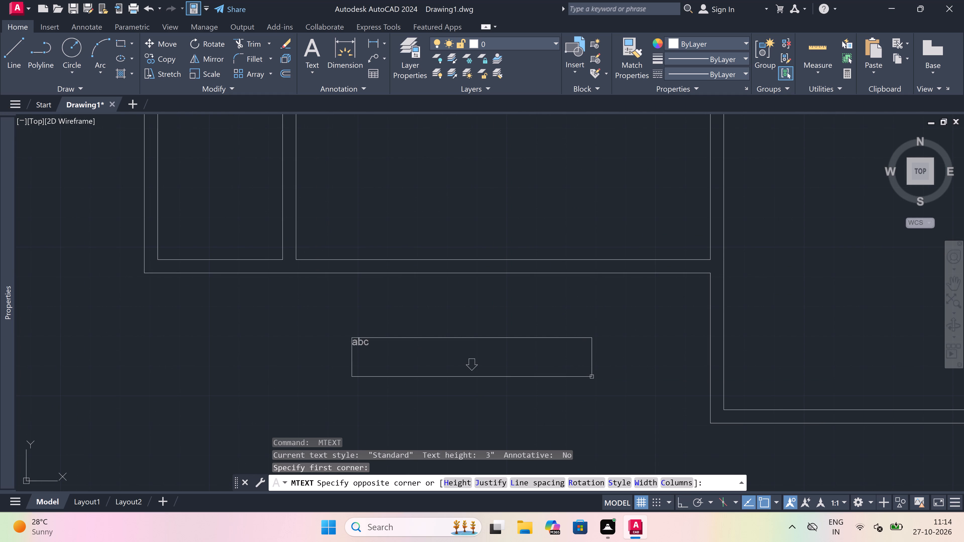
{"action": "left_click", "coordinate": [691, 376]}
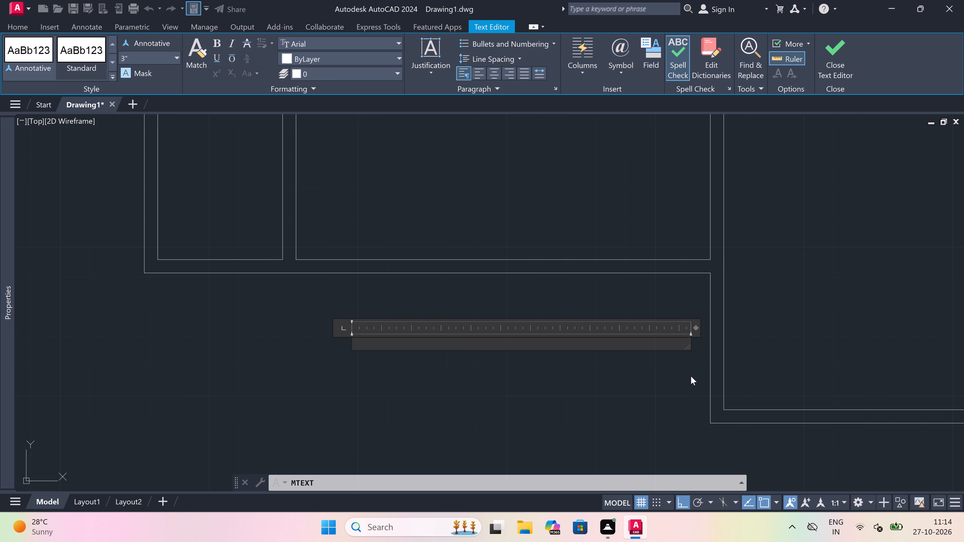
{"action": "type", "text": "BAL"}
{"action": "type", "text": "CONY"}
{"action": "key", "text": "Return"}
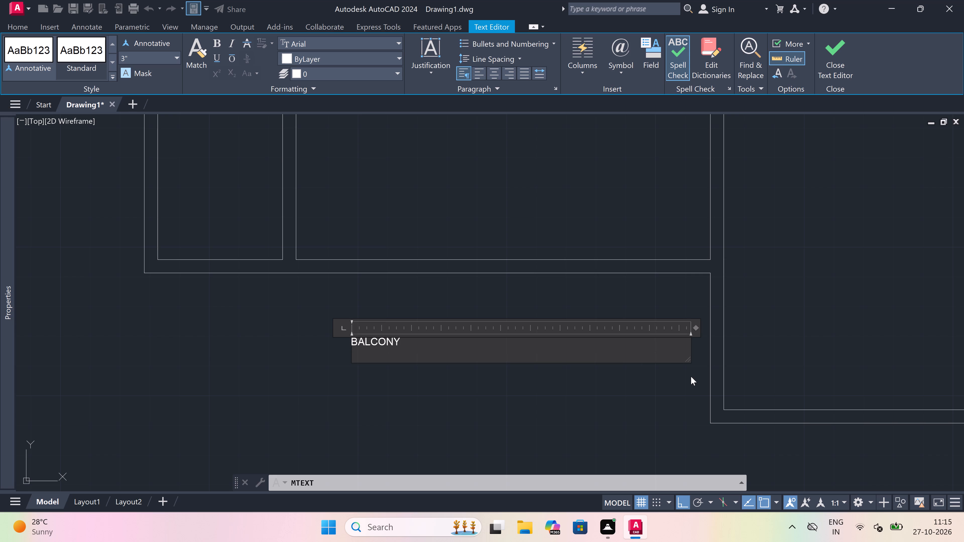
{"action": "key", "text": "6"}
{"action": "type", "text": "'6"}
{"action": "type", "text": "\"x"}
{"action": "type", "text": "3'10"}
{"action": "key", "text": "shift+quotedbl"}
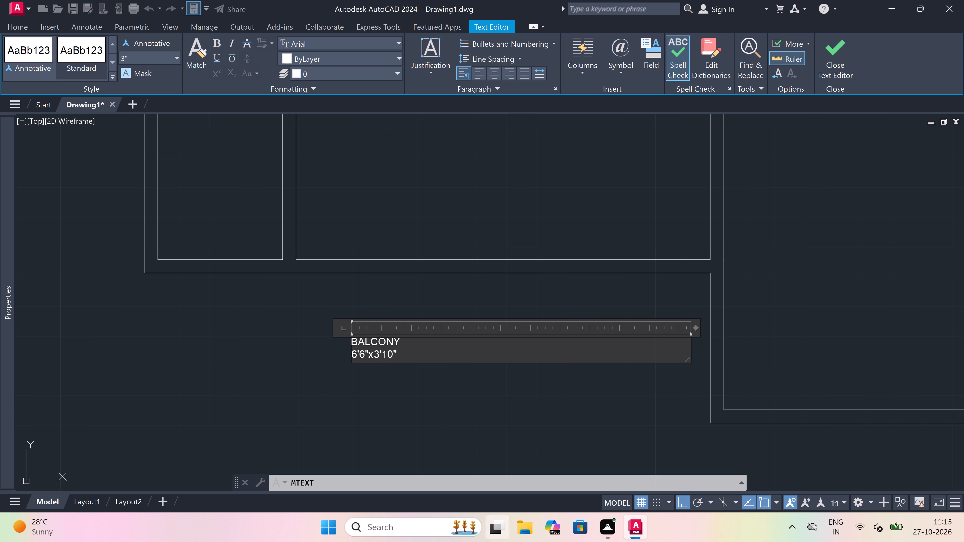
{"action": "left_click", "coordinate": [476, 377]}
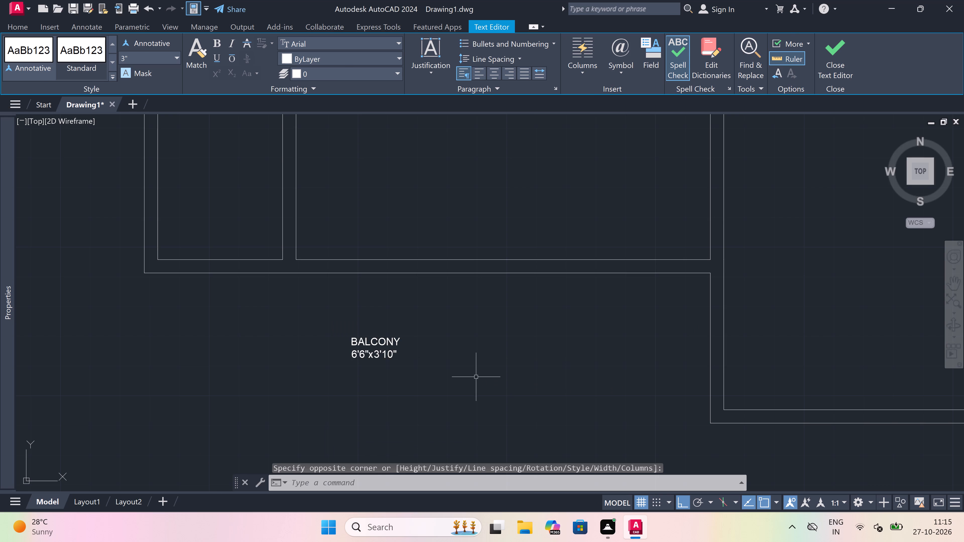
Copy the new 6'6"x3'10" BALCONY label horizontally east to below the south wall on the other side of the projecting central room.
{"action": "scroll", "coordinate": [377, 360], "scroll_direction": "down", "scroll_amount": 4}
{"action": "scroll", "coordinate": [377, 360], "scroll_direction": "up", "scroll_amount": 4}
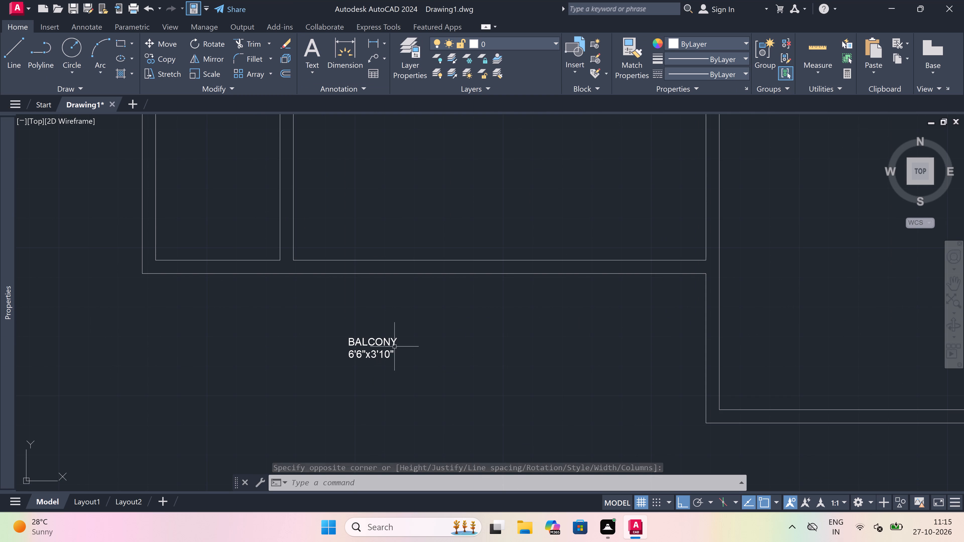
{"action": "left_click_drag", "start_coordinate": [452, 303], "coordinate": [445, 308]}
{"action": "left_click", "coordinate": [309, 382]}
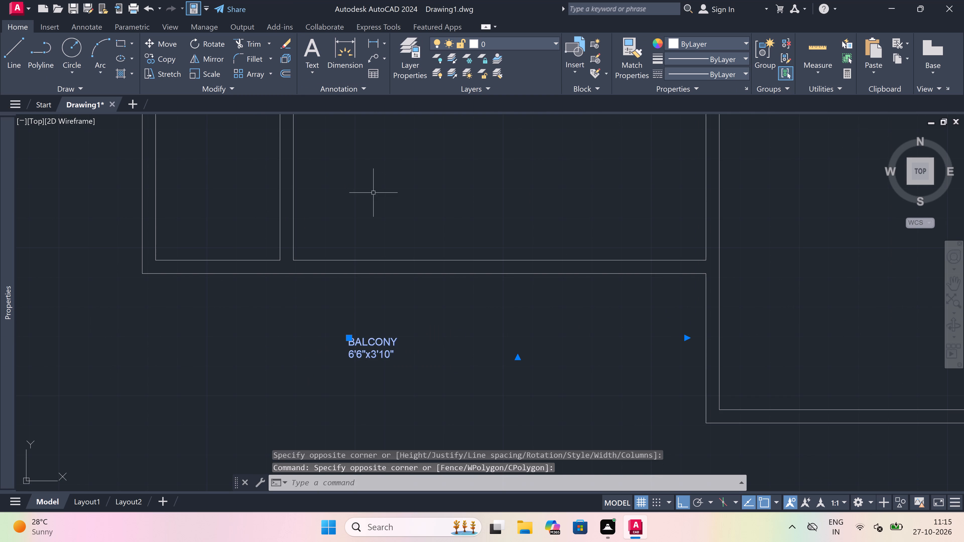
{"action": "left_click", "coordinate": [169, 59]}
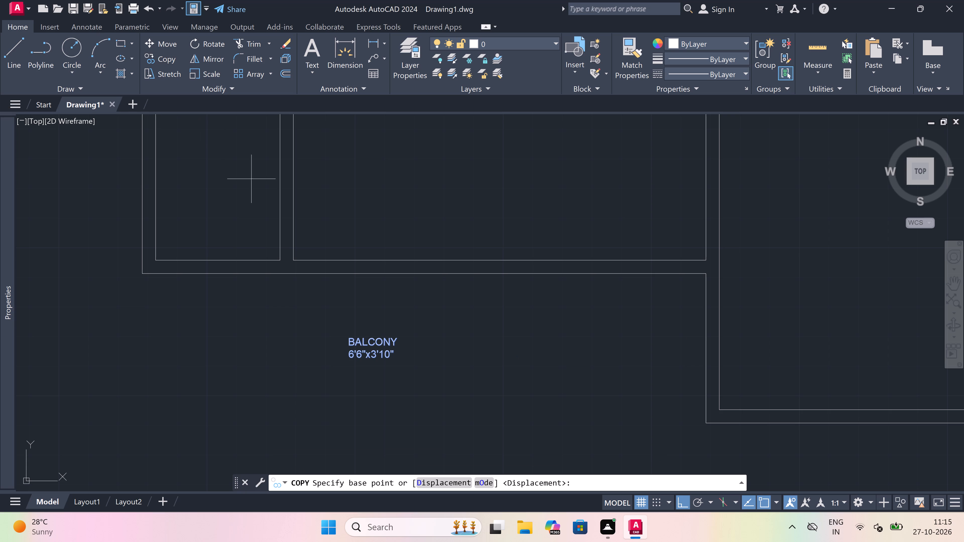
{"action": "left_click", "coordinate": [363, 342]}
{"action": "scroll", "coordinate": [237, 324], "scroll_direction": "down", "scroll_amount": 3}
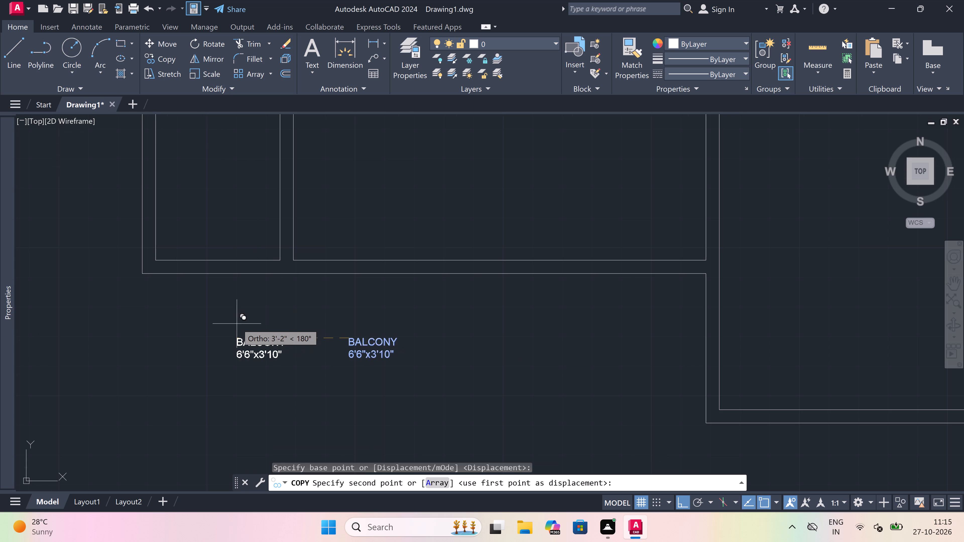
{"action": "scroll", "coordinate": [581, 322], "scroll_direction": "up", "scroll_amount": 2}
{"action": "scroll", "coordinate": [662, 317], "scroll_direction": "down", "scroll_amount": 4}
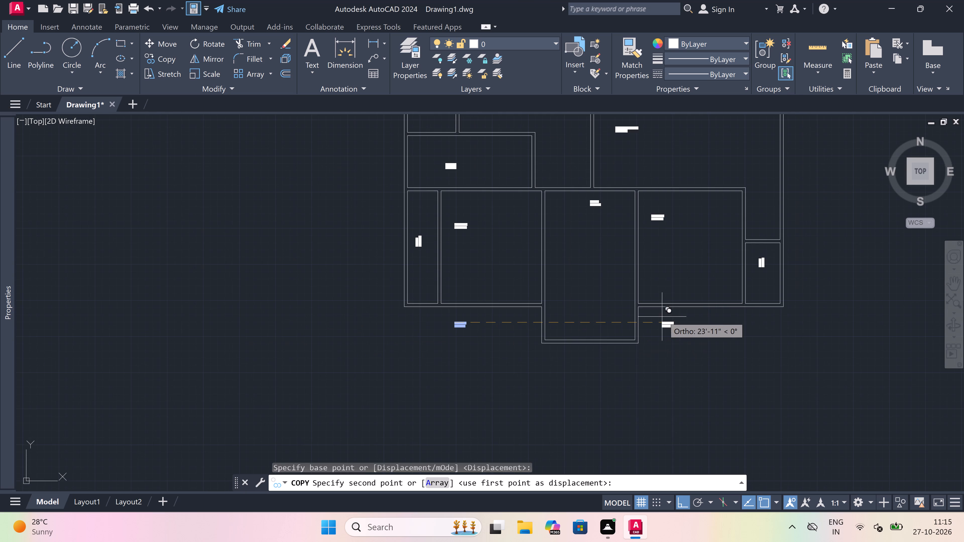
{"action": "scroll", "coordinate": [748, 317], "scroll_direction": "up", "scroll_amount": 3}
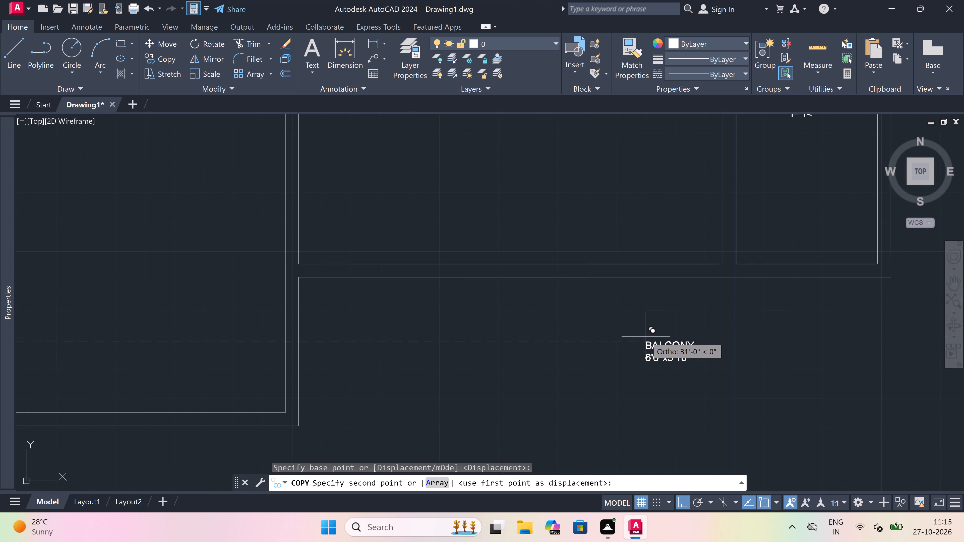
{"action": "left_click_drag", "start_coordinate": [619, 348], "coordinate": [581, 357]}
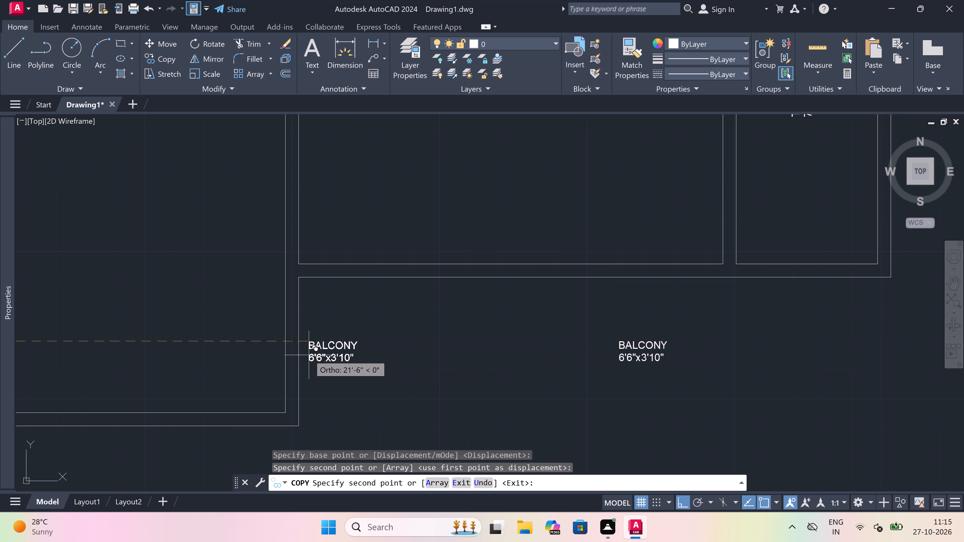
{"action": "key", "text": "Escape"}
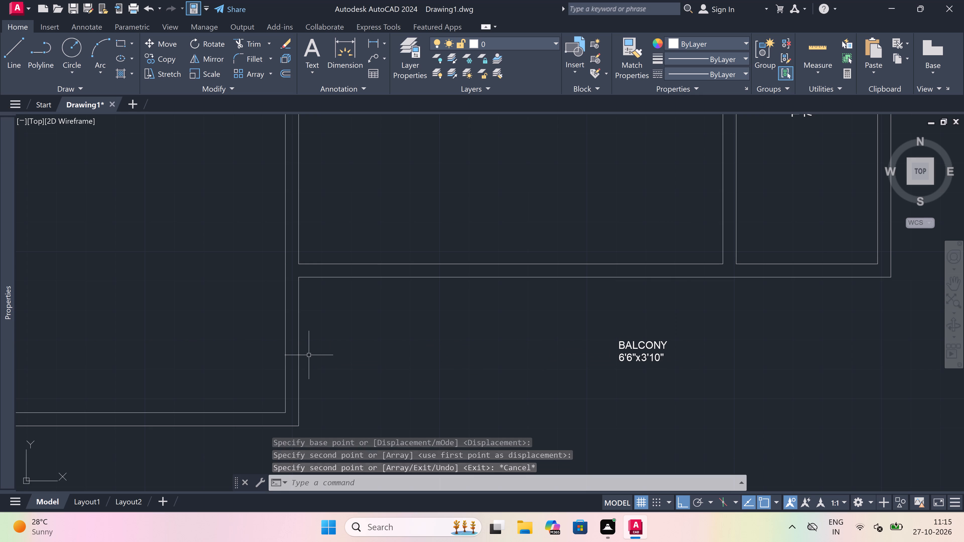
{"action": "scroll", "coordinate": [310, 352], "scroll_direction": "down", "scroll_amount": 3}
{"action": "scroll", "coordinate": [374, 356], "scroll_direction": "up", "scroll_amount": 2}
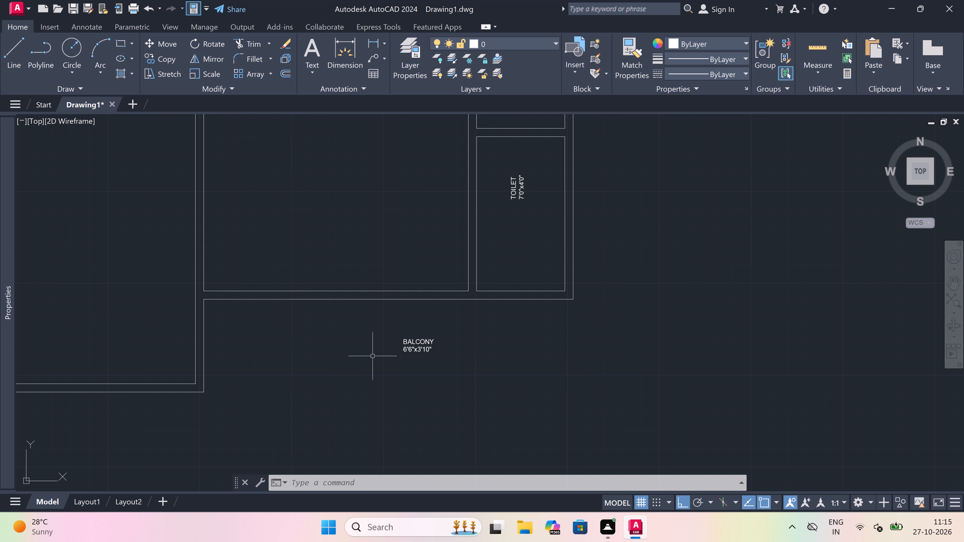
Draw the inner outline around the east BALCONY label: 3'10" south from the house wall, 6'6" west, and back north to the wall.
{"action": "type", "text": "l"}
{"action": "key", "text": "space"}
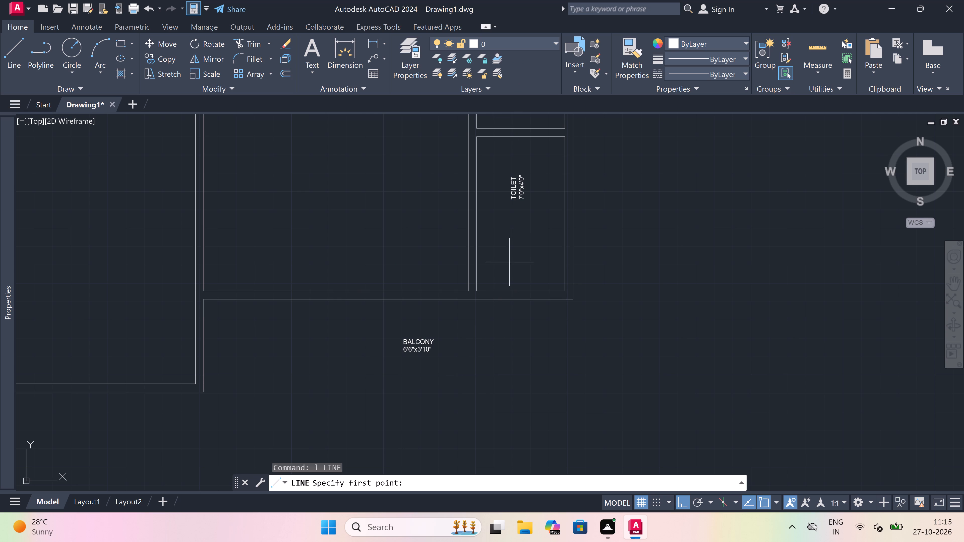
{"action": "left_click_drag", "start_coordinate": [503, 299], "coordinate": [503, 309]}
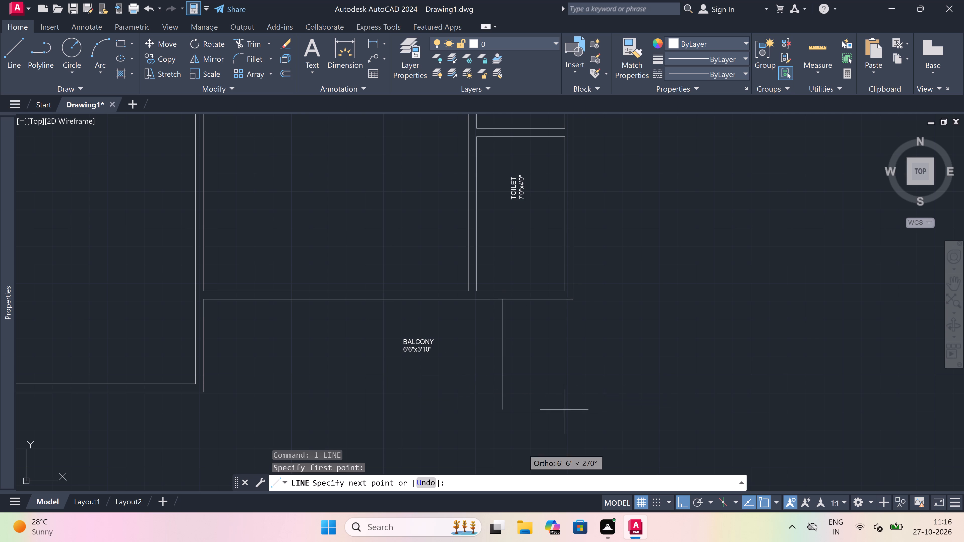
{"action": "type", "text": "3'10"}
{"action": "type", "text": "\""}
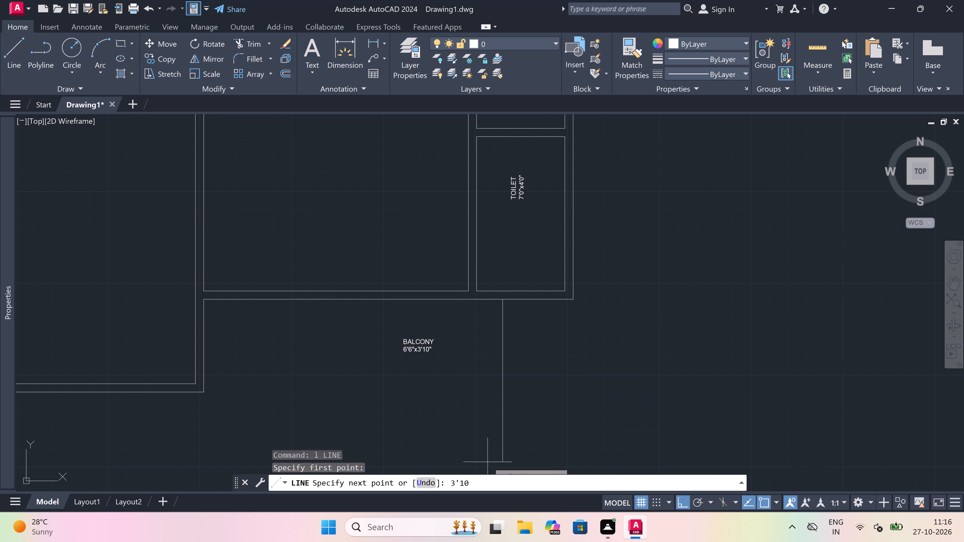
{"action": "key", "text": "space"}
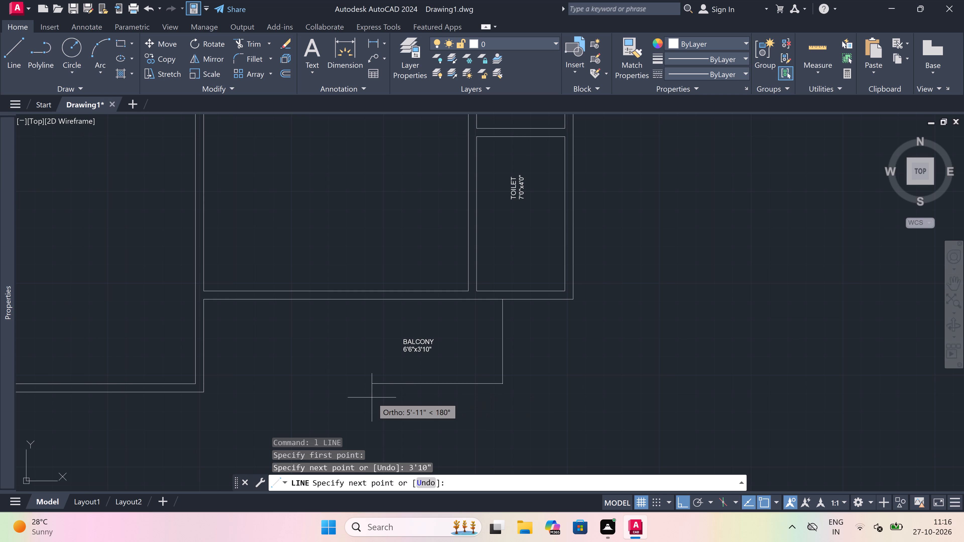
{"action": "type", "text": "6'6"}
{"action": "type", "text": "\""}
{"action": "key", "text": "space"}
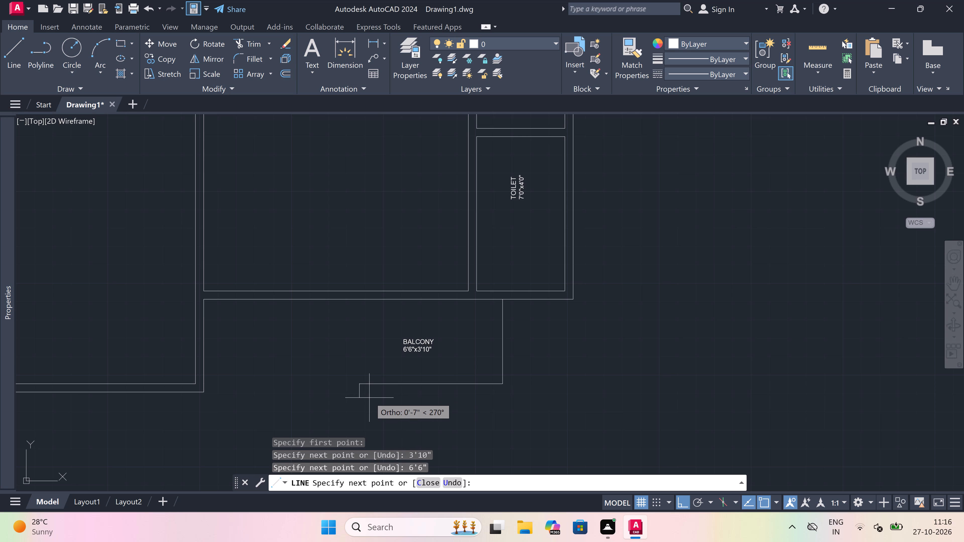
{"action": "left_click", "coordinate": [356, 302]}
Continue the line 2" west along the house wall, south to the inner corner's level, and 2" further south for the balcony's outer west side.
{"action": "scroll", "coordinate": [357, 302], "scroll_direction": "up", "scroll_amount": 3}
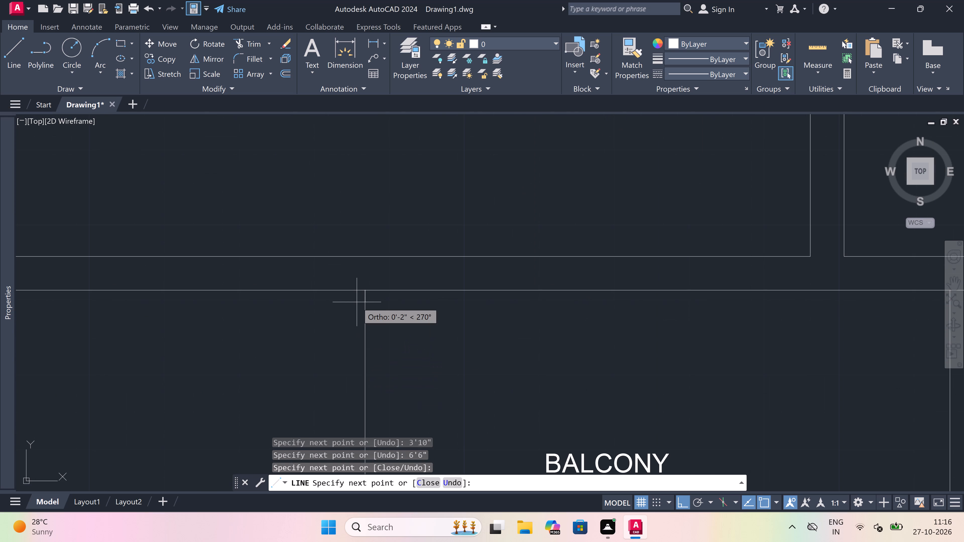
{"action": "key", "text": "2"}
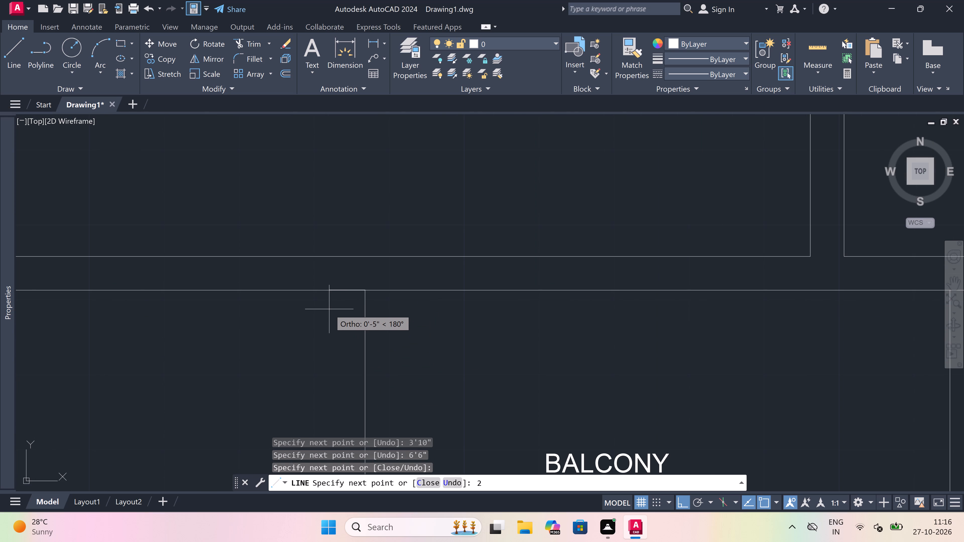
{"action": "type", "text": "\""}
{"action": "key", "text": "space"}
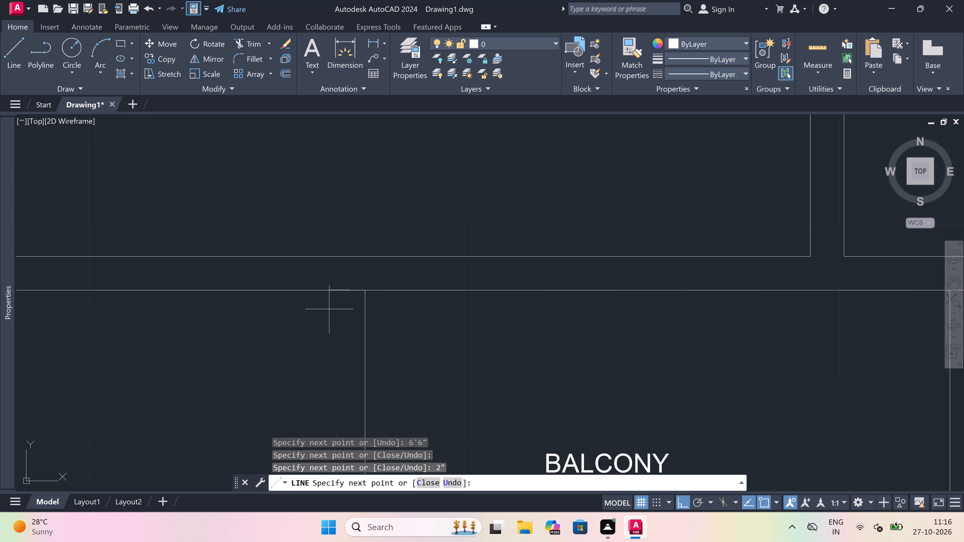
{"action": "scroll", "coordinate": [350, 356], "scroll_direction": "down", "scroll_amount": 7}
{"action": "scroll", "coordinate": [344, 378], "scroll_direction": "up", "scroll_amount": 3}
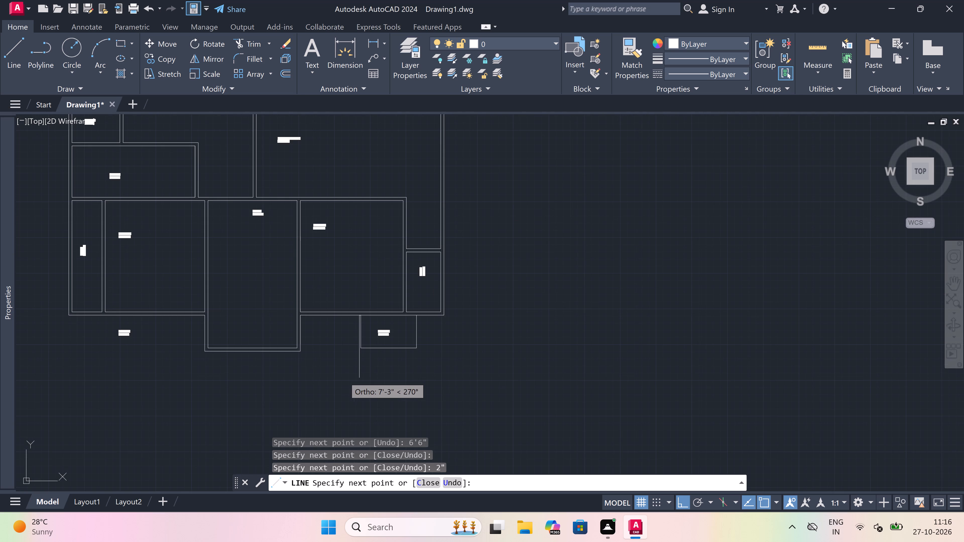
{"action": "scroll", "coordinate": [348, 350], "scroll_direction": "up", "scroll_amount": 3}
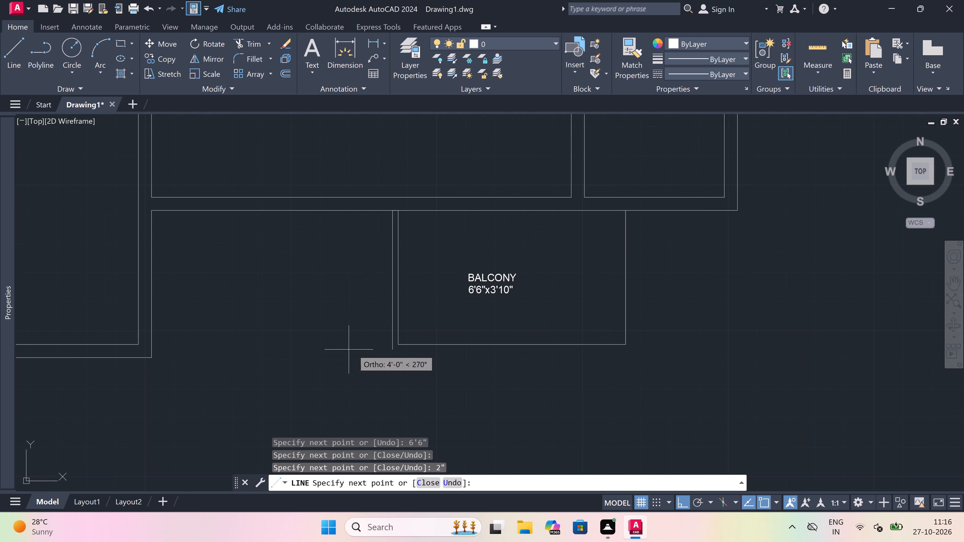
{"action": "scroll", "coordinate": [378, 348], "scroll_direction": "up", "scroll_amount": 2}
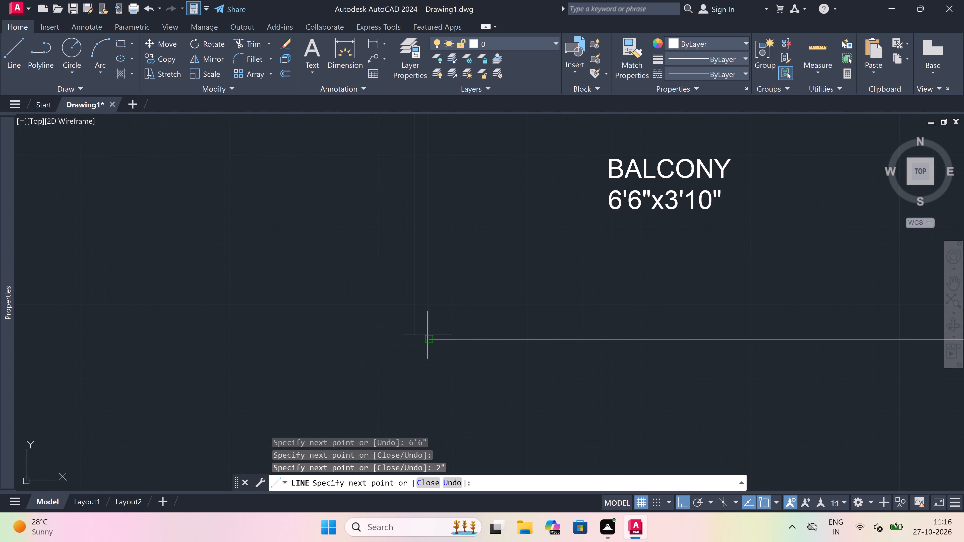
{"action": "scroll", "coordinate": [427, 335], "scroll_direction": "up", "scroll_amount": 3}
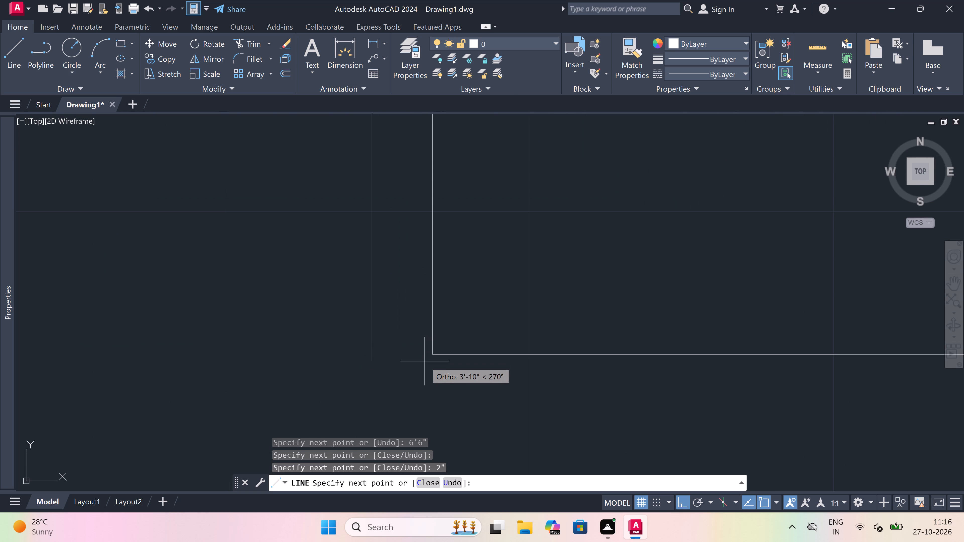
{"action": "left_click", "coordinate": [370, 355]}
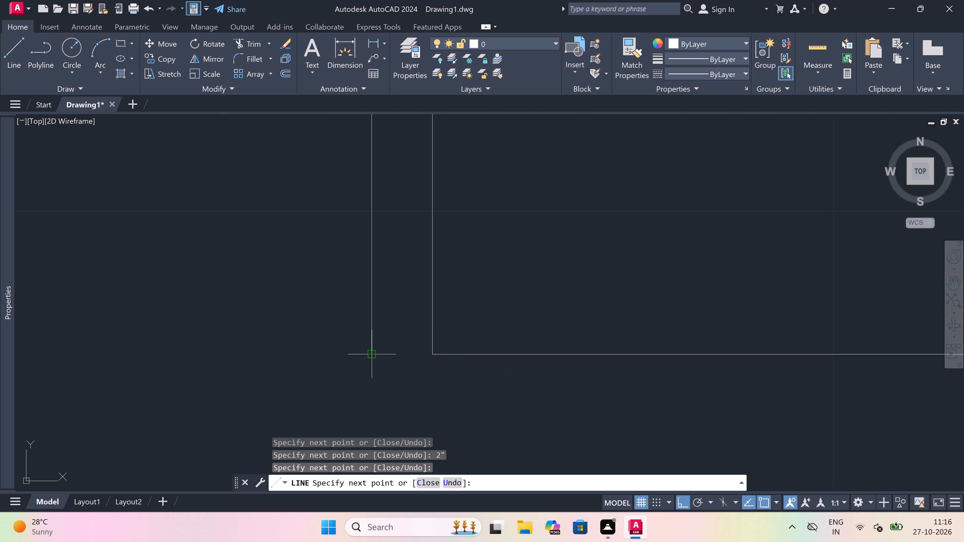
{"action": "scroll", "coordinate": [370, 355], "scroll_direction": "down", "scroll_amount": 4}
{"action": "key", "text": "2"}
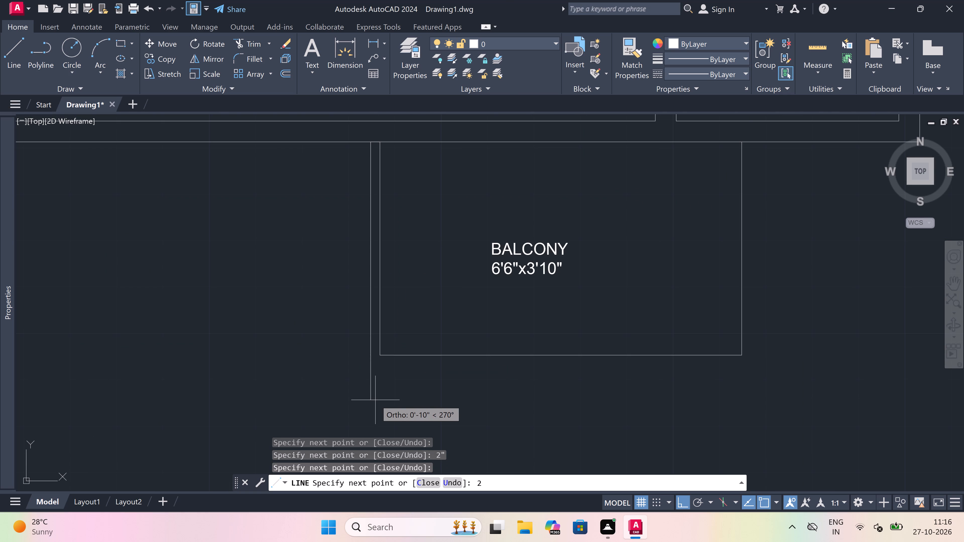
{"action": "key", "text": "shift+quotedbl"}
{"action": "key", "text": "space"}
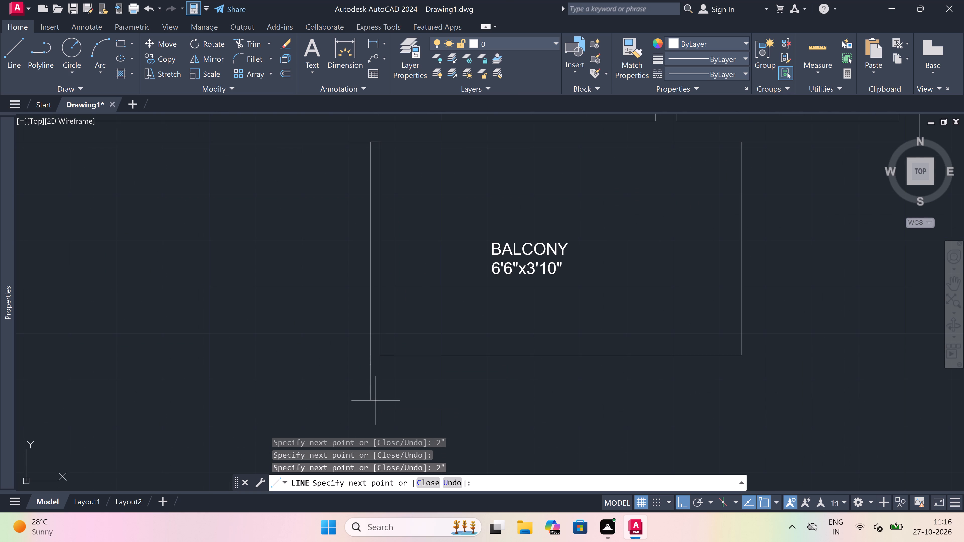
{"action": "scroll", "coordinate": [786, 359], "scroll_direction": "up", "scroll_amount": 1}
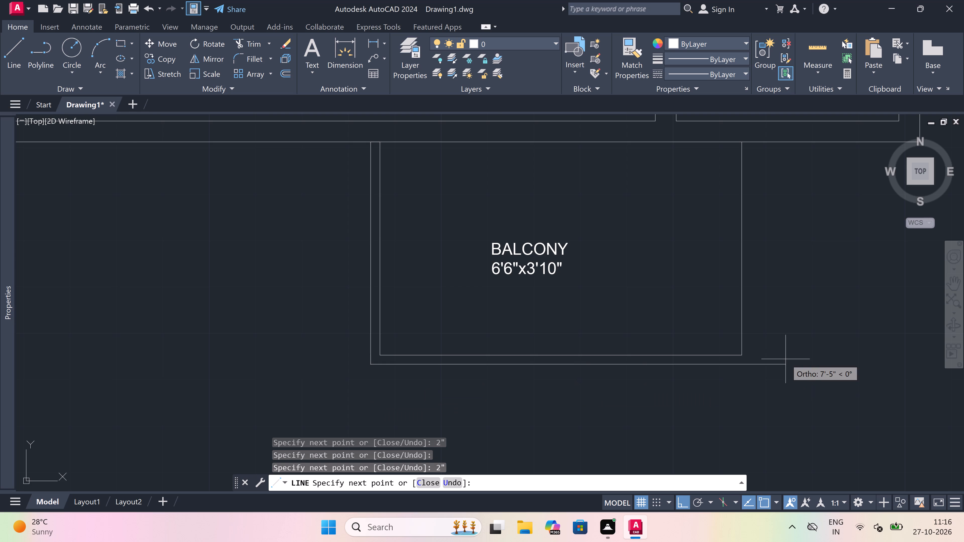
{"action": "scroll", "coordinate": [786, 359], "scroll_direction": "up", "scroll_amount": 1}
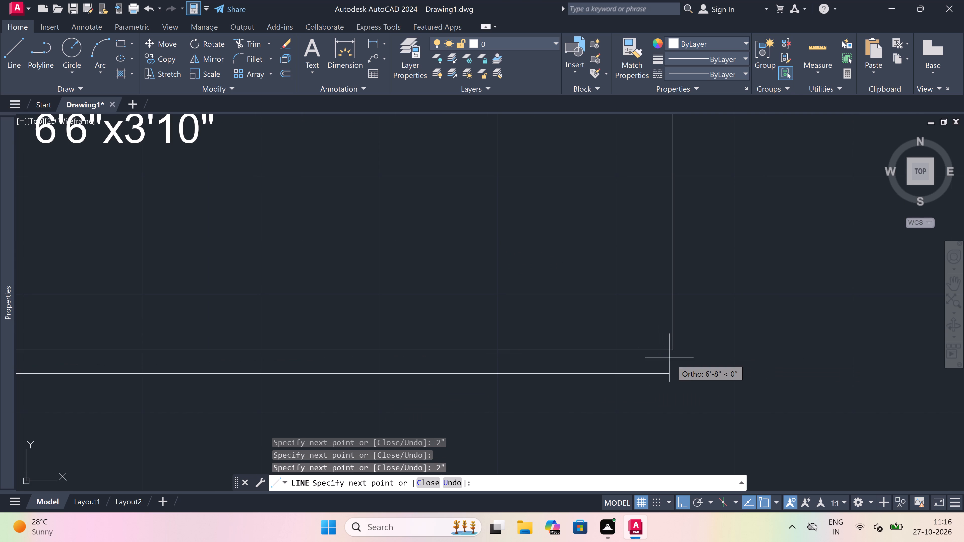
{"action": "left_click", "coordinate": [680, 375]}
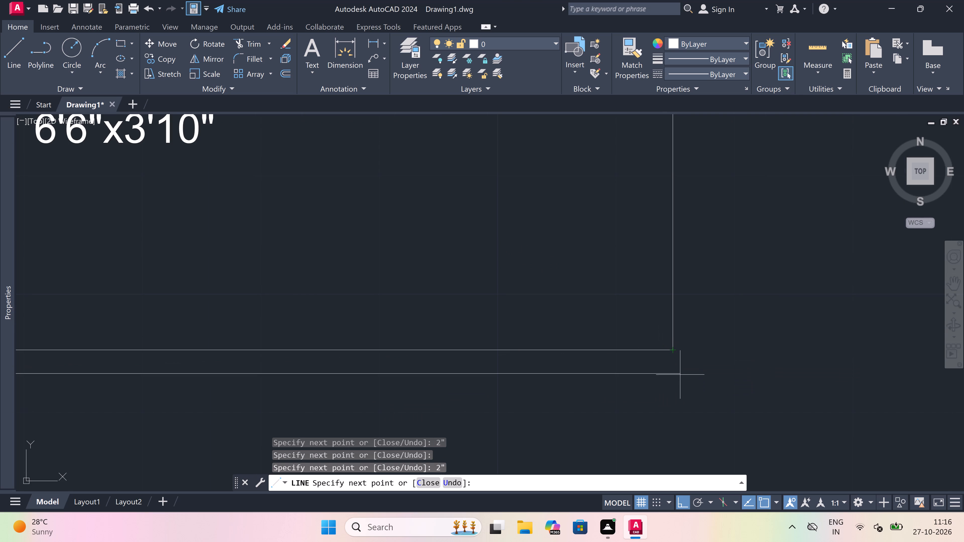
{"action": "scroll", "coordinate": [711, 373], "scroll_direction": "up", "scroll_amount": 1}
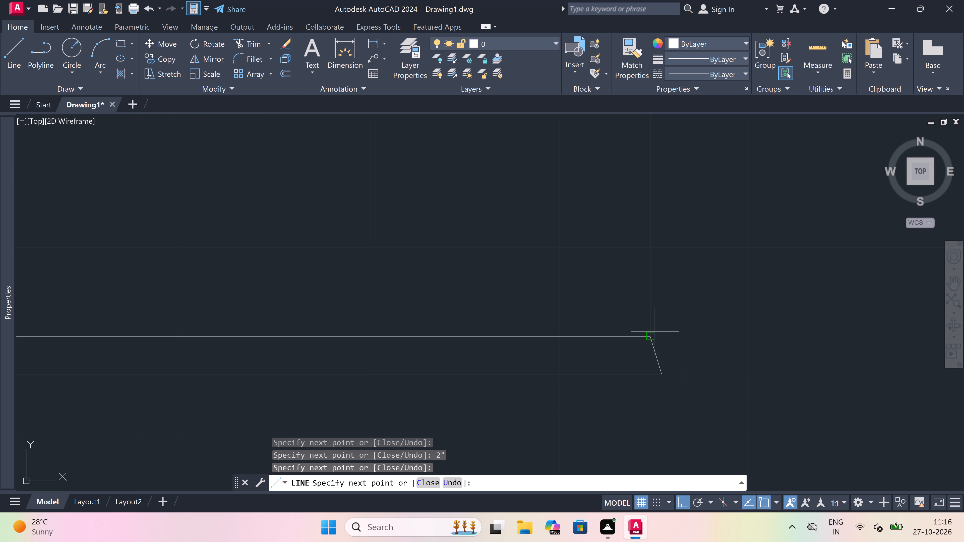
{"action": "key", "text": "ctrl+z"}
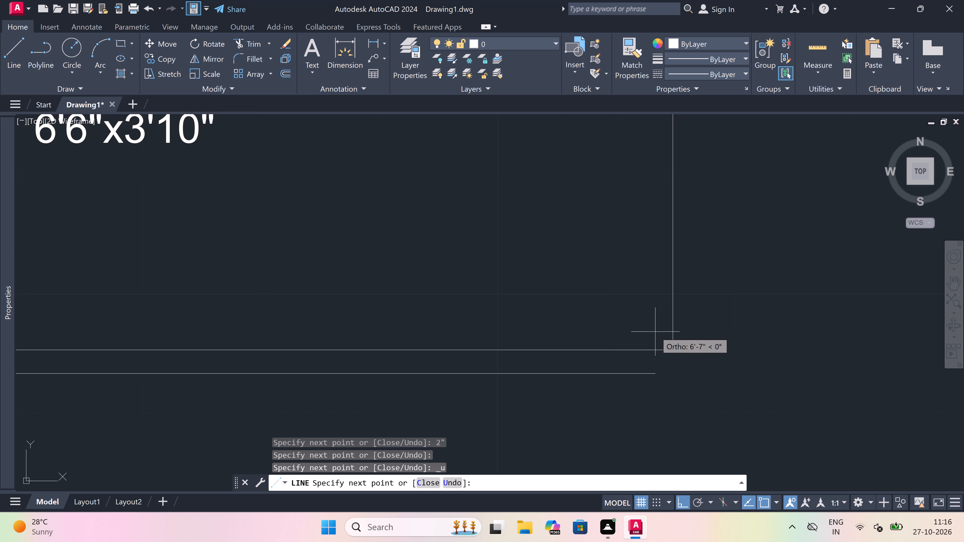
Finish the outer outline east to the inner southeast corner's alignment, 2" further east, and north to the house wall.
{"action": "scroll", "coordinate": [653, 331], "scroll_direction": "down", "scroll_amount": 2}
{"action": "scroll", "coordinate": [672, 343], "scroll_direction": "up", "scroll_amount": 3}
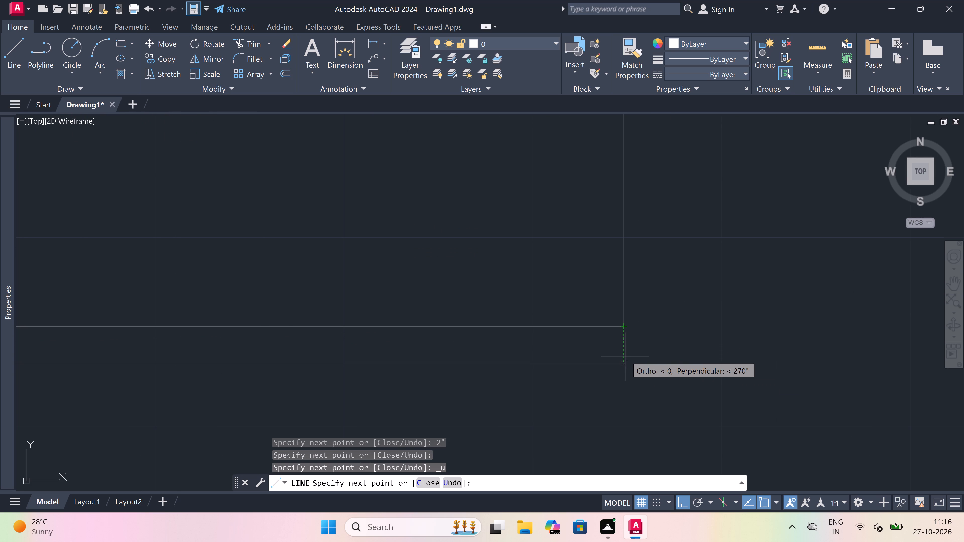
{"action": "left_click_drag", "start_coordinate": [625, 356], "coordinate": [627, 358]}
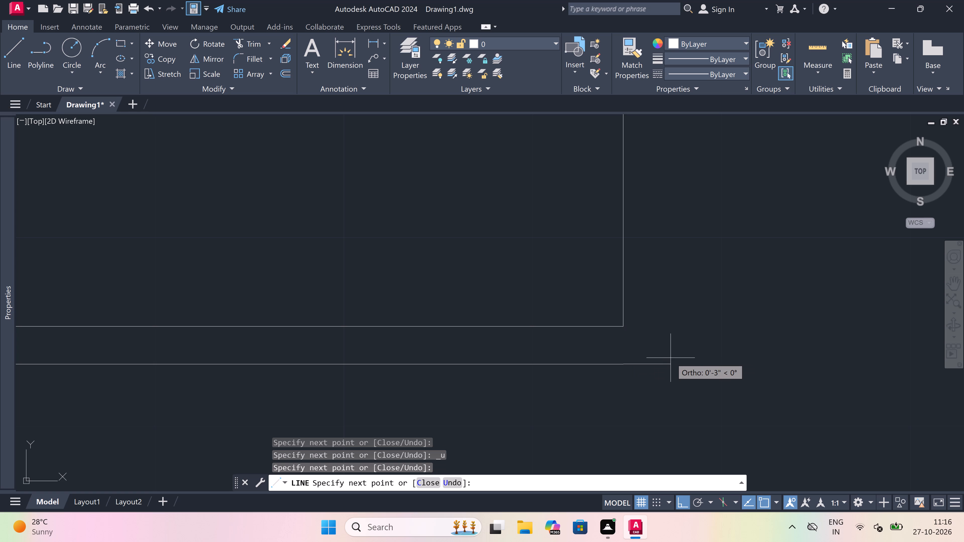
{"action": "key", "text": "4"}
{"action": "key", "text": "BackSpace"}
{"action": "key", "text": "2"}
{"action": "type", "text": "\""}
{"action": "key", "text": "space"}
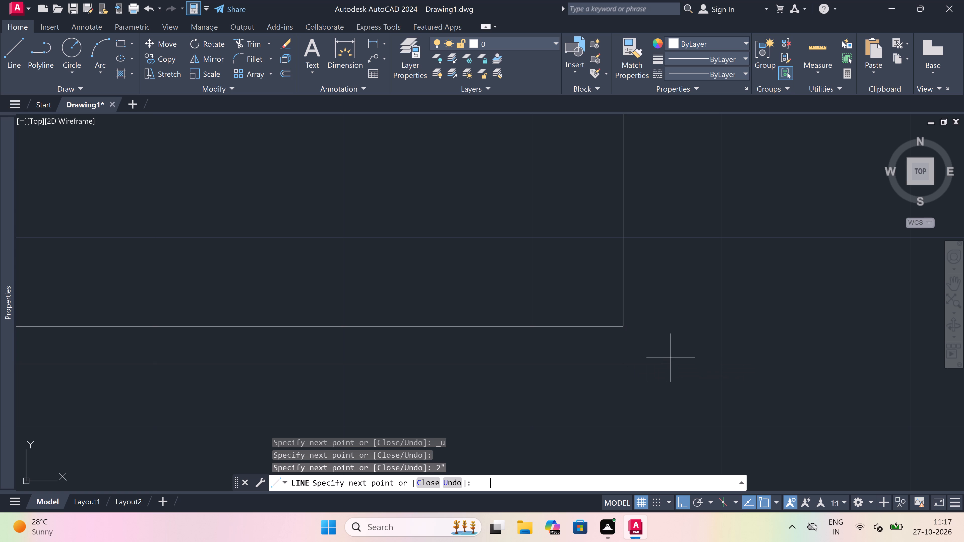
{"action": "scroll", "coordinate": [670, 358], "scroll_direction": "down", "scroll_amount": 5}
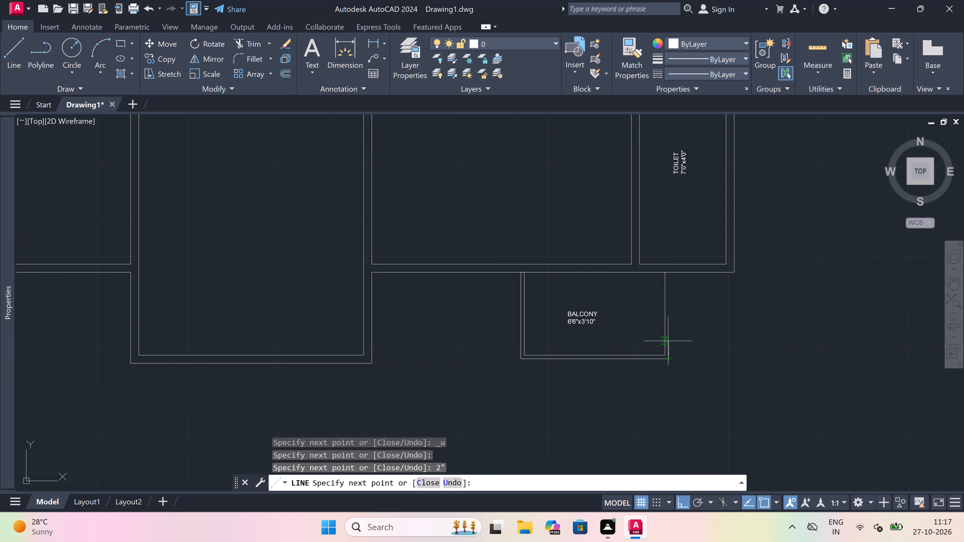
{"action": "scroll", "coordinate": [673, 268], "scroll_direction": "up", "scroll_amount": 4}
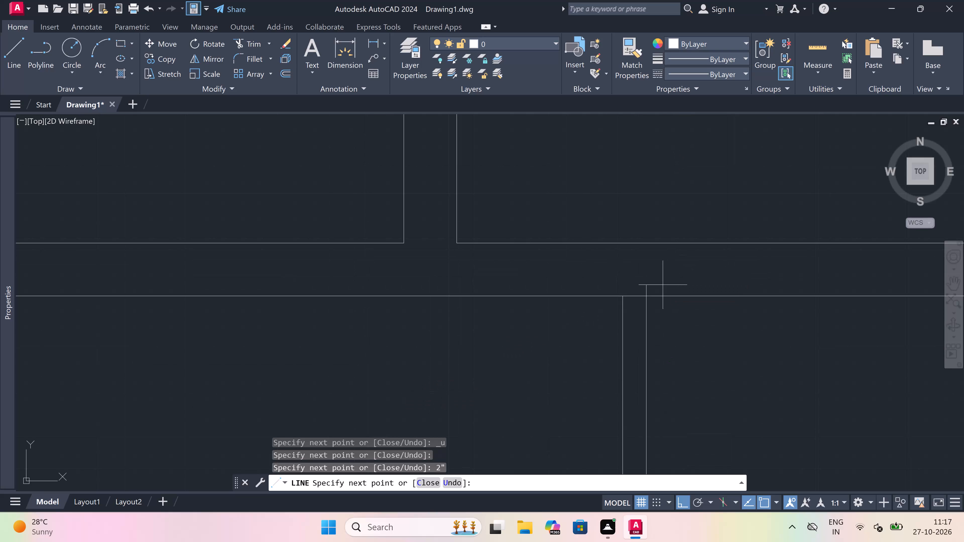
{"action": "left_click", "coordinate": [645, 296]}
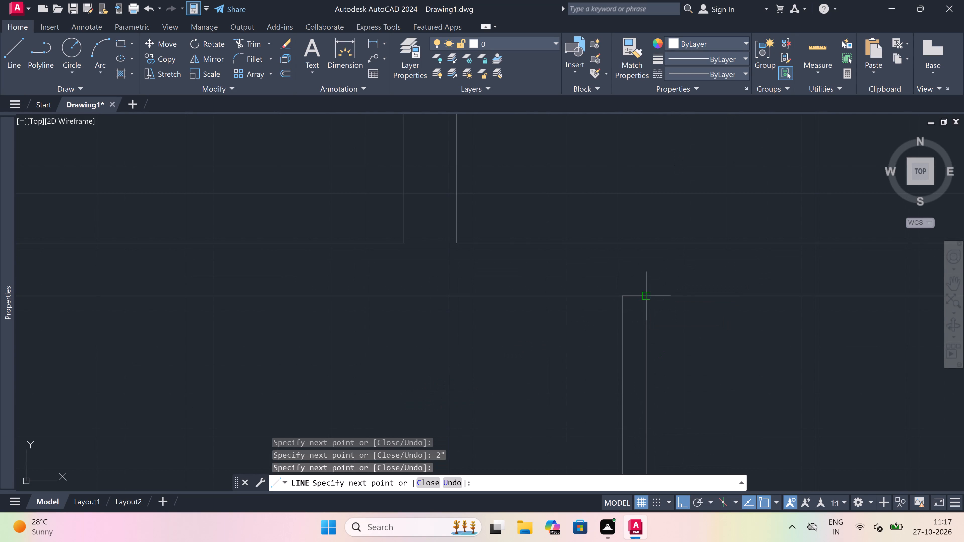
{"action": "key", "text": "Escape"}
Trim the house wall line between the double lines at both the east and west balcony wall junctions.
{"action": "type", "text": "tr"}
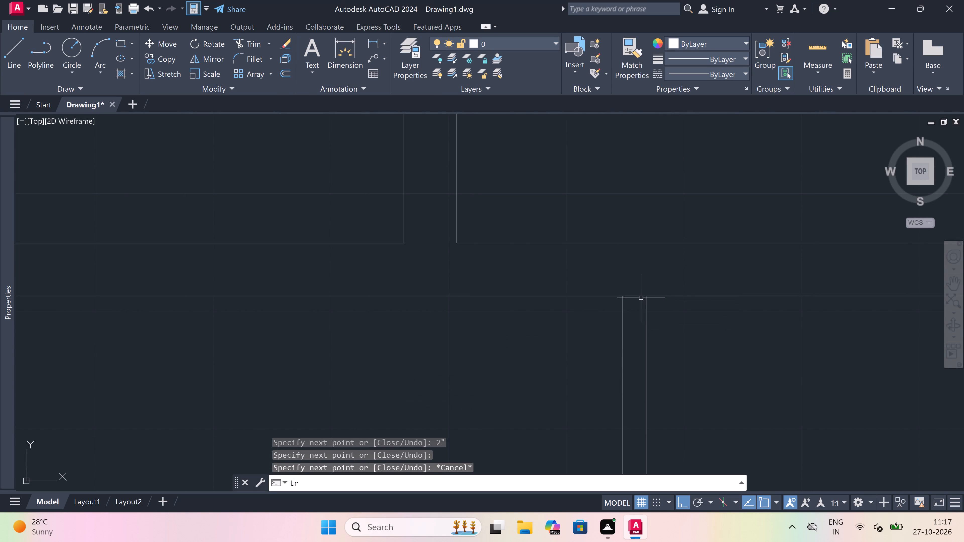
{"action": "key", "text": "space"}
{"action": "left_click", "coordinate": [640, 298]}
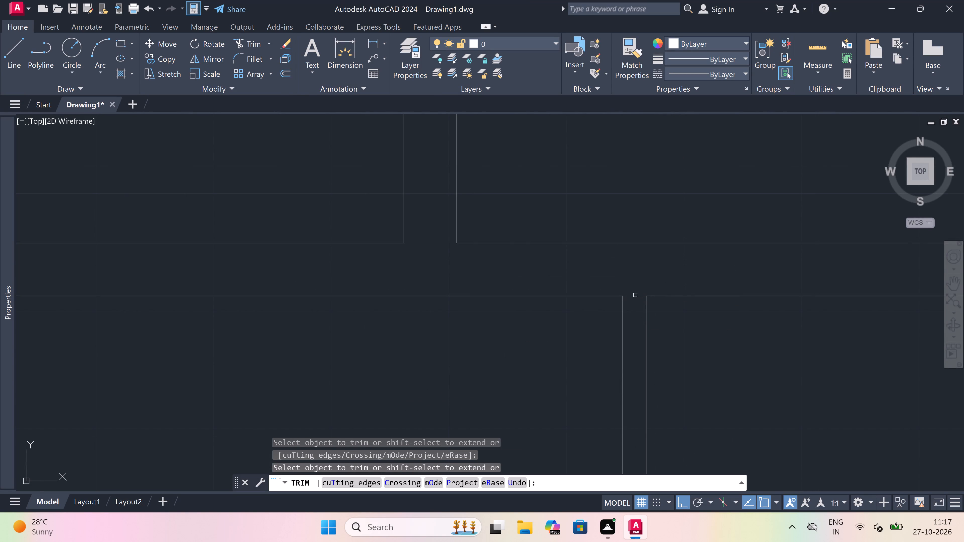
{"action": "scroll", "coordinate": [596, 290], "scroll_direction": "down", "scroll_amount": 2}
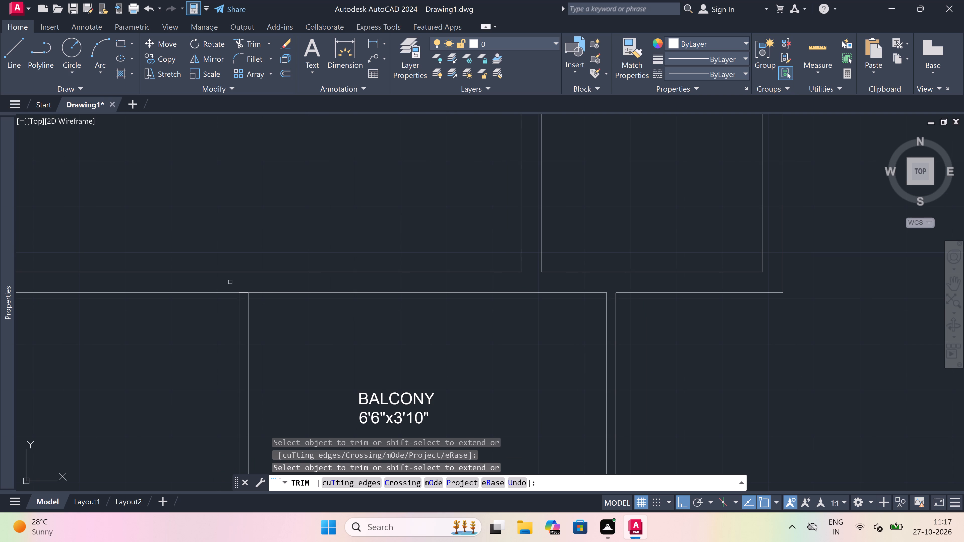
{"action": "scroll", "coordinate": [257, 291], "scroll_direction": "up", "scroll_amount": 2}
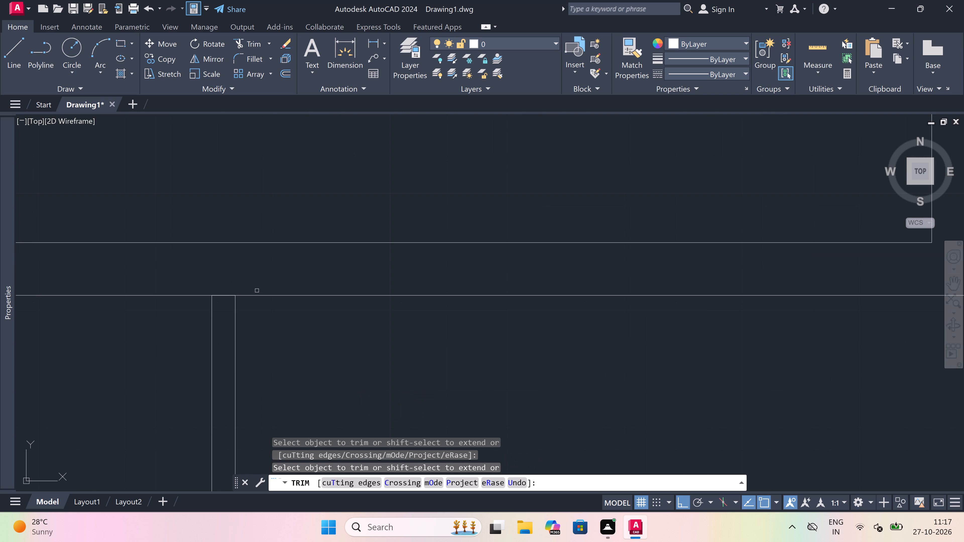
{"action": "left_click", "coordinate": [224, 297]}
{"action": "left_click", "coordinate": [225, 291]}
{"action": "scroll", "coordinate": [225, 291], "scroll_direction": "down", "scroll_amount": 5}
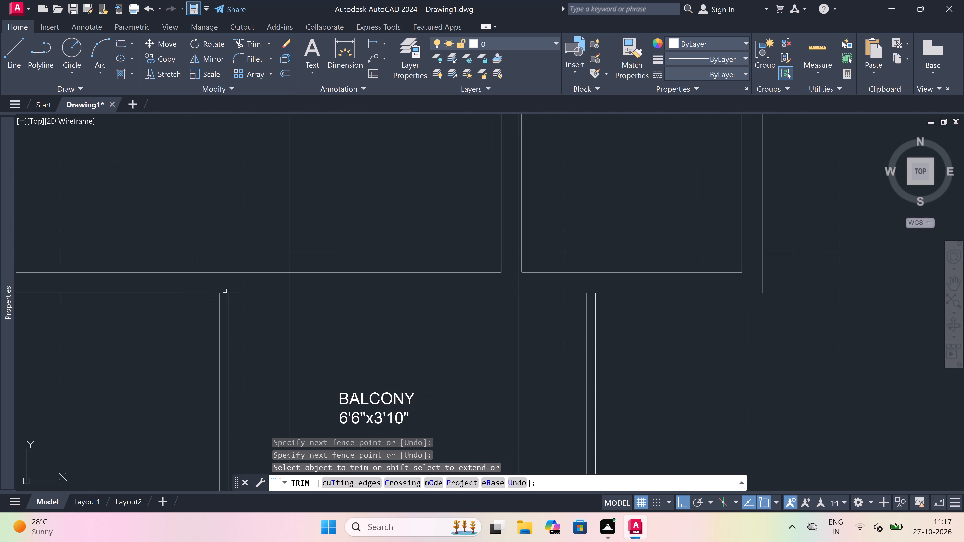
{"action": "scroll", "coordinate": [225, 291], "scroll_direction": "down", "scroll_amount": 3}
{"action": "scroll", "coordinate": [130, 288], "scroll_direction": "up", "scroll_amount": 4}
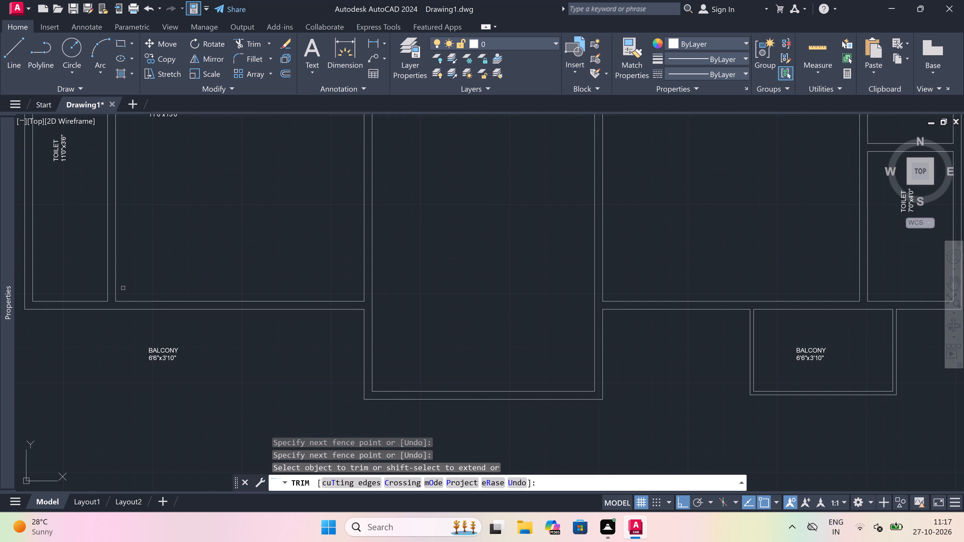
Draw the inner outline around the west BALCONY label: 3'10" south from the house wall, 6'6" east, and back north to the wall.
{"action": "scroll", "coordinate": [57, 311], "scroll_direction": "up", "scroll_amount": 3}
{"action": "scroll", "coordinate": [344, 332], "scroll_direction": "down", "scroll_amount": 5}
{"action": "scroll", "coordinate": [313, 342], "scroll_direction": "up", "scroll_amount": 3}
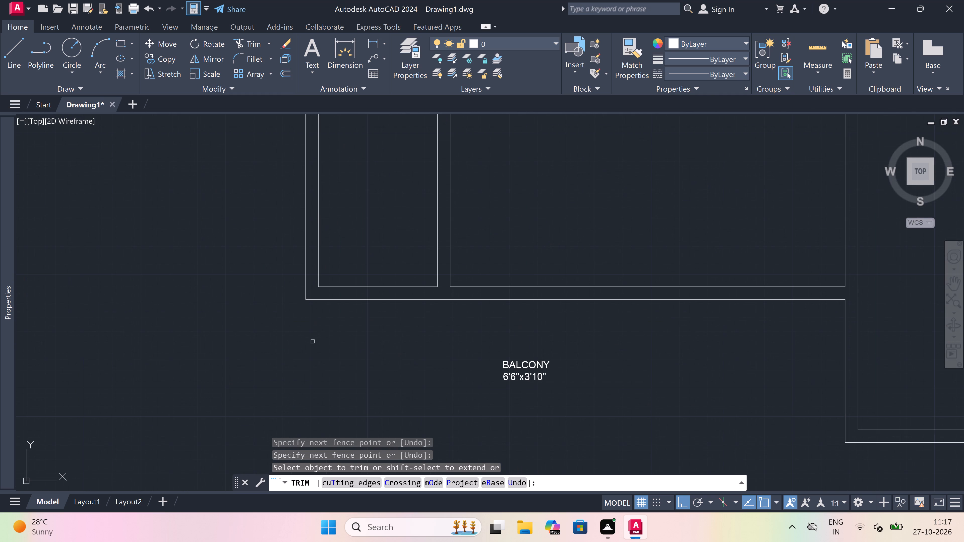
{"action": "key", "text": "Escape"}
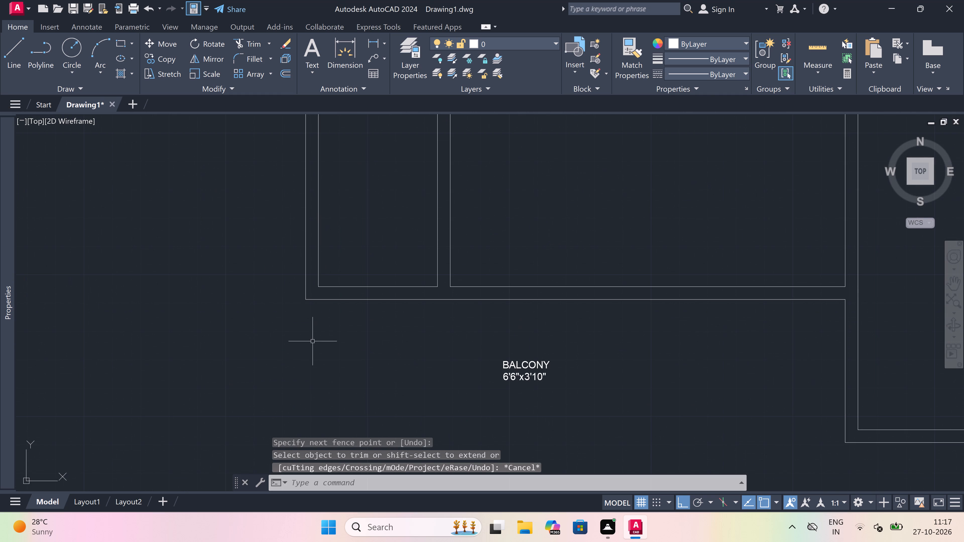
{"action": "type", "text": "l"}
{"action": "key", "text": "space"}
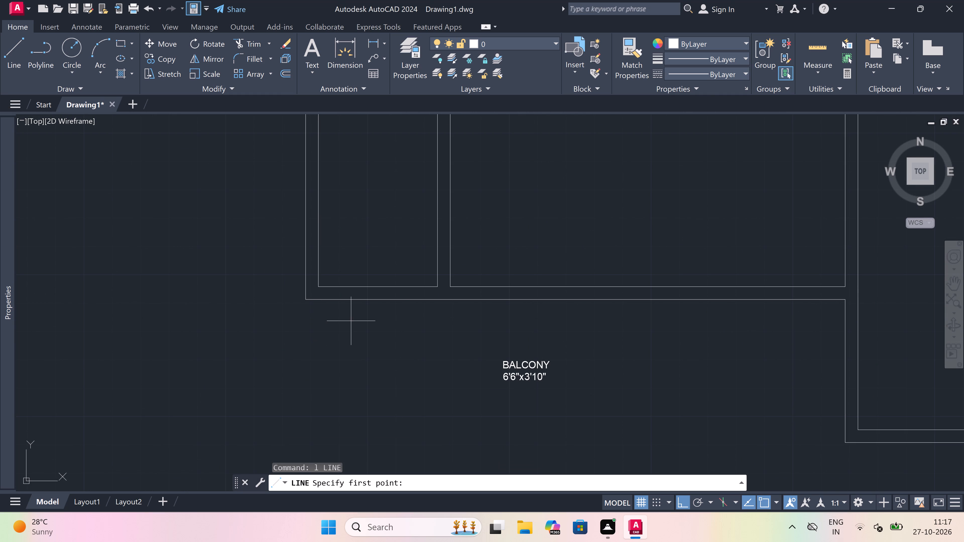
{"action": "scroll", "coordinate": [402, 301], "scroll_direction": "down", "scroll_amount": 2}
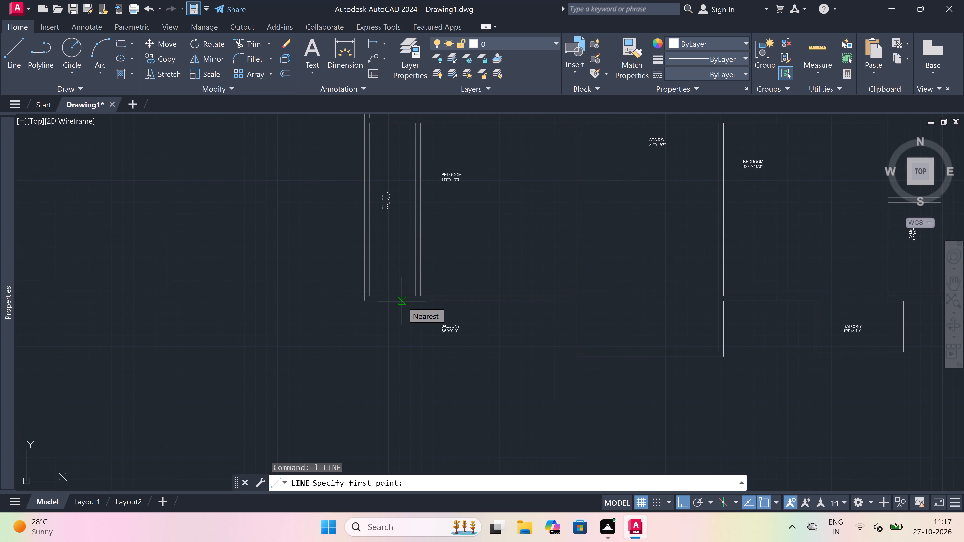
{"action": "scroll", "coordinate": [402, 301], "scroll_direction": "up", "scroll_amount": 2}
{"action": "left_click", "coordinate": [413, 301]}
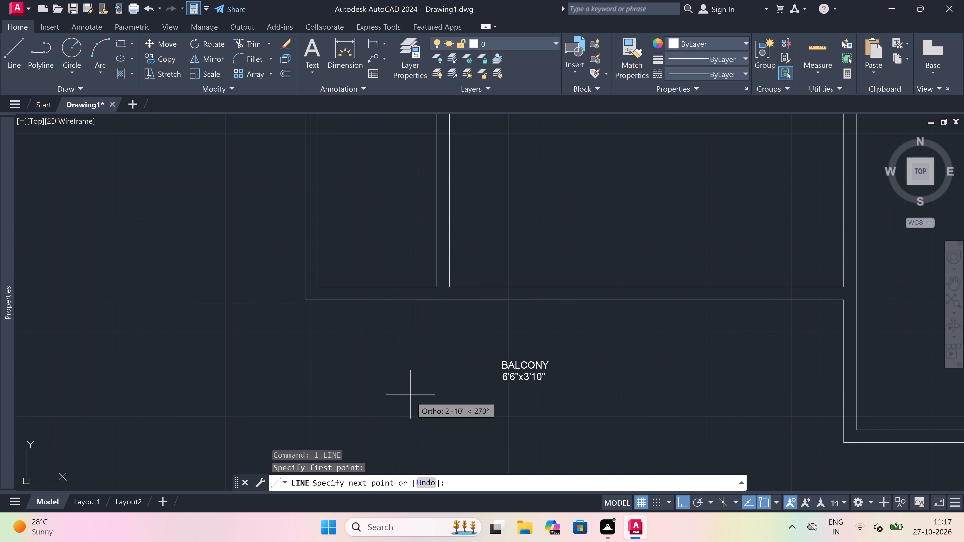
{"action": "type", "text": "3'10\""}
{"action": "key", "text": "space"}
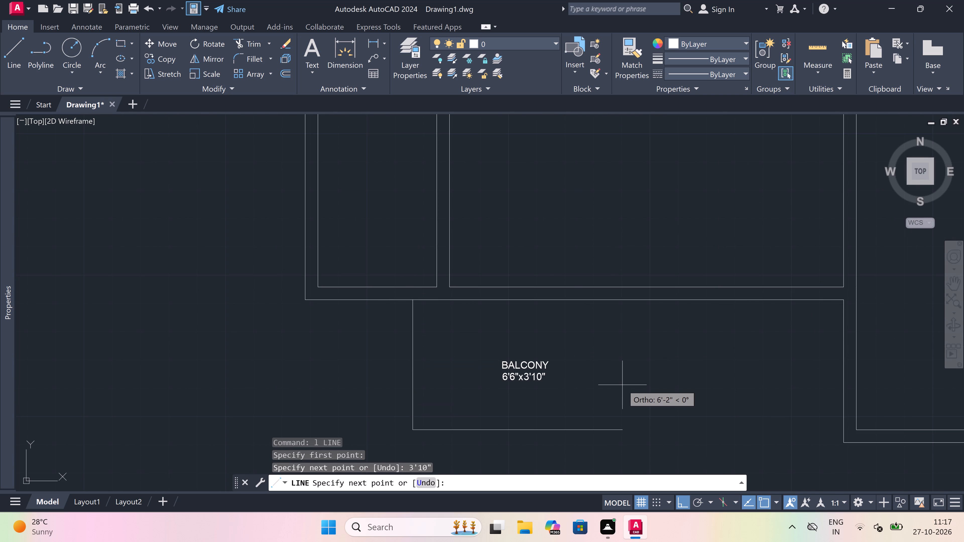
{"action": "type", "text": "6'6\""}
{"action": "key", "text": "space"}
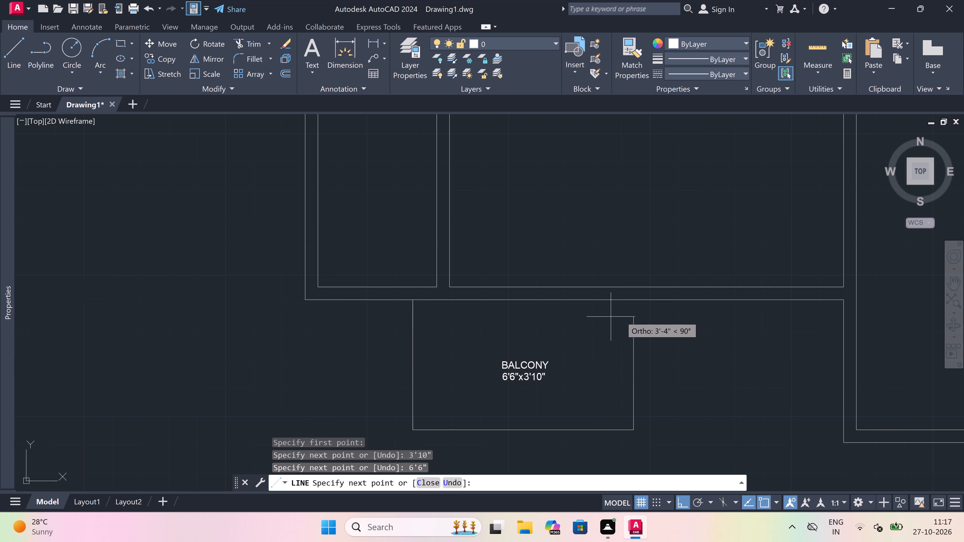
{"action": "left_click_drag", "start_coordinate": [630, 297], "coordinate": [639, 301]}
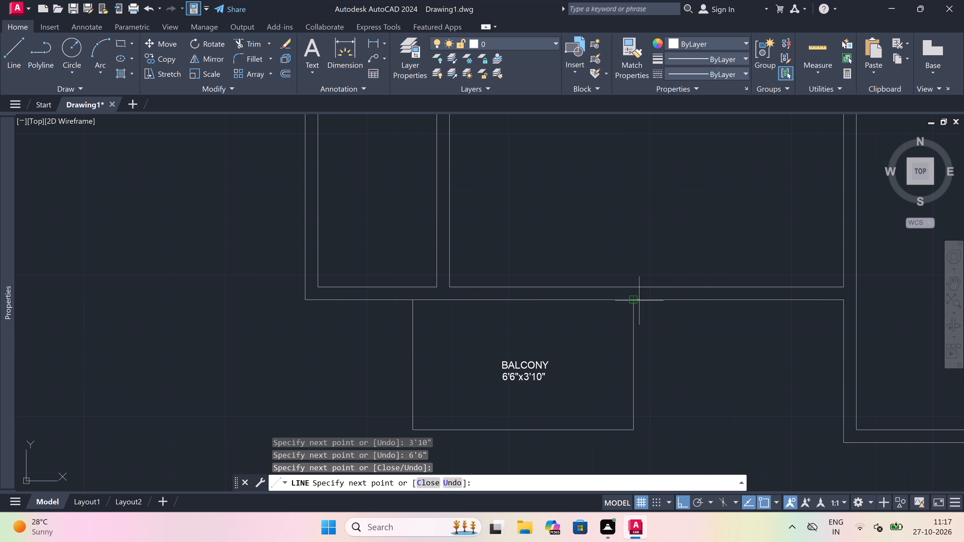
Continue the line 2" east along the house wall, south to the inner corner's level, and 2" further south for the outer east side.
{"action": "key", "text": "2"}
{"action": "type", "text": "\""}
{"action": "key", "text": "space"}
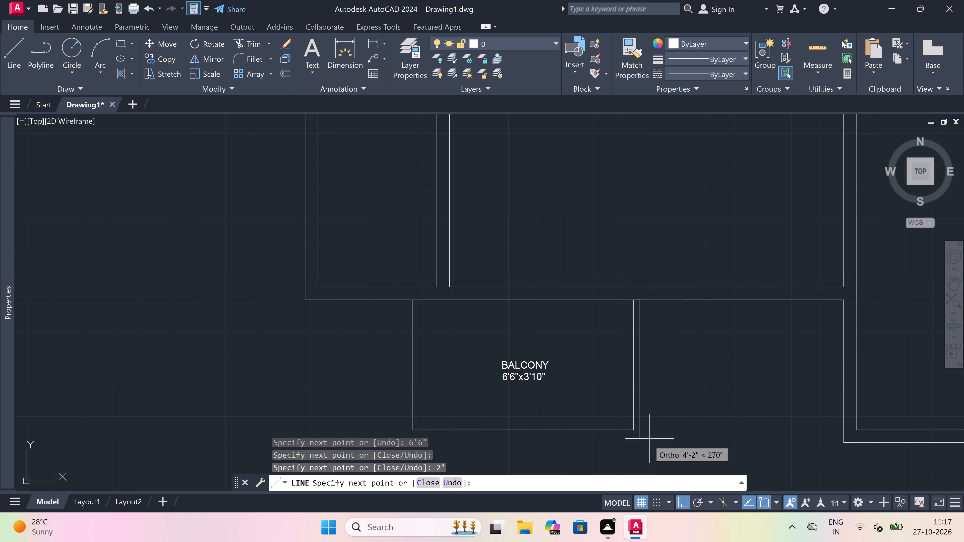
{"action": "scroll", "coordinate": [648, 440], "scroll_direction": "up", "scroll_amount": 2}
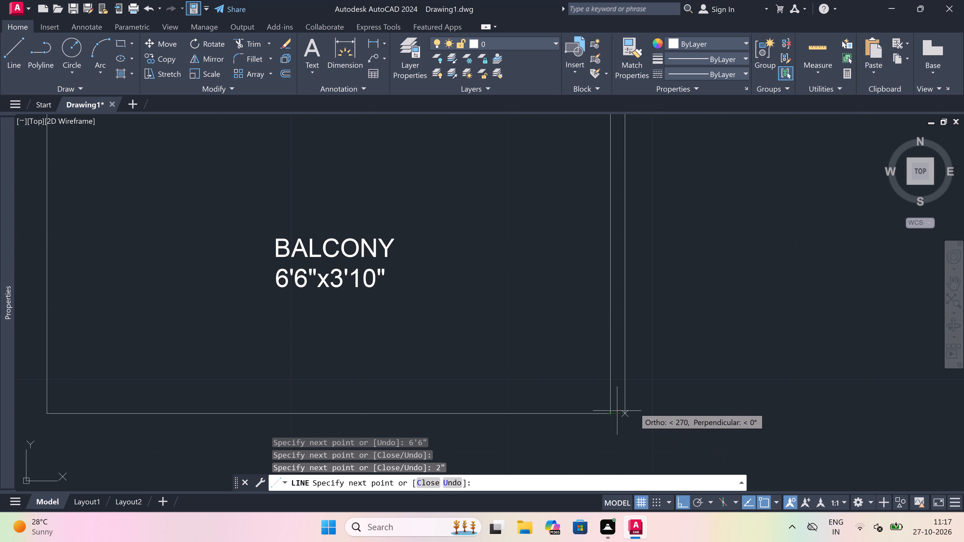
{"action": "left_click", "coordinate": [629, 414]}
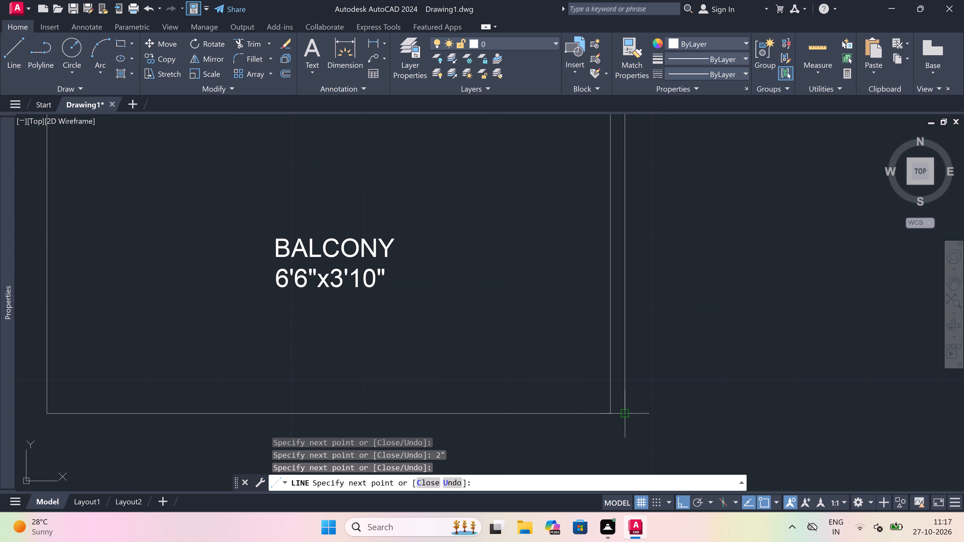
{"action": "key", "text": "2"}
{"action": "type", "text": "\""}
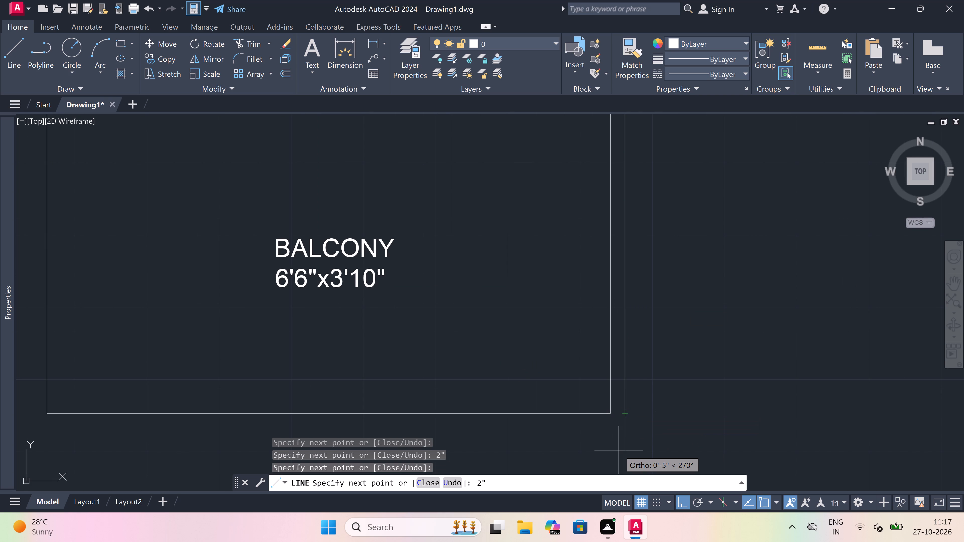
{"action": "key", "text": "space"}
Finish the outer outline west to the inner southwest corner's alignment, 2" further west, and north to the house wall.
{"action": "scroll", "coordinate": [340, 416], "scroll_direction": "down", "scroll_amount": 4}
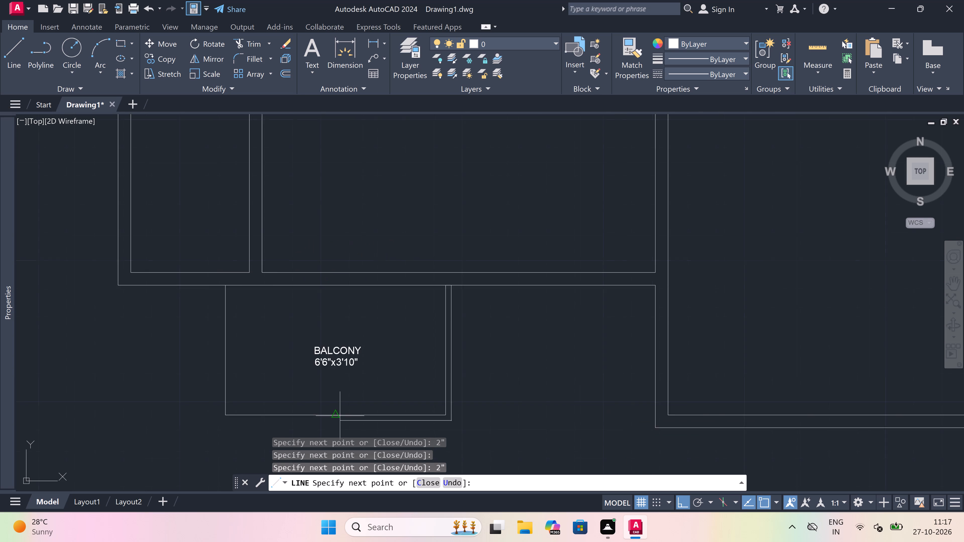
{"action": "scroll", "coordinate": [289, 424], "scroll_direction": "up", "scroll_amount": 4}
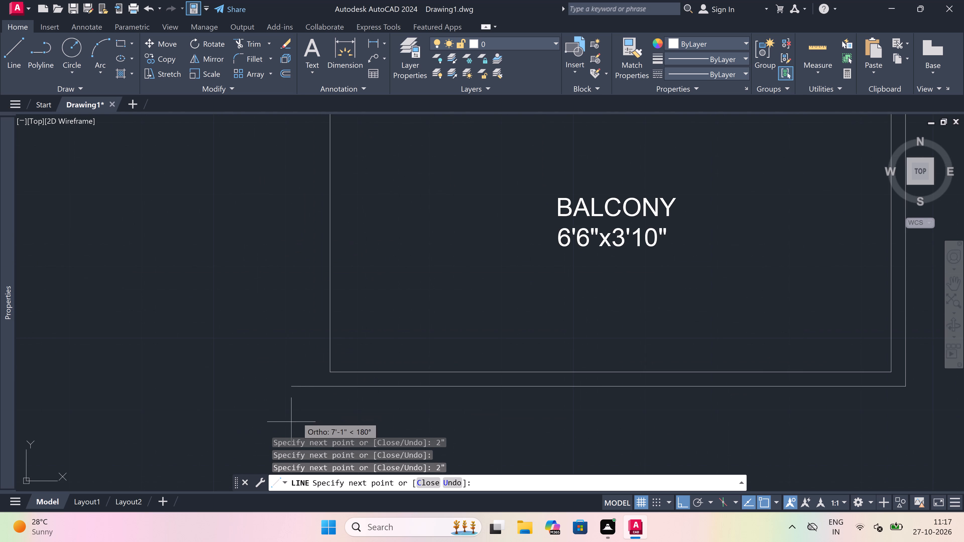
{"action": "left_click_drag", "start_coordinate": [329, 389], "coordinate": [325, 389]}
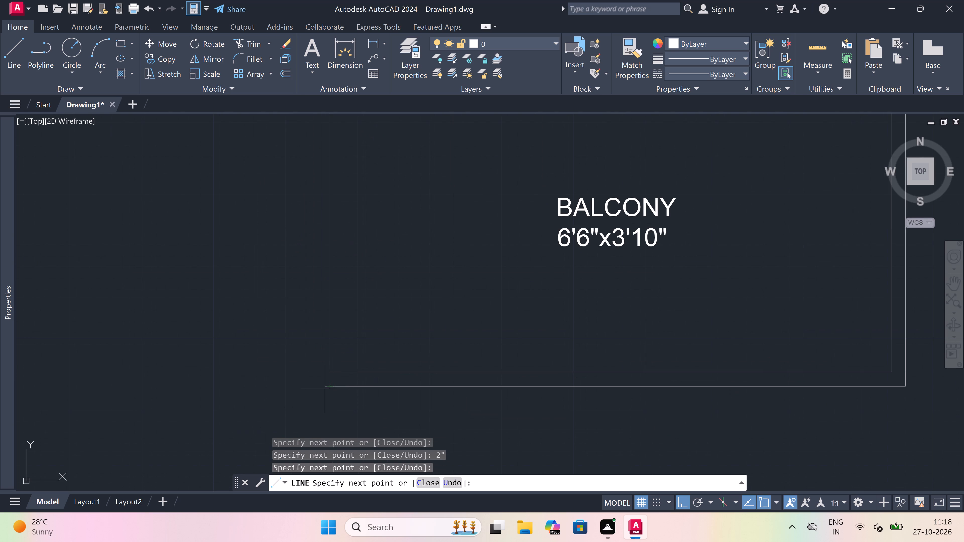
{"action": "key", "text": "2"}
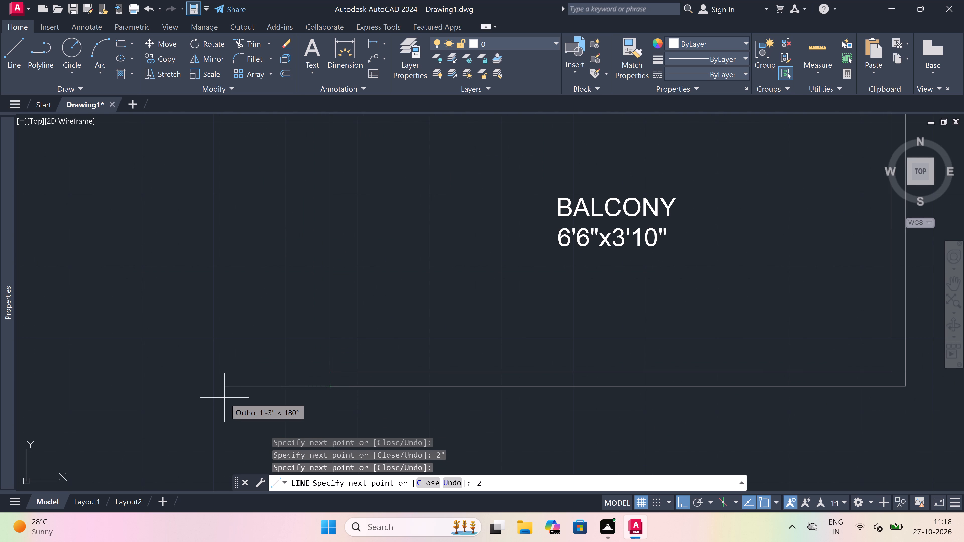
{"action": "type", "text": "\""}
{"action": "key", "text": "space"}
{"action": "scroll", "coordinate": [224, 398], "scroll_direction": "down", "scroll_amount": 5}
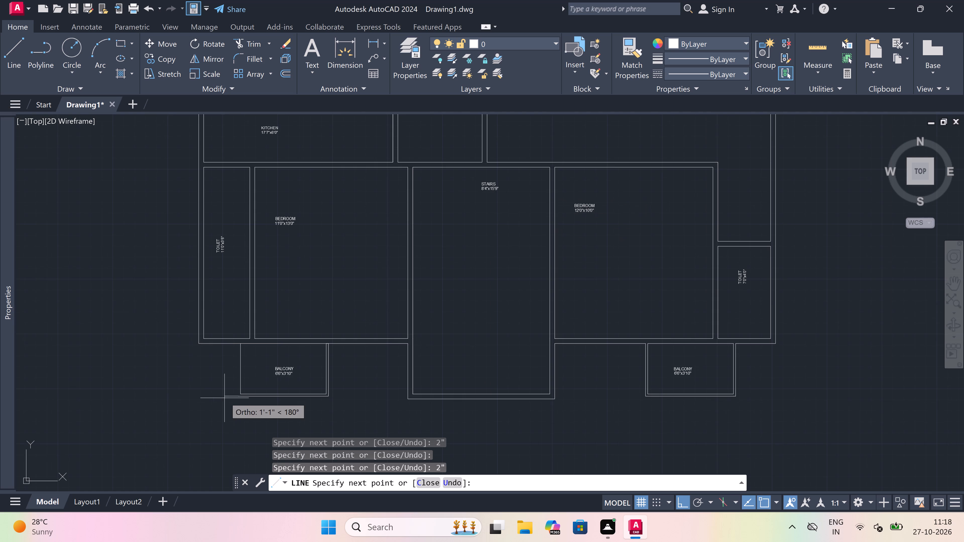
{"action": "scroll", "coordinate": [233, 343], "scroll_direction": "up", "scroll_amount": 5}
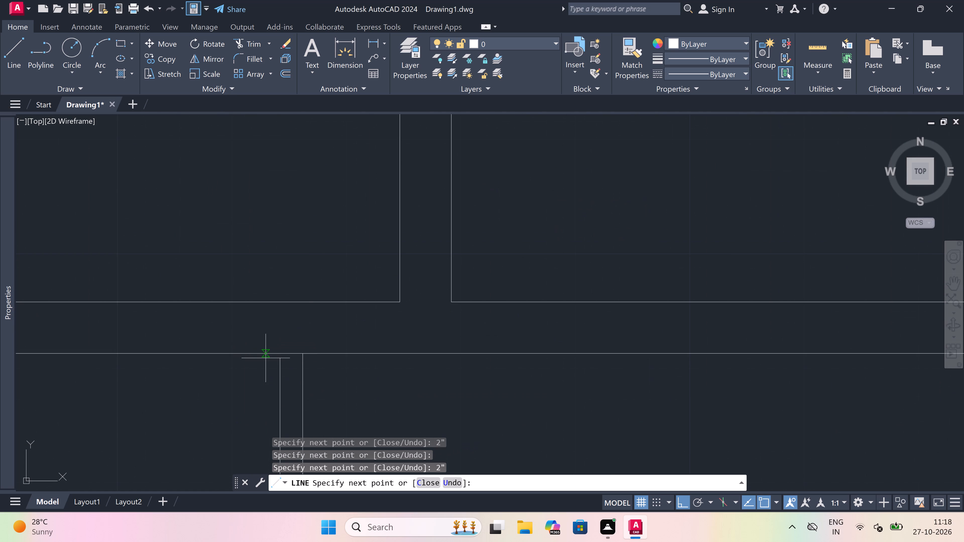
{"action": "left_click", "coordinate": [281, 353]}
{"action": "key", "text": "Escape"}
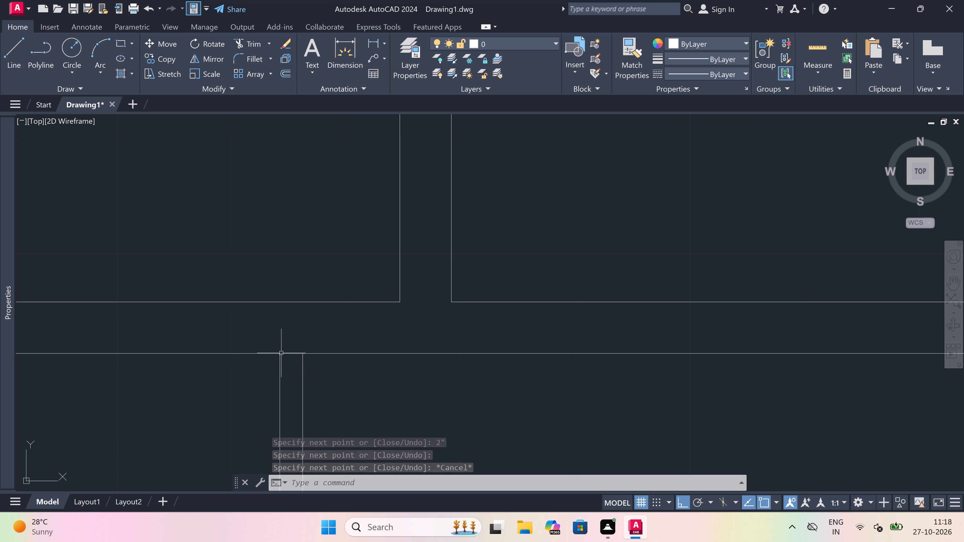
{"action": "scroll", "coordinate": [280, 353], "scroll_direction": "down", "scroll_amount": 2}
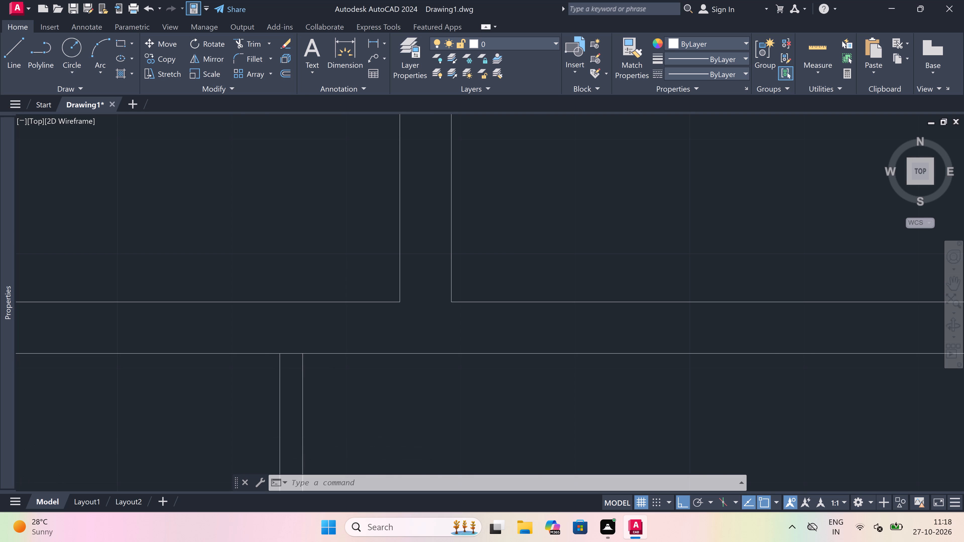
{"action": "scroll", "coordinate": [280, 353], "scroll_direction": "down", "scroll_amount": 3}
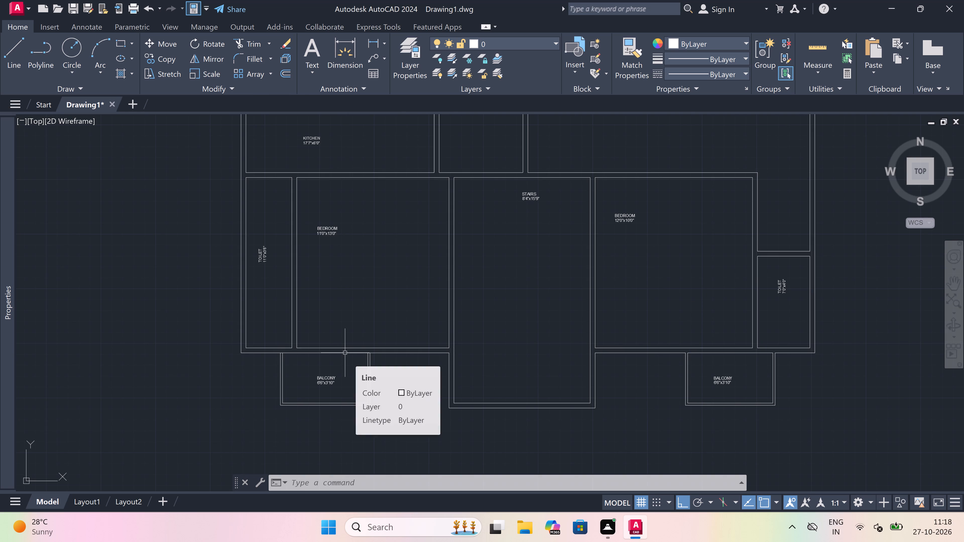
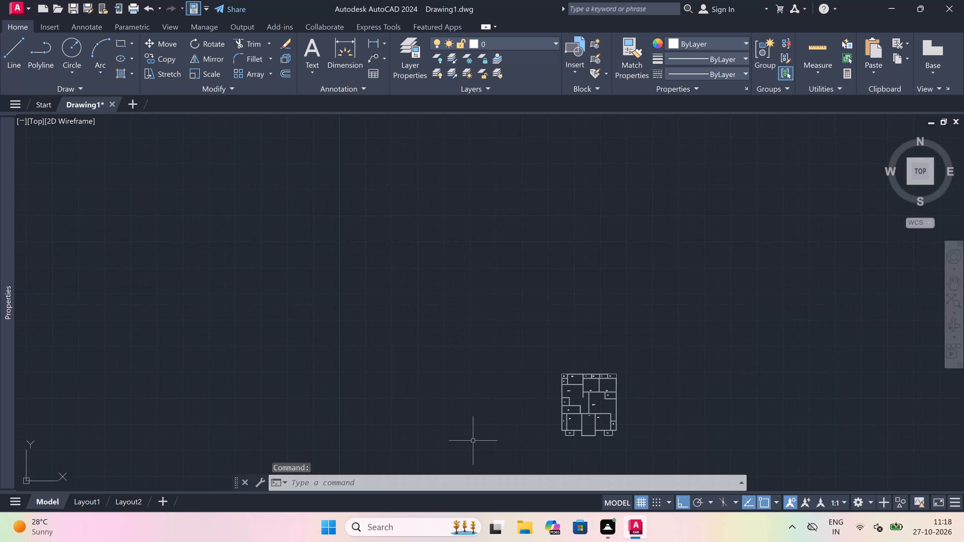
Make line3 the current layer.
{"action": "scroll", "coordinate": [408, 405], "scroll_direction": "down", "scroll_amount": 2}
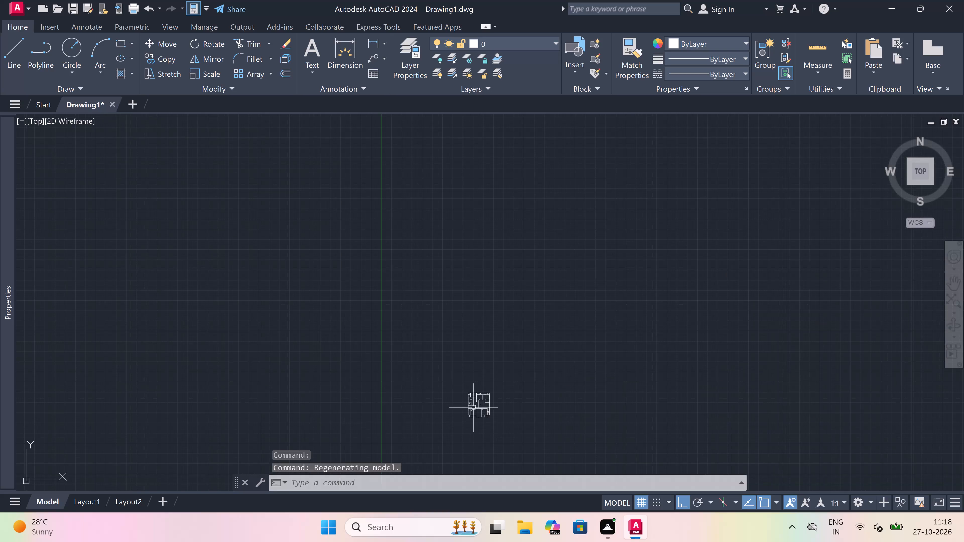
{"action": "scroll", "coordinate": [474, 399], "scroll_direction": "up", "scroll_amount": 1}
{"action": "scroll", "coordinate": [502, 419], "scroll_direction": "up", "scroll_amount": 3}
{"action": "scroll", "coordinate": [399, 407], "scroll_direction": "down", "scroll_amount": 3}
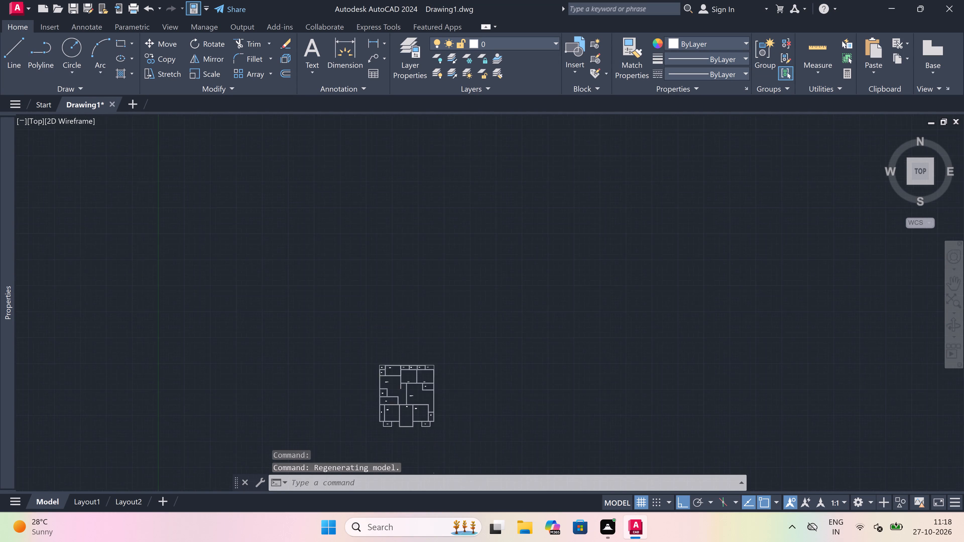
{"action": "scroll", "coordinate": [393, 418], "scroll_direction": "up", "scroll_amount": 6}
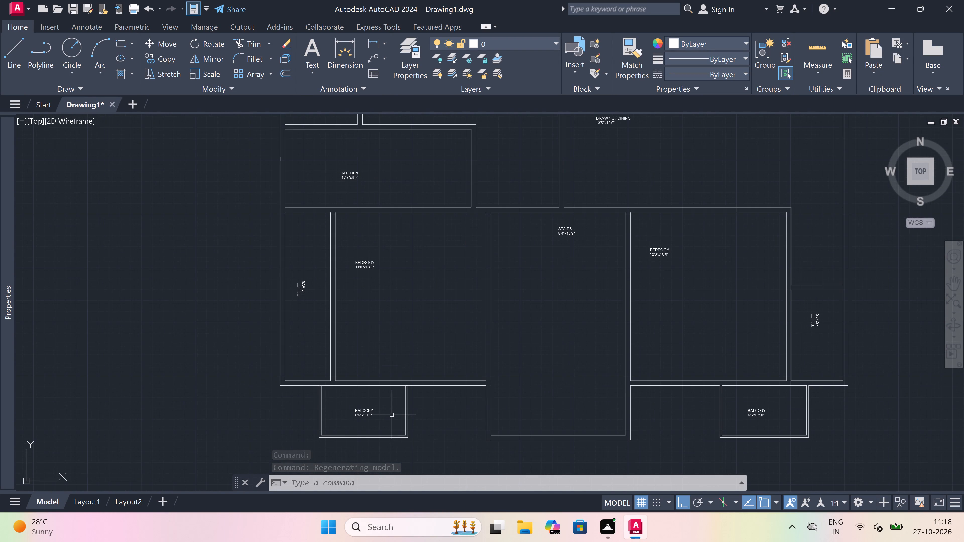
{"action": "scroll", "coordinate": [372, 364], "scroll_direction": "down", "scroll_amount": 1}
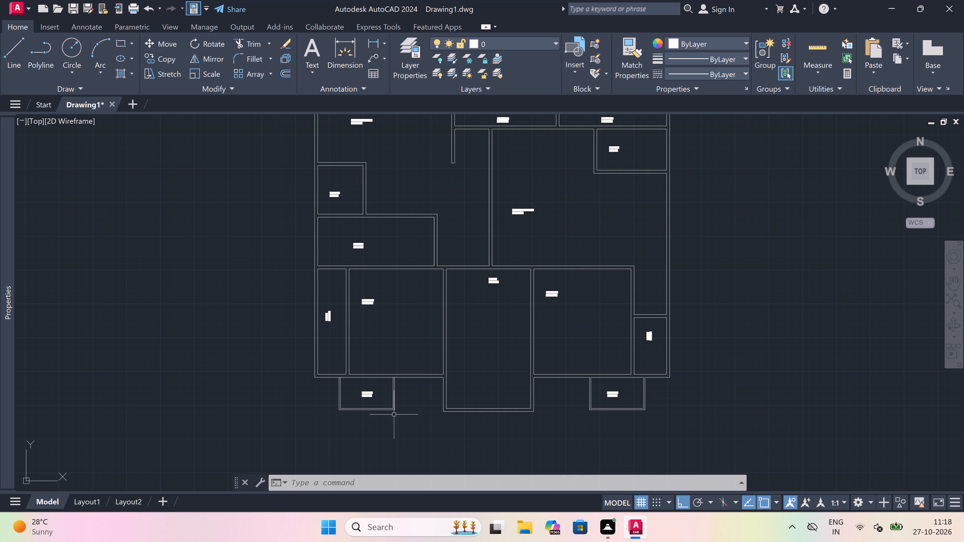
{"action": "scroll", "coordinate": [369, 404], "scroll_direction": "up", "scroll_amount": 2}
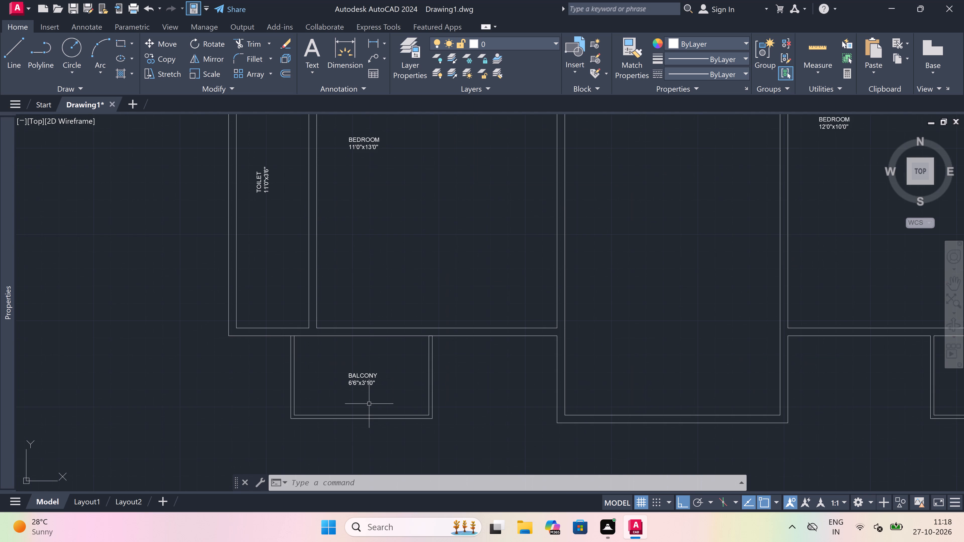
{"action": "left_click", "coordinate": [508, 47]}
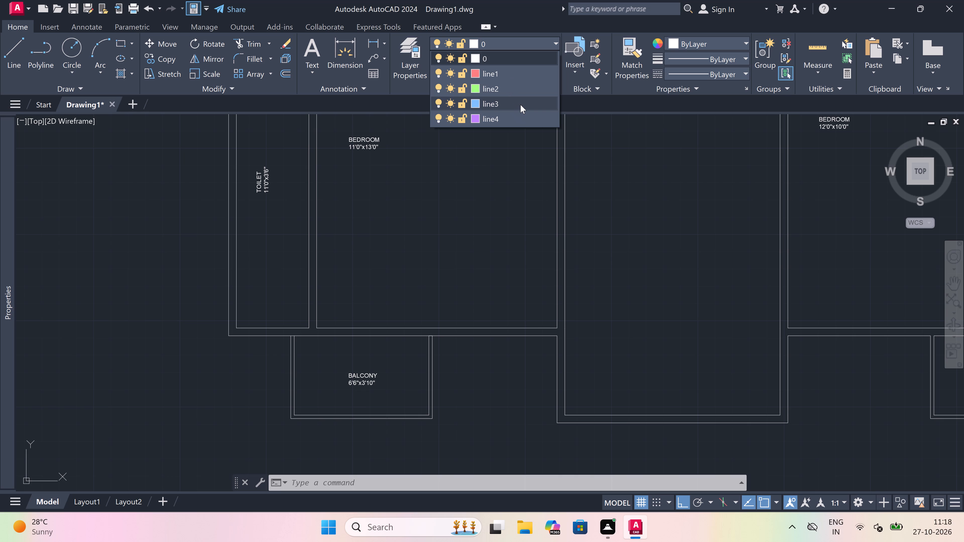
{"action": "left_click", "coordinate": [520, 105]}
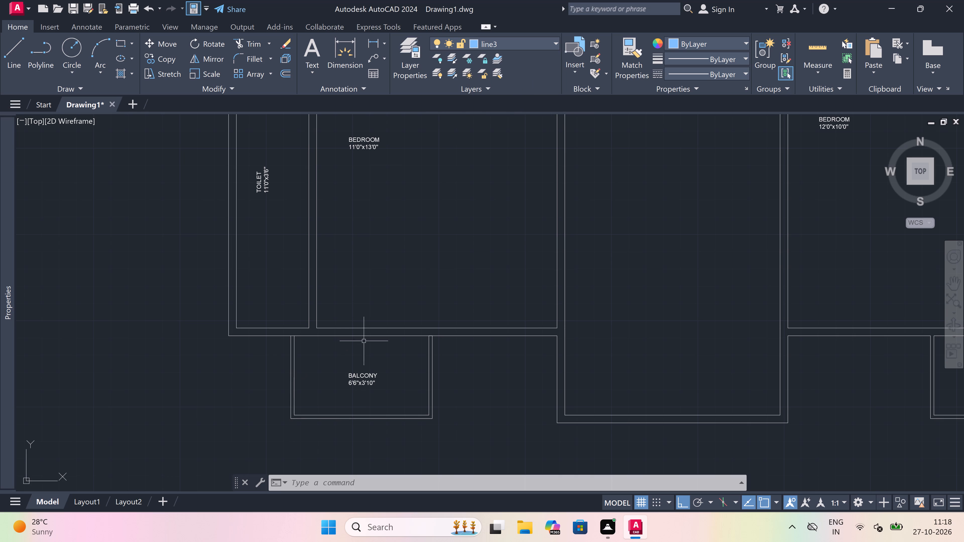
Draw two end lines across the bedroom wall north of the west BALCONY, joined by a line along the wall's middle.
{"action": "scroll", "coordinate": [353, 320], "scroll_direction": "up", "scroll_amount": 2}
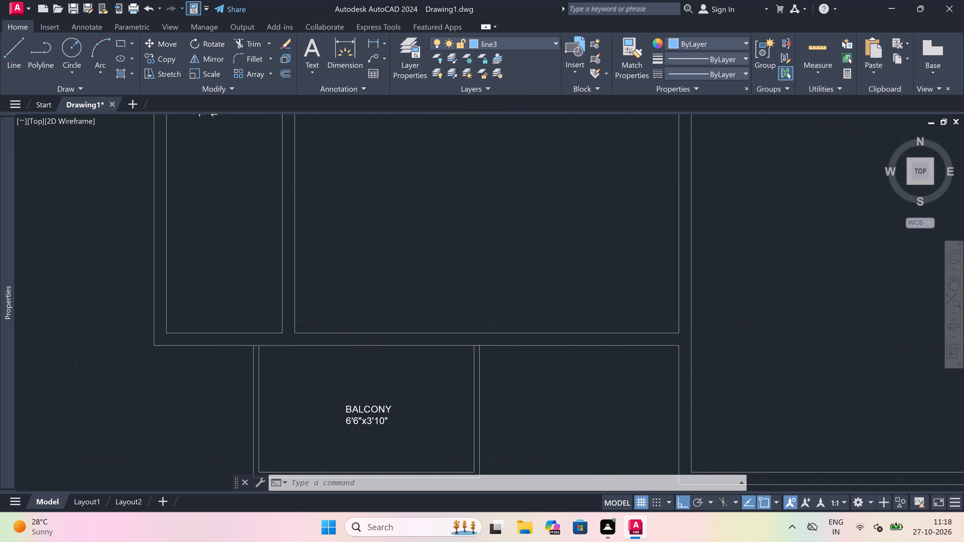
{"action": "scroll", "coordinate": [353, 320], "scroll_direction": "up", "scroll_amount": 1}
{"action": "type", "text": "l"}
{"action": "key", "text": "space"}
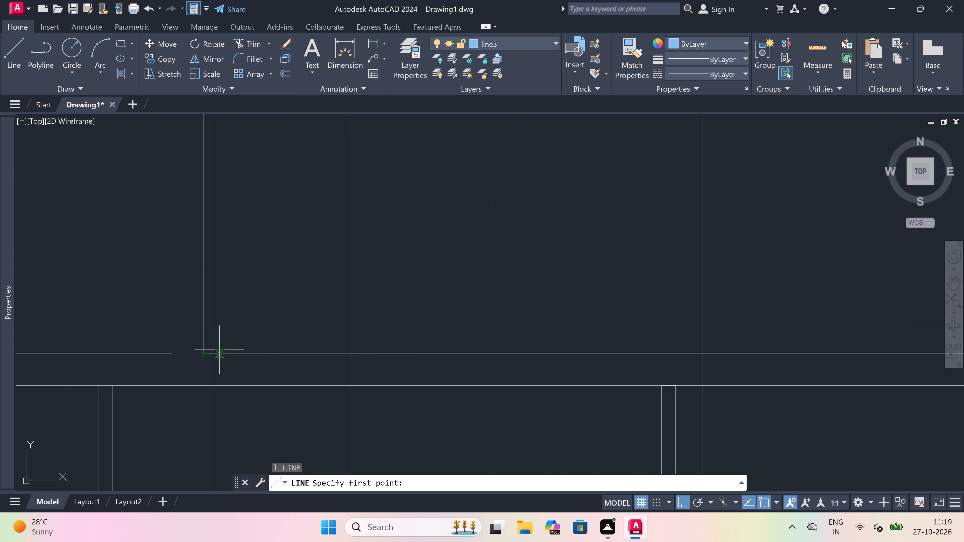
{"action": "left_click_drag", "start_coordinate": [224, 352], "coordinate": [224, 359]}
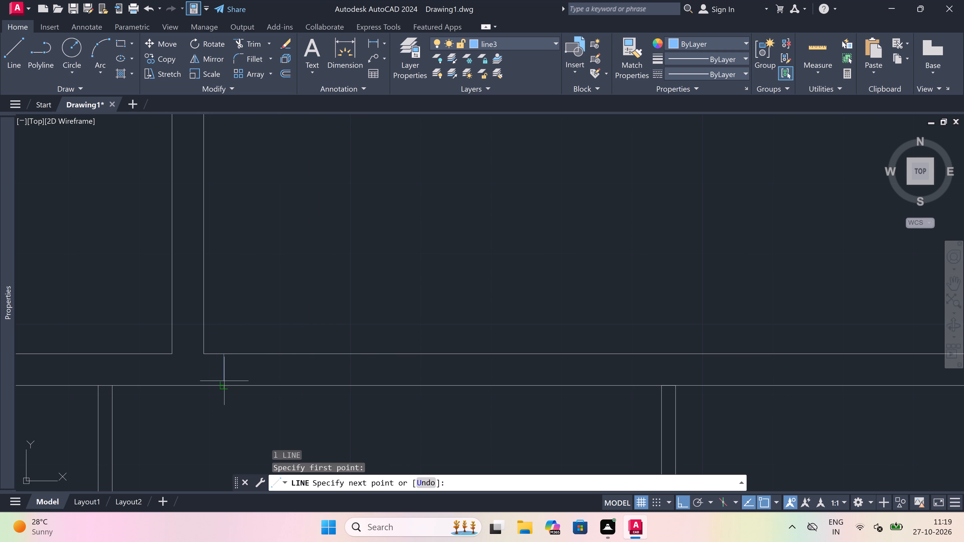
{"action": "left_click_drag", "start_coordinate": [224, 384], "coordinate": [223, 379]}
{"action": "left_click_drag", "start_coordinate": [223, 371], "coordinate": [245, 370]}
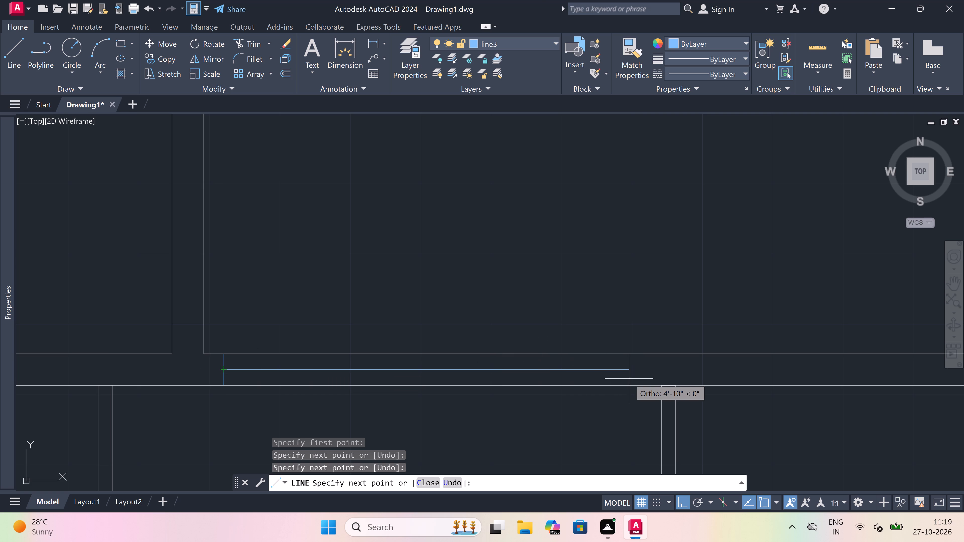
{"action": "scroll", "coordinate": [629, 379], "scroll_direction": "up", "scroll_amount": 1}
{"action": "left_click", "coordinate": [665, 370]}
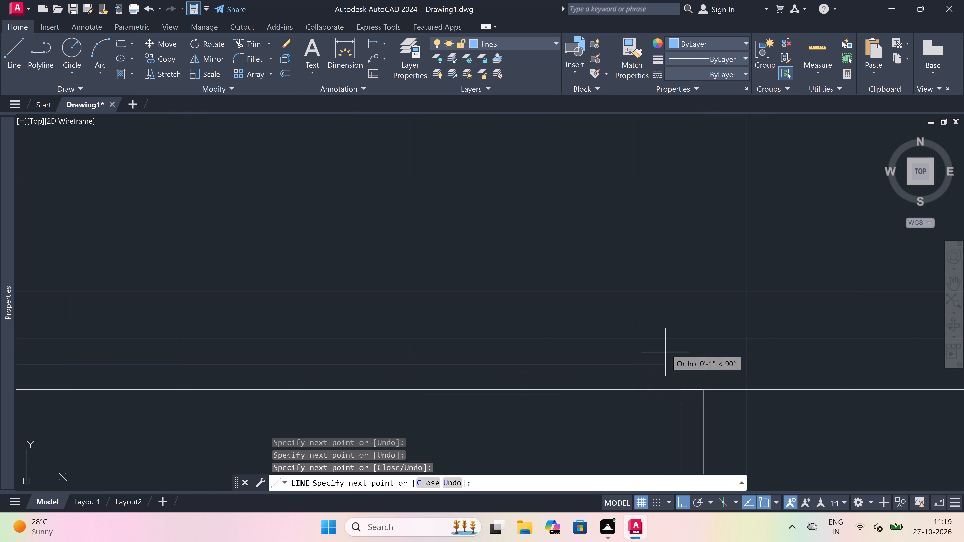
{"action": "left_click", "coordinate": [665, 342]}
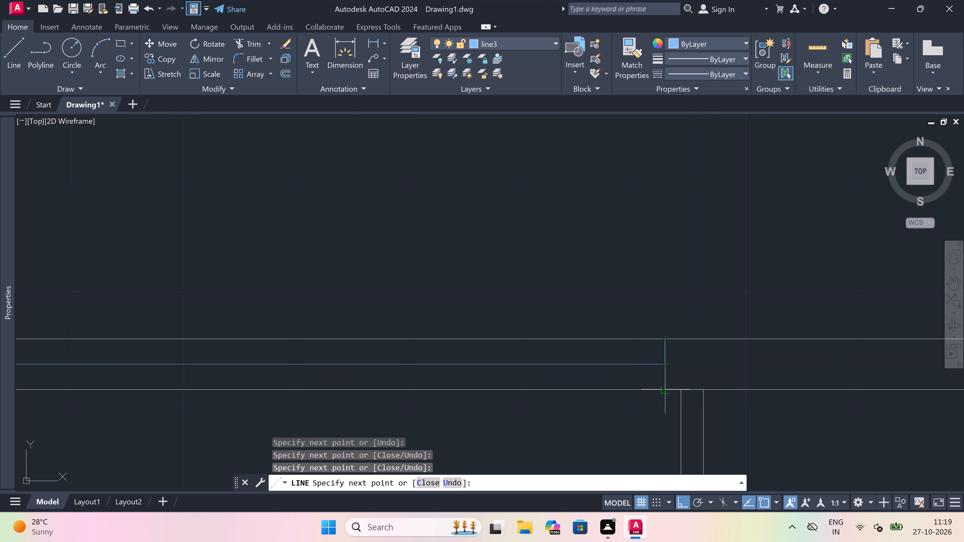
{"action": "left_click", "coordinate": [668, 393]}
{"action": "key", "text": "Escape"}
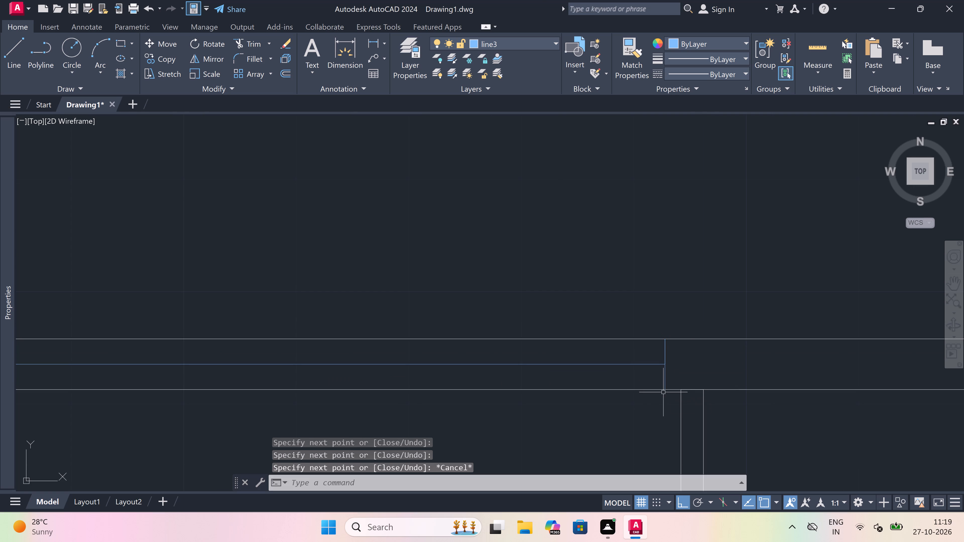
Trim both bedroom wall lines between the two end lines to open the wall at the west balcony.
{"action": "type", "text": "tr"}
{"action": "key", "text": "space"}
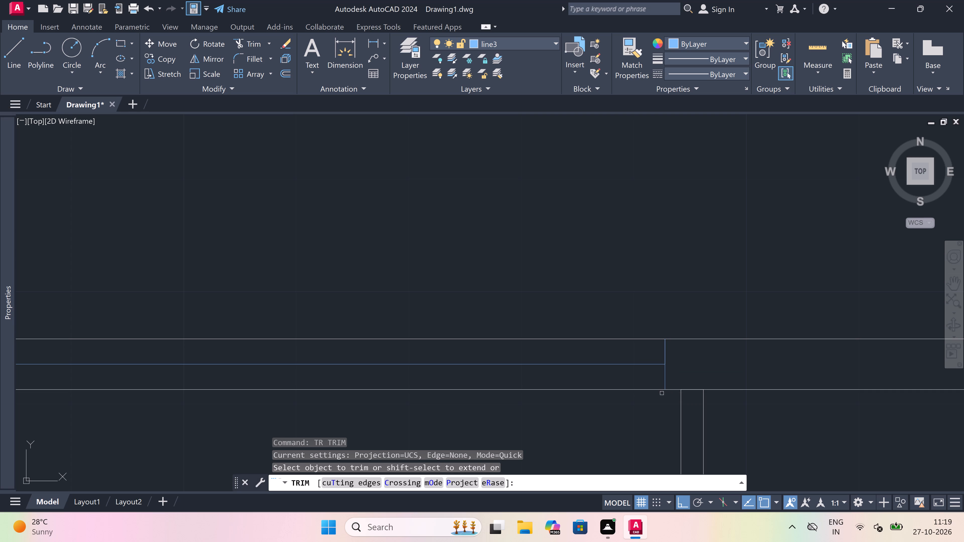
{"action": "scroll", "coordinate": [659, 388], "scroll_direction": "down", "scroll_amount": 4}
{"action": "scroll", "coordinate": [495, 366], "scroll_direction": "down", "scroll_amount": 3}
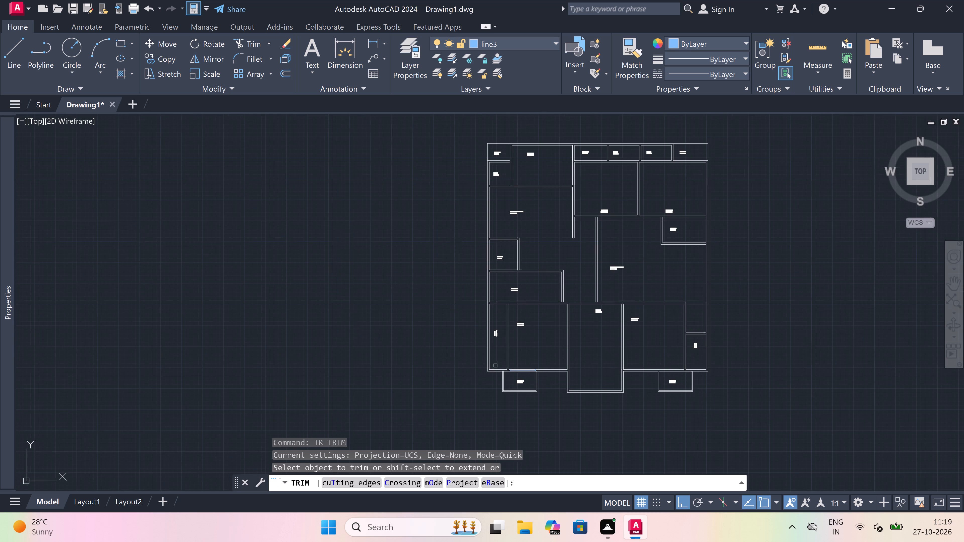
{"action": "scroll", "coordinate": [545, 351], "scroll_direction": "up", "scroll_amount": 4}
{"action": "scroll", "coordinate": [545, 366], "scroll_direction": "down", "scroll_amount": 4}
{"action": "scroll", "coordinate": [534, 390], "scroll_direction": "up", "scroll_amount": 4}
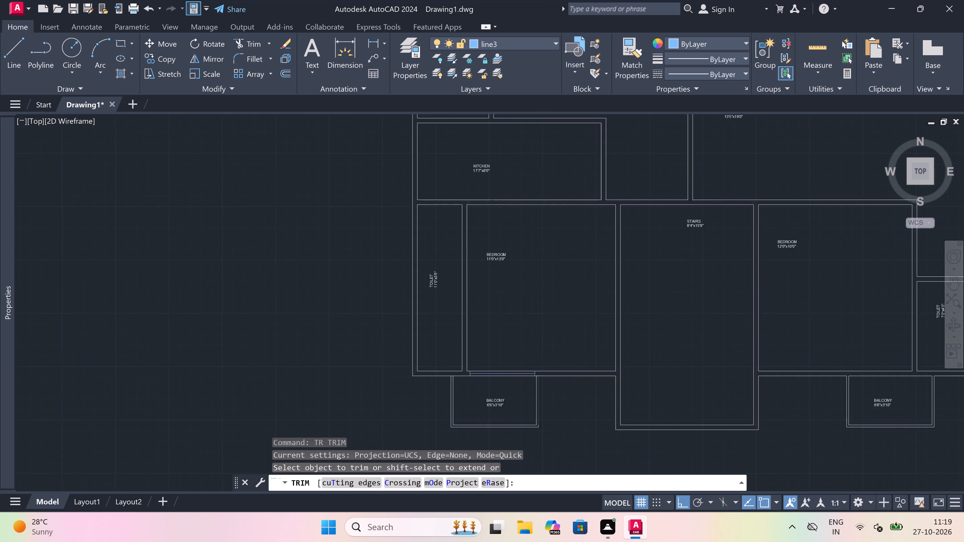
{"action": "scroll", "coordinate": [501, 368], "scroll_direction": "up", "scroll_amount": 2}
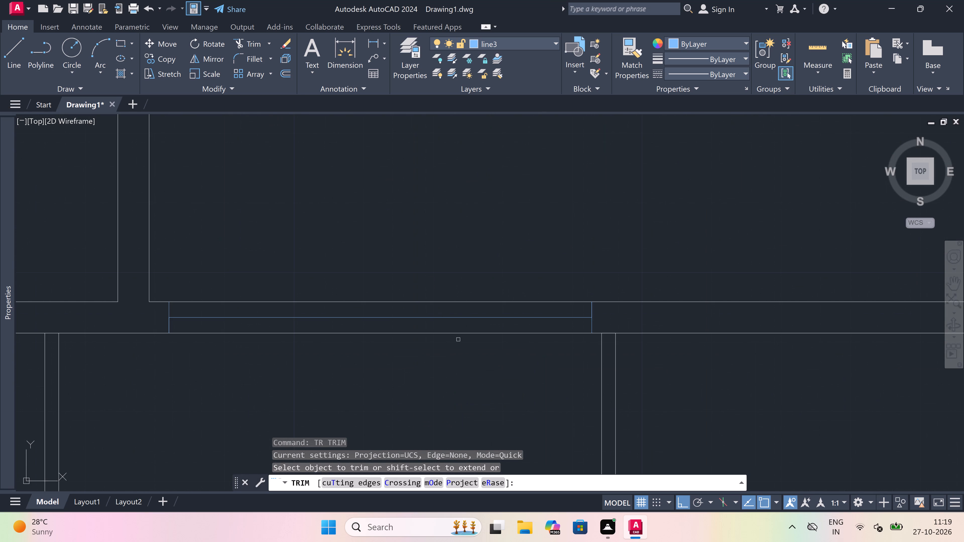
{"action": "left_click", "coordinate": [453, 331]}
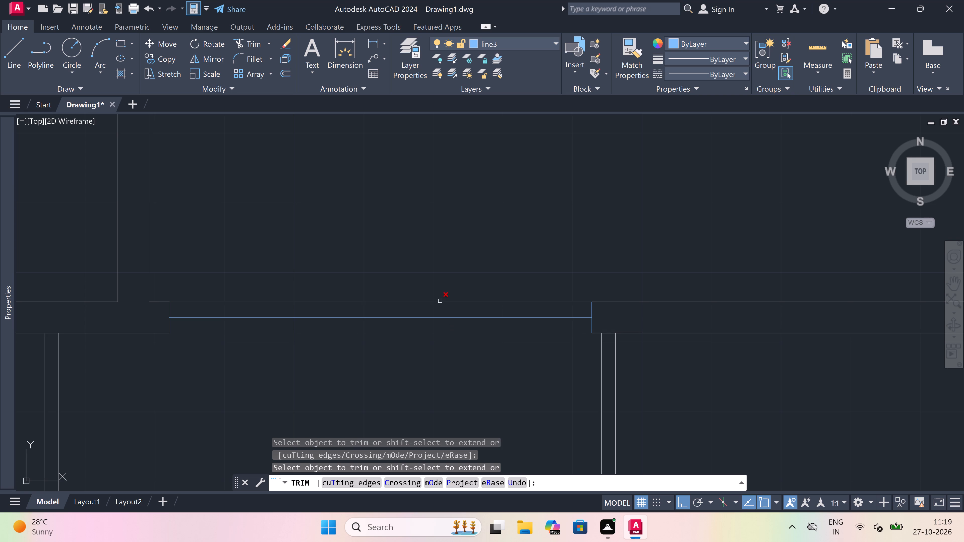
{"action": "left_click", "coordinate": [440, 301]}
{"action": "key", "text": "Escape"}
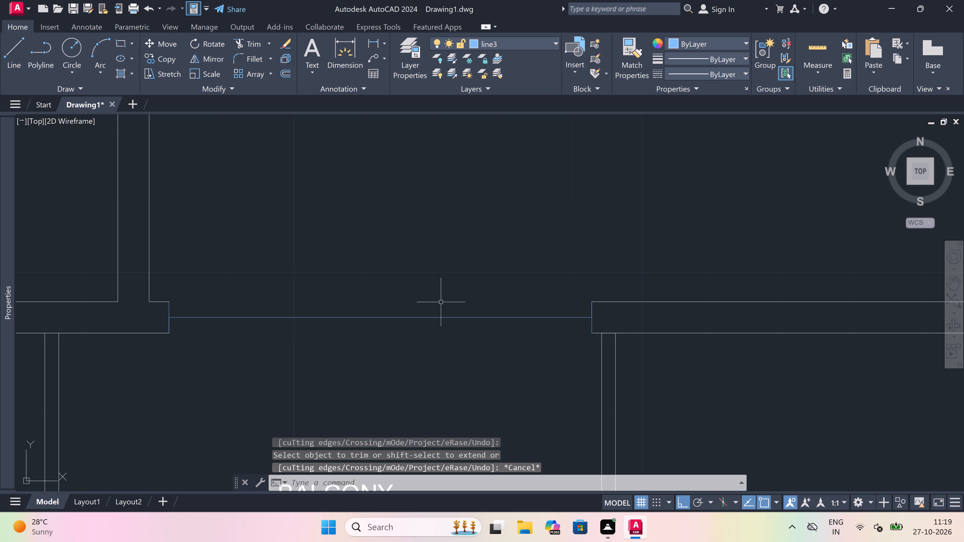
Draw lines along the north and south wall faces across the west balcony opening, joining its end lines.
{"action": "type", "text": "l"}
{"action": "key", "text": "space"}
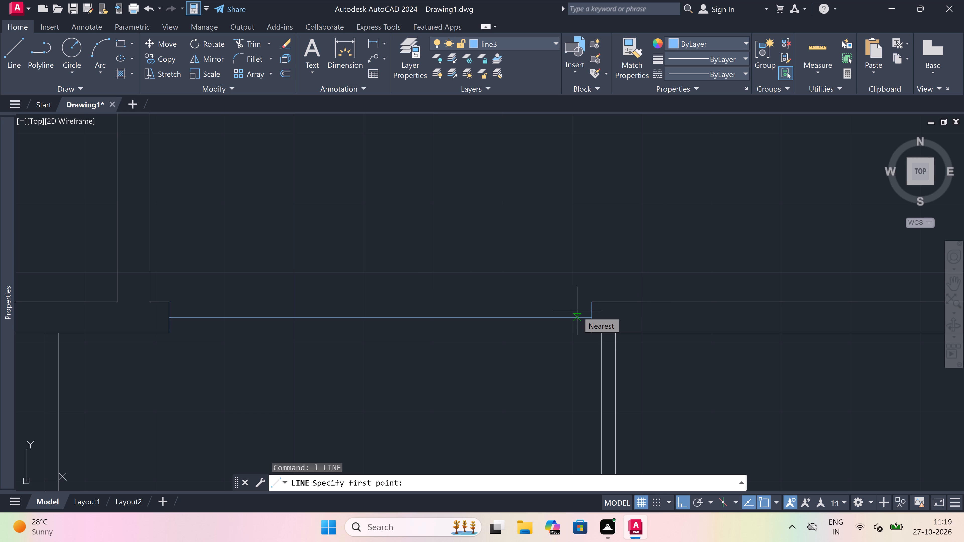
{"action": "left_click", "coordinate": [593, 306]}
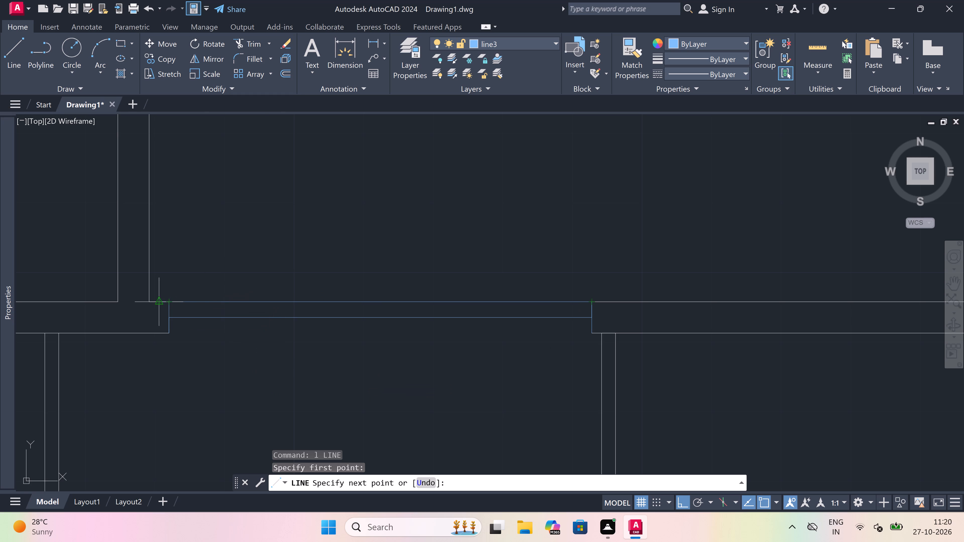
{"action": "left_click", "coordinate": [177, 302]}
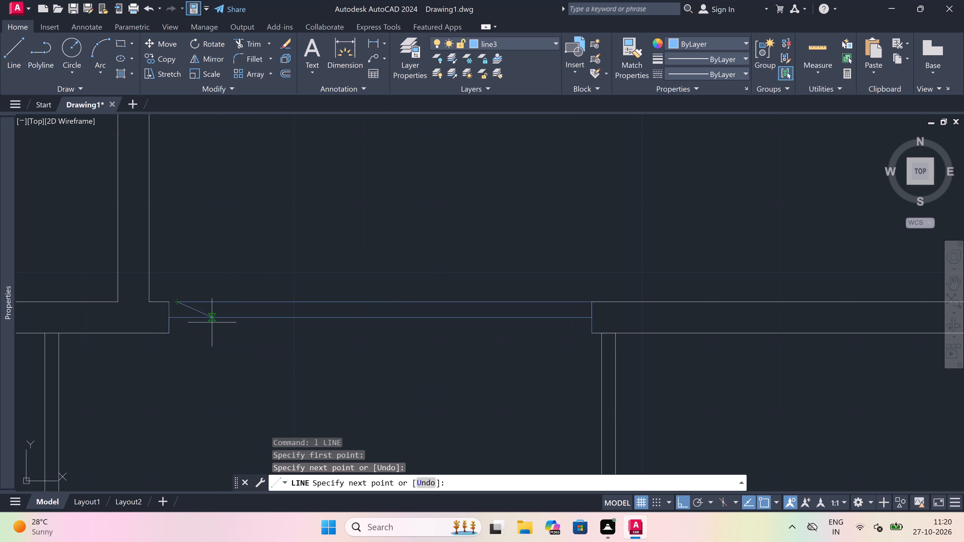
{"action": "scroll", "coordinate": [171, 300], "scroll_direction": "up", "scroll_amount": 3}
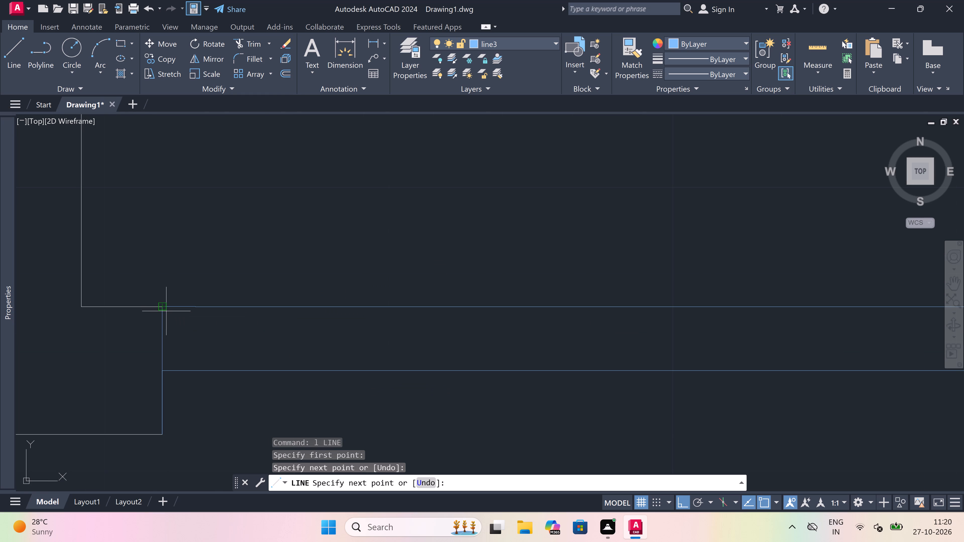
{"action": "left_click", "coordinate": [163, 310]}
{"action": "key", "text": "Escape"}
{"action": "scroll", "coordinate": [174, 320], "scroll_direction": "down", "scroll_amount": 4}
{"action": "scroll", "coordinate": [171, 333], "scroll_direction": "up", "scroll_amount": 2}
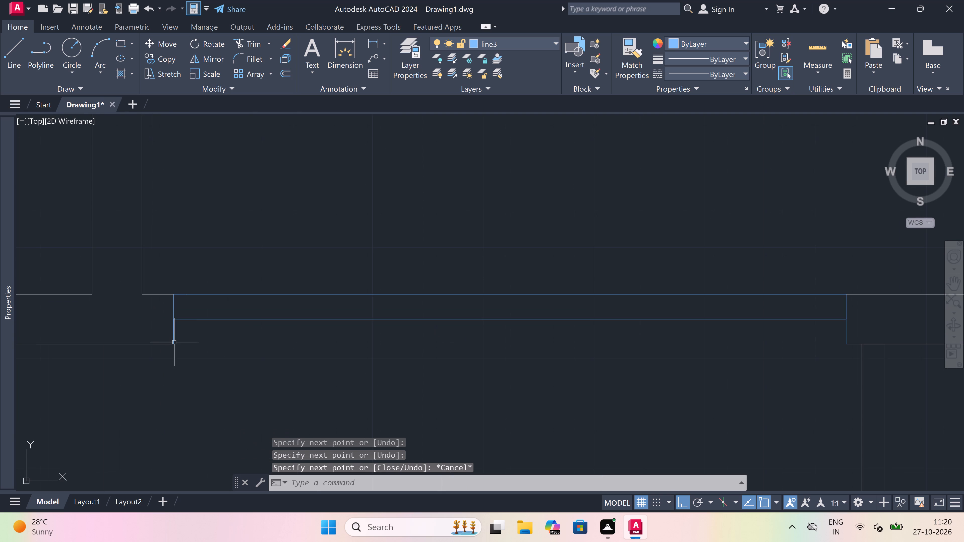
{"action": "key", "text": "space"}
{"action": "left_click_drag", "start_coordinate": [173, 343], "coordinate": [214, 328]}
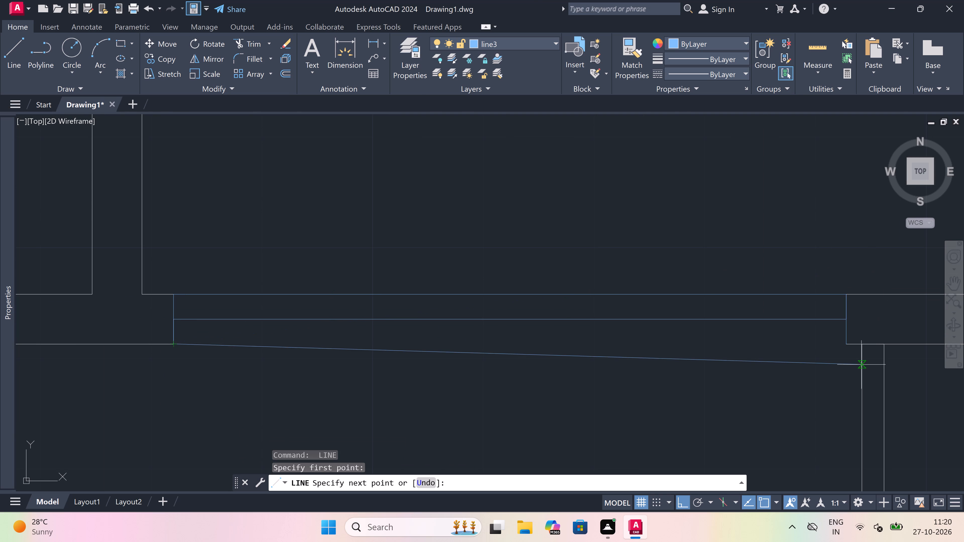
{"action": "left_click", "coordinate": [847, 348]}
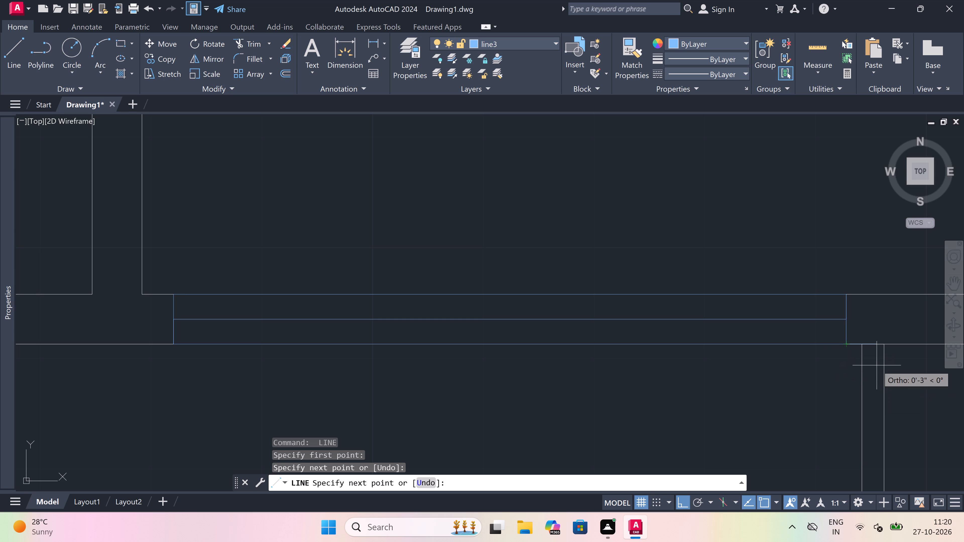
{"action": "key", "text": "Escape"}
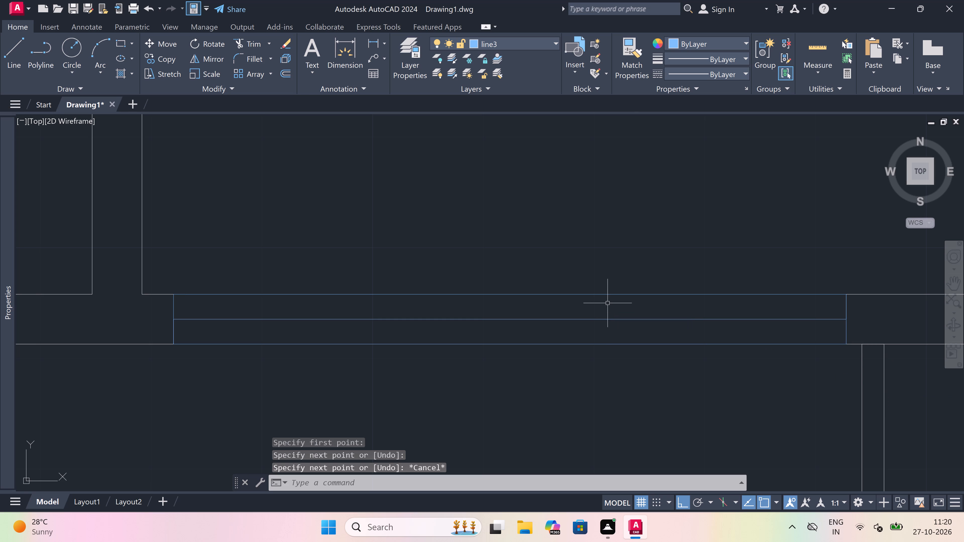
Draw a short divider across the opening's north half toward its east end and another across the south half toward its west end.
{"action": "key", "text": "space"}
{"action": "left_click", "coordinate": [618, 292]}
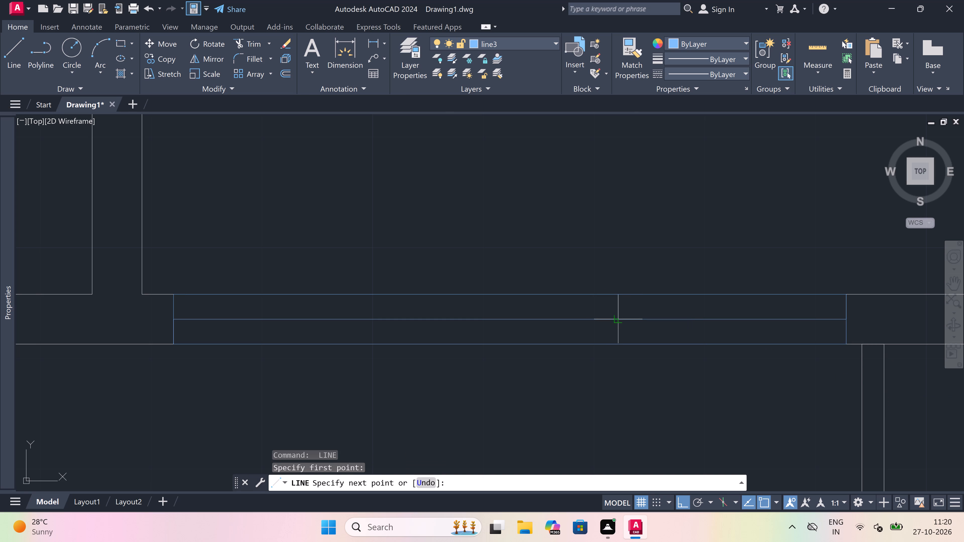
{"action": "left_click", "coordinate": [615, 321]}
{"action": "key", "text": "Escape"}
{"action": "key", "text": "space"}
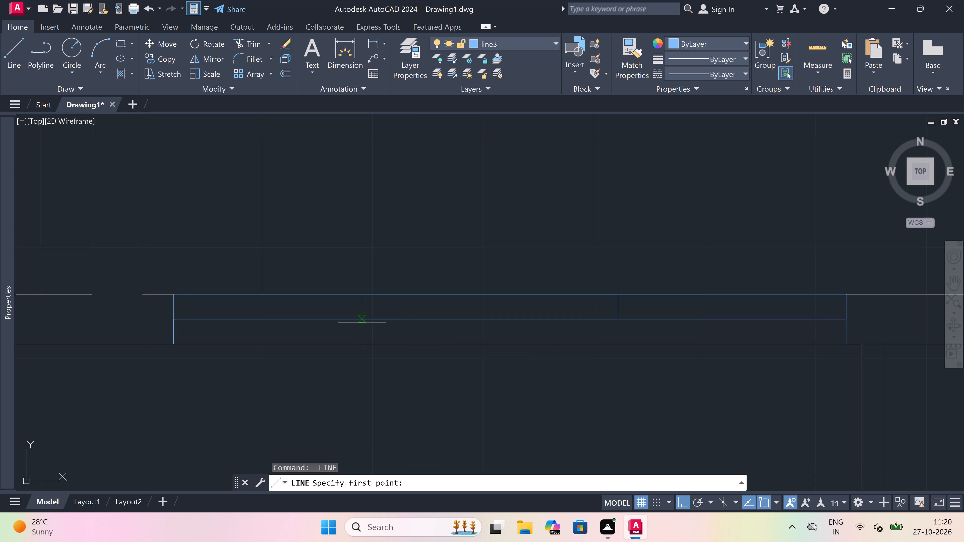
{"action": "left_click", "coordinate": [367, 320]}
{"action": "left_click", "coordinate": [370, 347]}
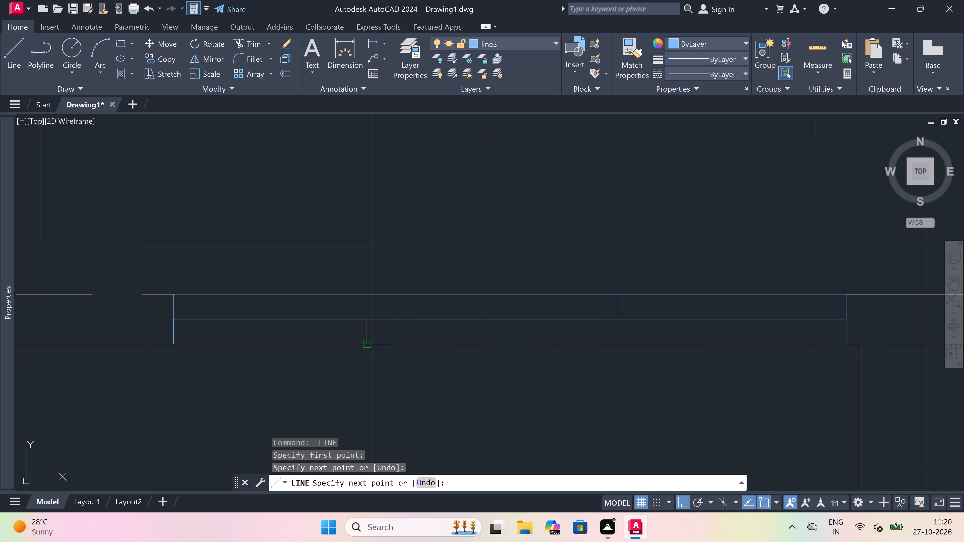
{"action": "key", "text": "Escape"}
Trim the opening's south line west of its divider and the north line east of its divider, leaving two overlapping sliding panels.
{"action": "type", "text": "tr"}
{"action": "key", "text": "space"}
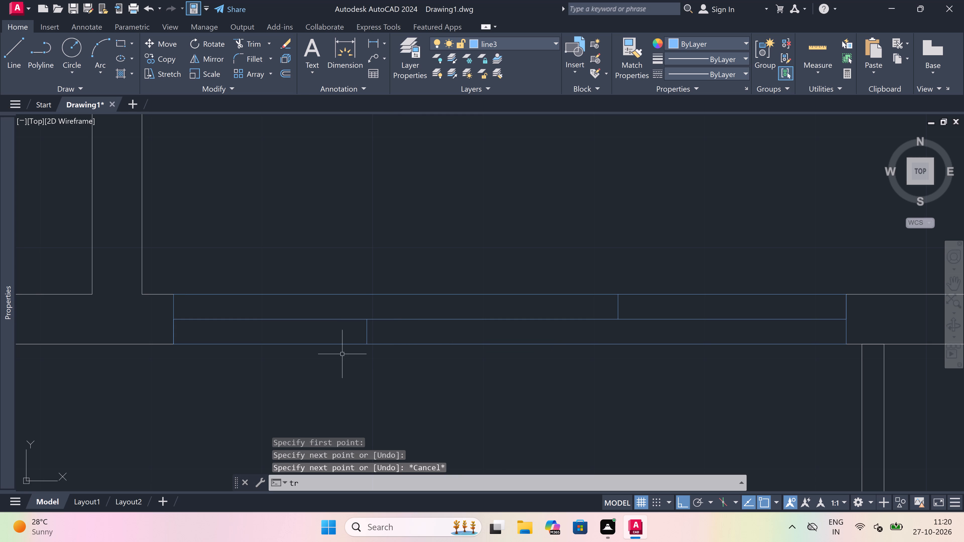
{"action": "left_click", "coordinate": [340, 344]}
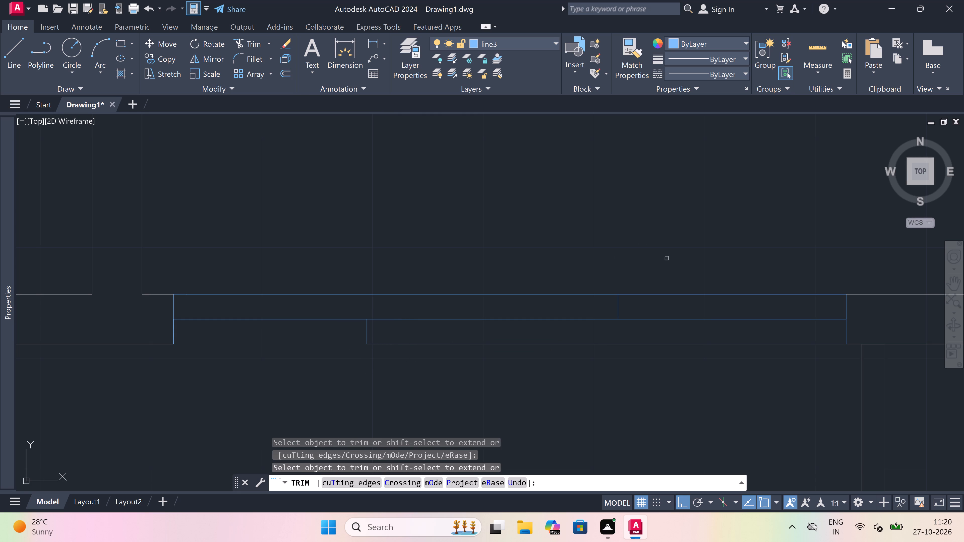
{"action": "left_click", "coordinate": [684, 297]}
{"action": "left_click", "coordinate": [680, 285]}
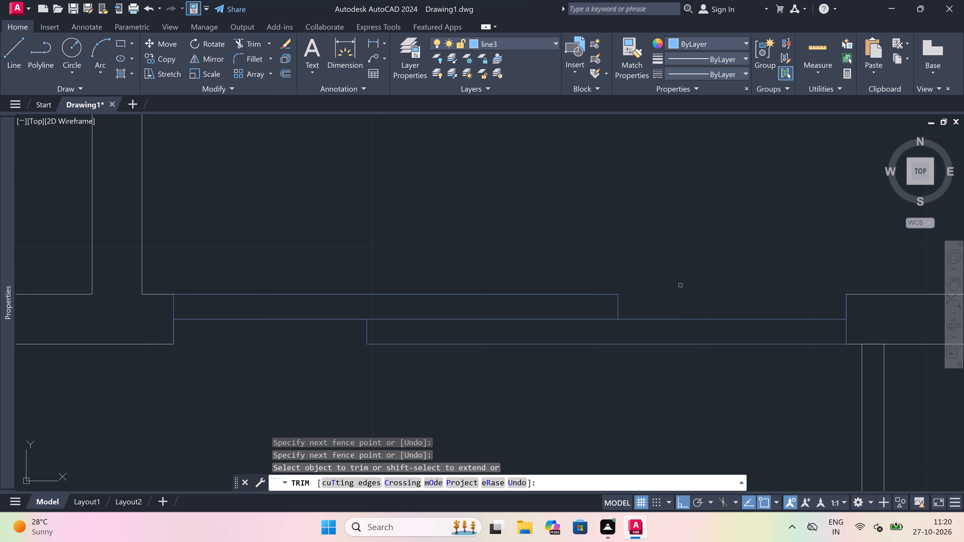
Draw an end line across the 12'0"x10'0" bedroom's south wall, just inside the east balcony's west wall.
{"action": "key", "text": "Escape"}
{"action": "scroll", "coordinate": [591, 308], "scroll_direction": "down", "scroll_amount": 5}
{"action": "scroll", "coordinate": [591, 308], "scroll_direction": "up", "scroll_amount": 1}
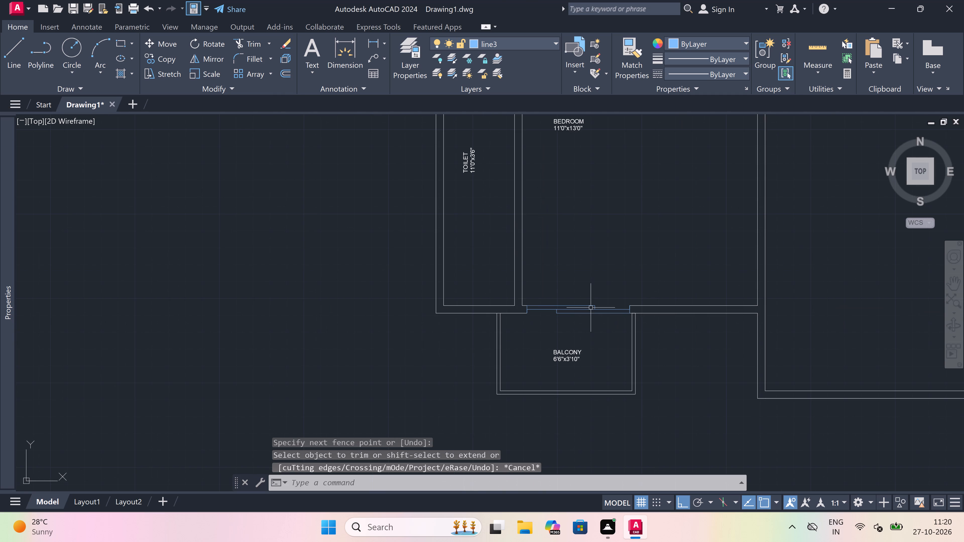
{"action": "scroll", "coordinate": [591, 308], "scroll_direction": "down", "scroll_amount": 3}
{"action": "scroll", "coordinate": [695, 305], "scroll_direction": "up", "scroll_amount": 3}
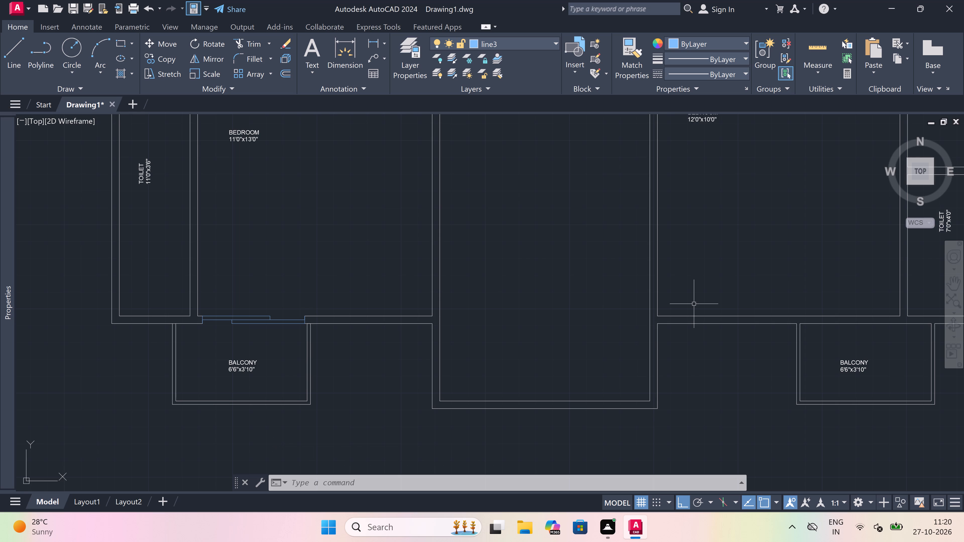
{"action": "scroll", "coordinate": [687, 312], "scroll_direction": "down", "scroll_amount": 3}
{"action": "scroll", "coordinate": [723, 310], "scroll_direction": "up", "scroll_amount": 2}
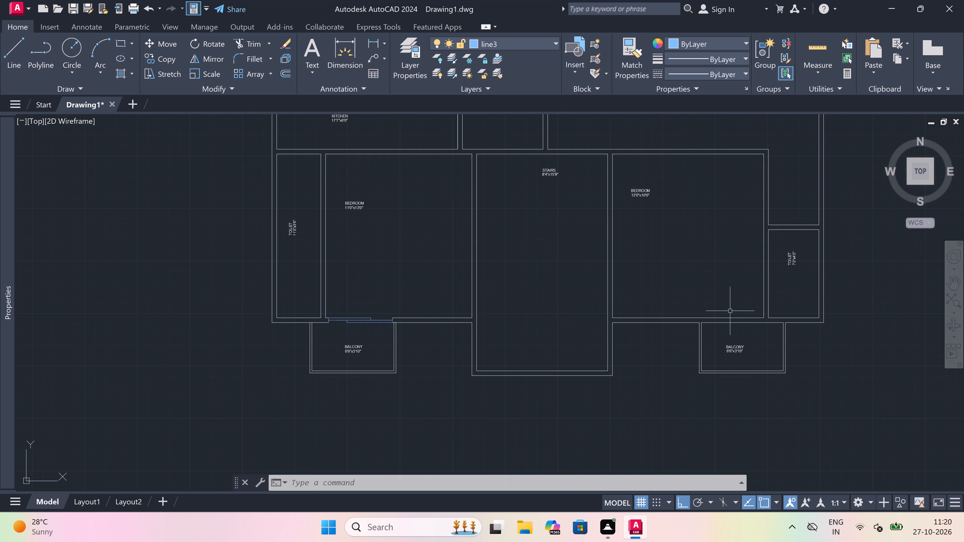
{"action": "scroll", "coordinate": [755, 325], "scroll_direction": "up", "scroll_amount": 2}
{"action": "key", "text": "l"}
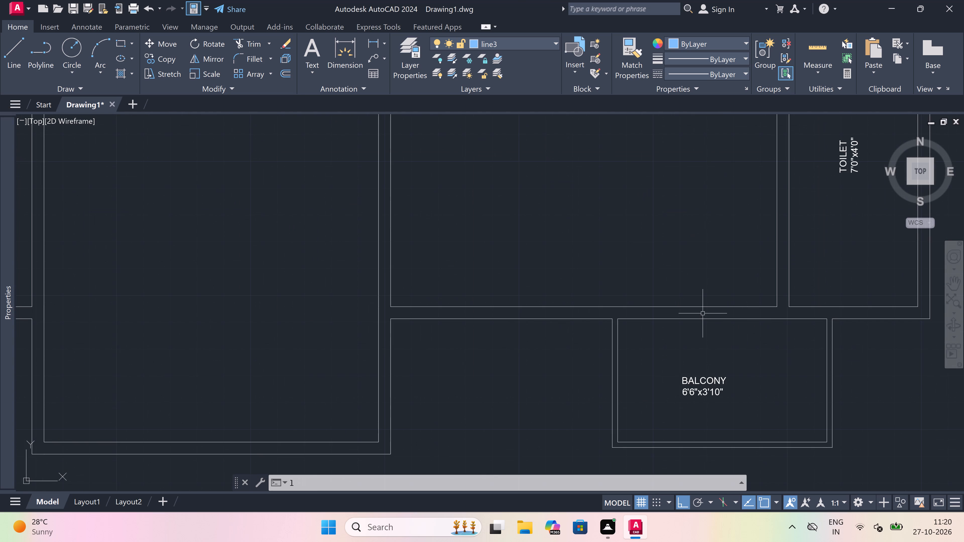
{"action": "key", "text": "space"}
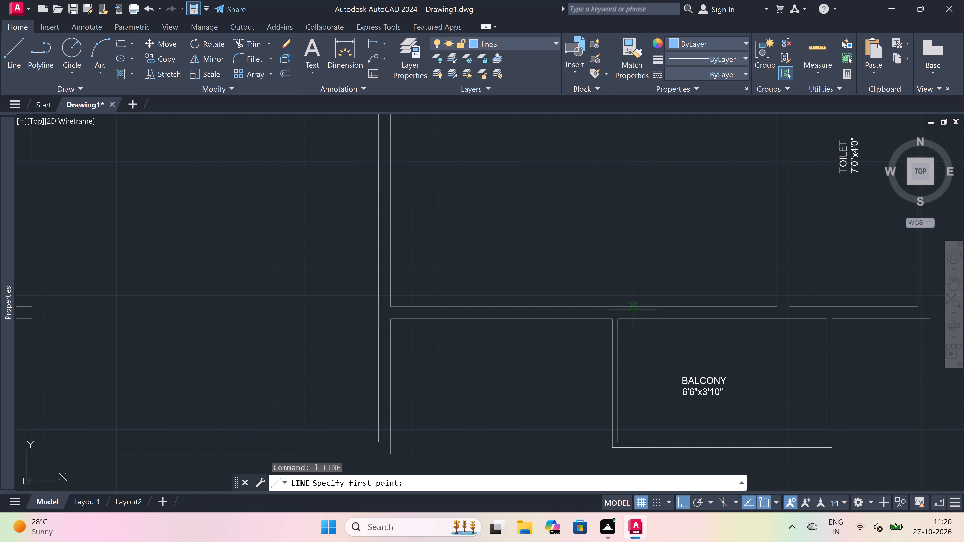
{"action": "scroll", "coordinate": [609, 315], "scroll_direction": "up", "scroll_amount": 1}
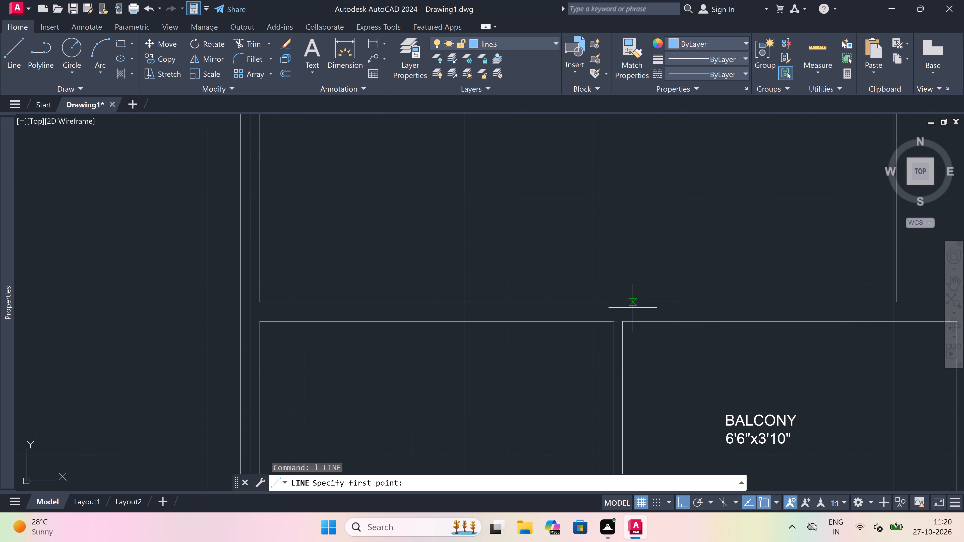
{"action": "left_click", "coordinate": [633, 305]}
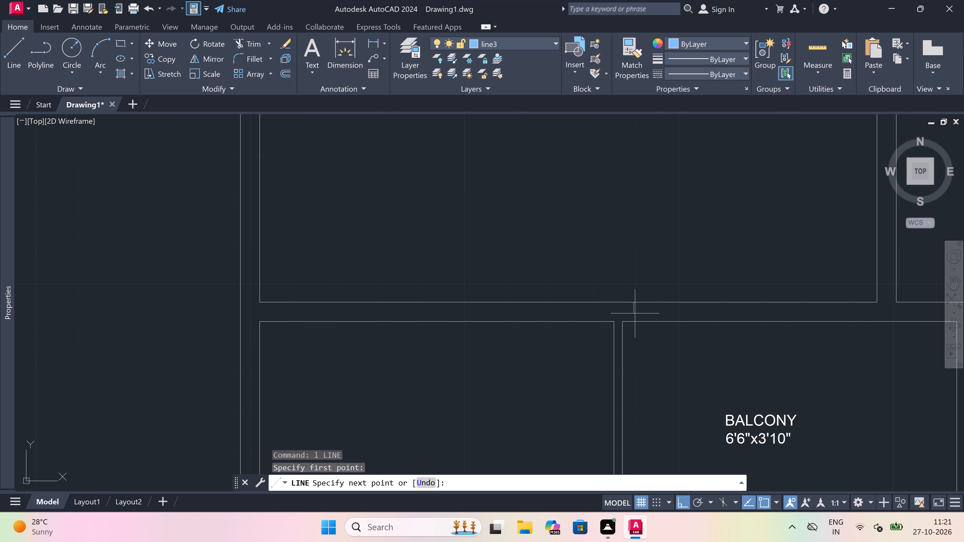
{"action": "left_click", "coordinate": [633, 319]}
Draw a centre line about 4'-6" east from the end line's midpoint, finishing with a second end line across the full wall thickness.
{"action": "left_click", "coordinate": [629, 312]}
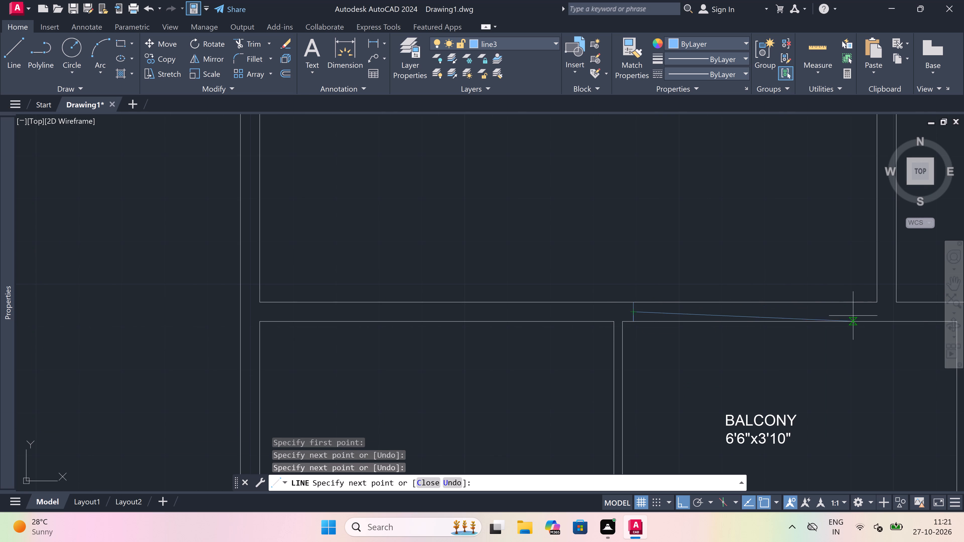
{"action": "scroll", "coordinate": [867, 307], "scroll_direction": "up", "scroll_amount": 2}
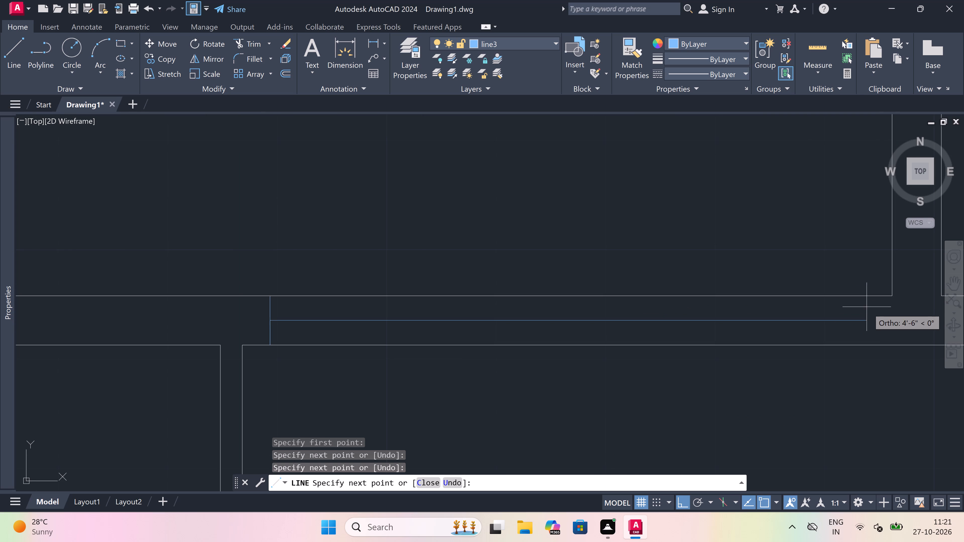
{"action": "left_click_drag", "start_coordinate": [869, 319], "coordinate": [869, 316]}
{"action": "left_click", "coordinate": [870, 289]}
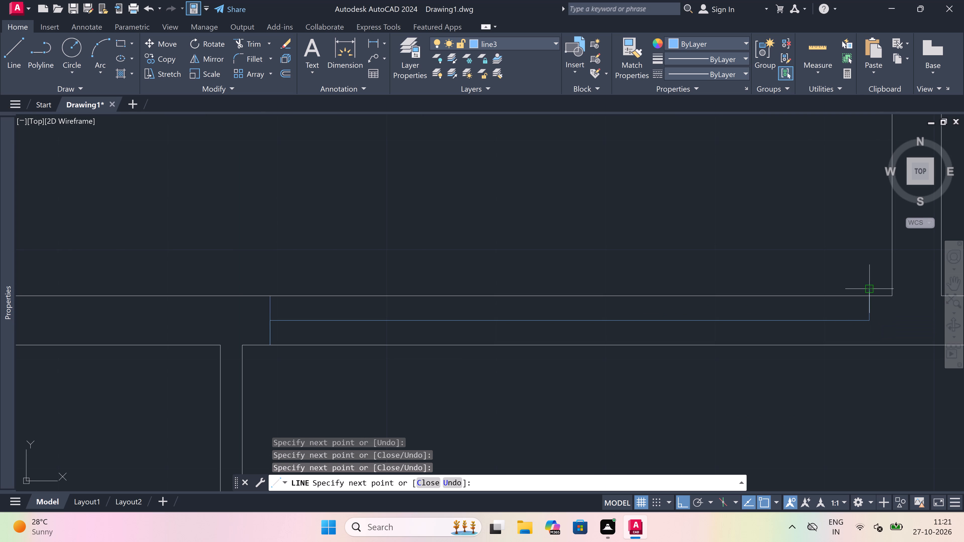
{"action": "key", "text": "ctrl+z"}
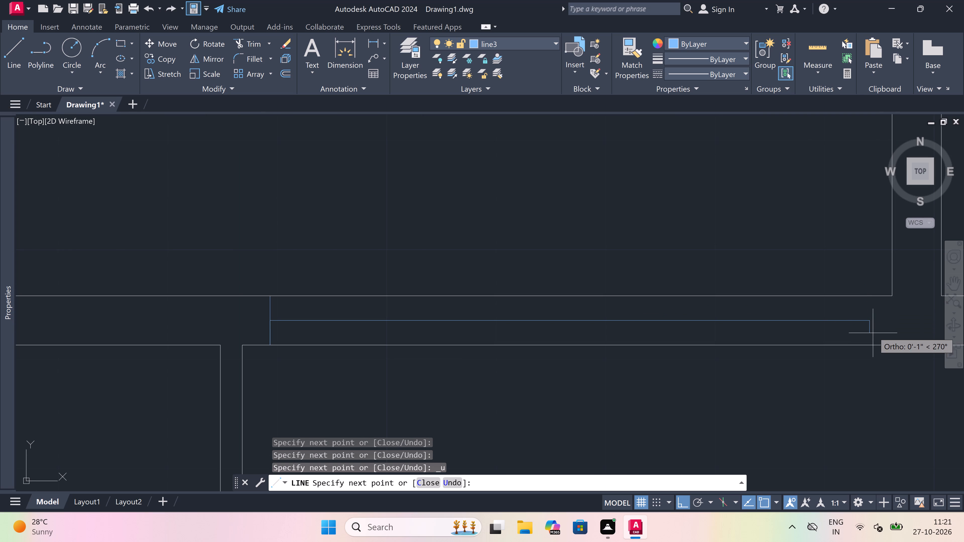
{"action": "left_click_drag", "start_coordinate": [873, 293], "coordinate": [873, 299]}
{"action": "left_click", "coordinate": [872, 346]}
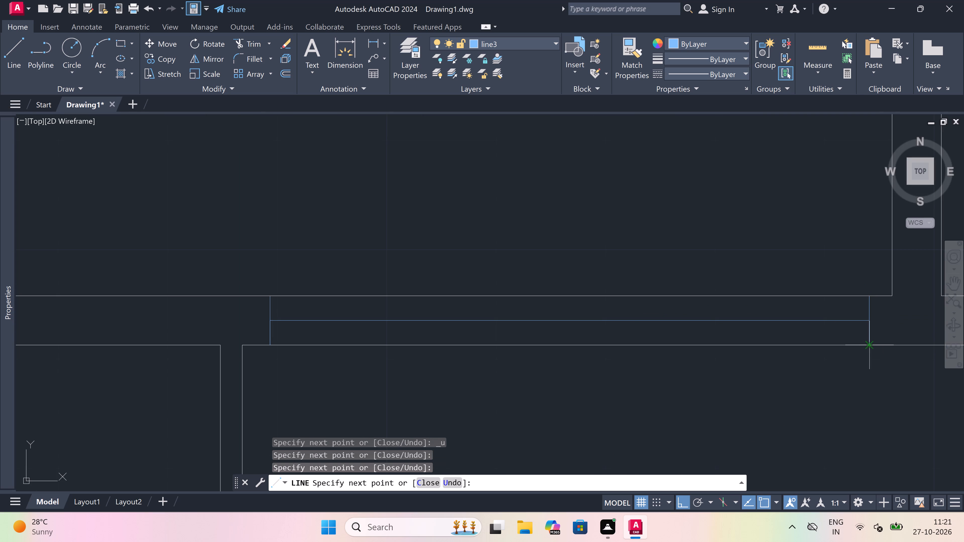
{"action": "key", "text": "Escape"}
Trim both bedroom wall lines between the two end lines to open the wall at the east balcony.
{"action": "type", "text": "tr"}
{"action": "key", "text": "space"}
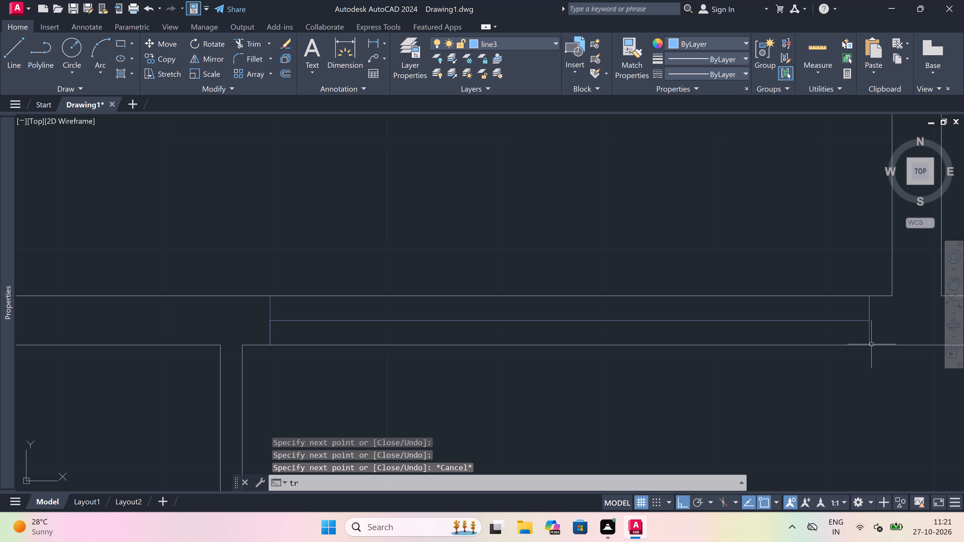
{"action": "left_click", "coordinate": [846, 335]}
{"action": "left_click", "coordinate": [744, 411]}
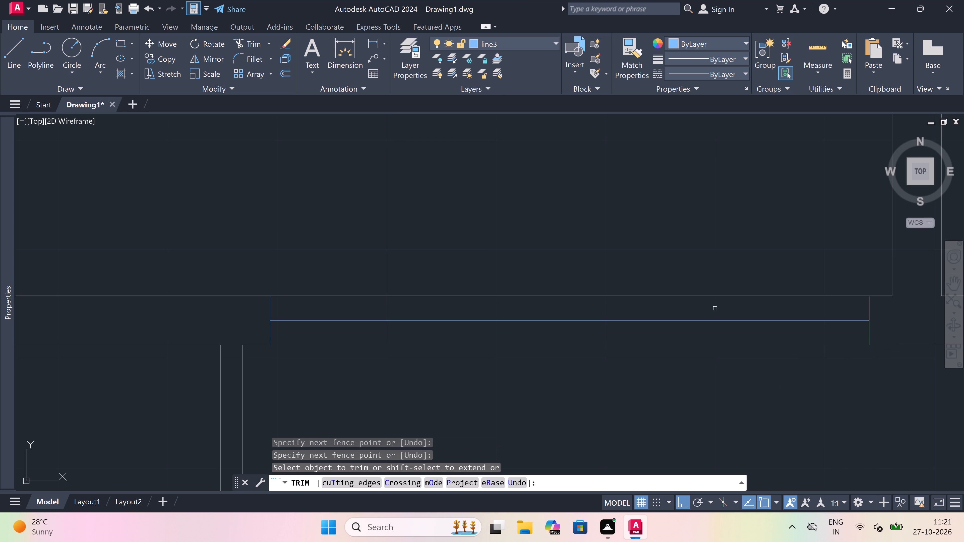
{"action": "left_click", "coordinate": [715, 306]}
{"action": "left_click", "coordinate": [711, 247]}
{"action": "key", "text": "Escape"}
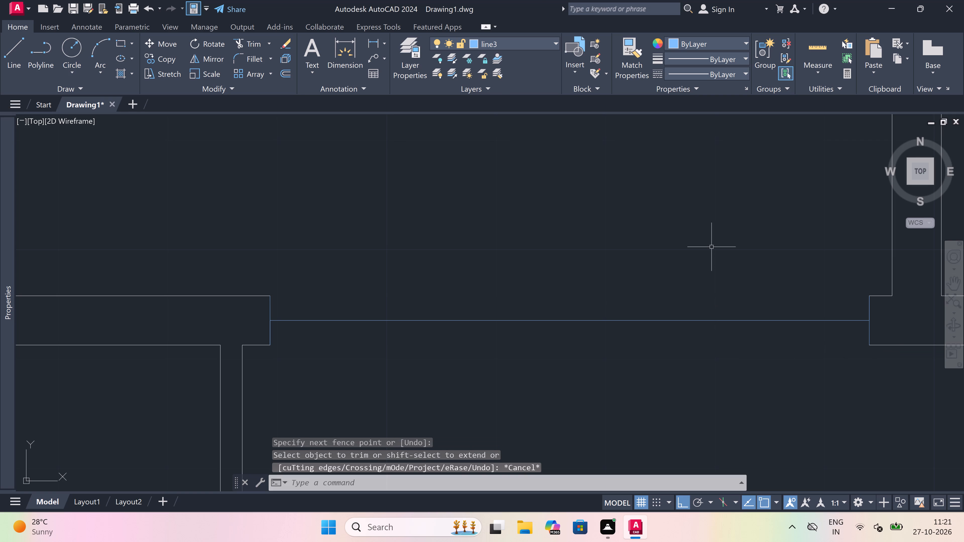
Draw lines along the south and north wall faces across the east balcony opening, joining its end lines.
{"action": "key", "text": "l"}
{"action": "key", "text": "space"}
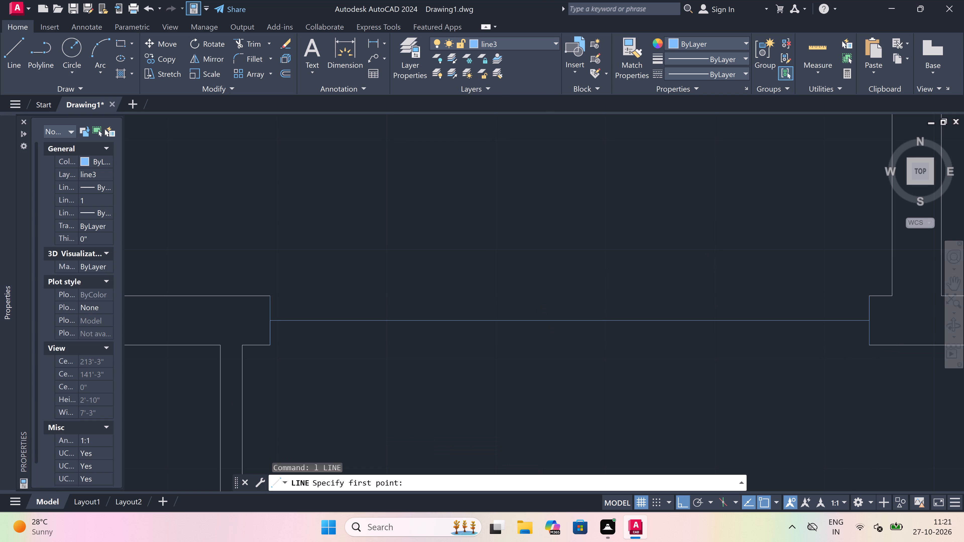
{"action": "left_click", "coordinate": [270, 348]}
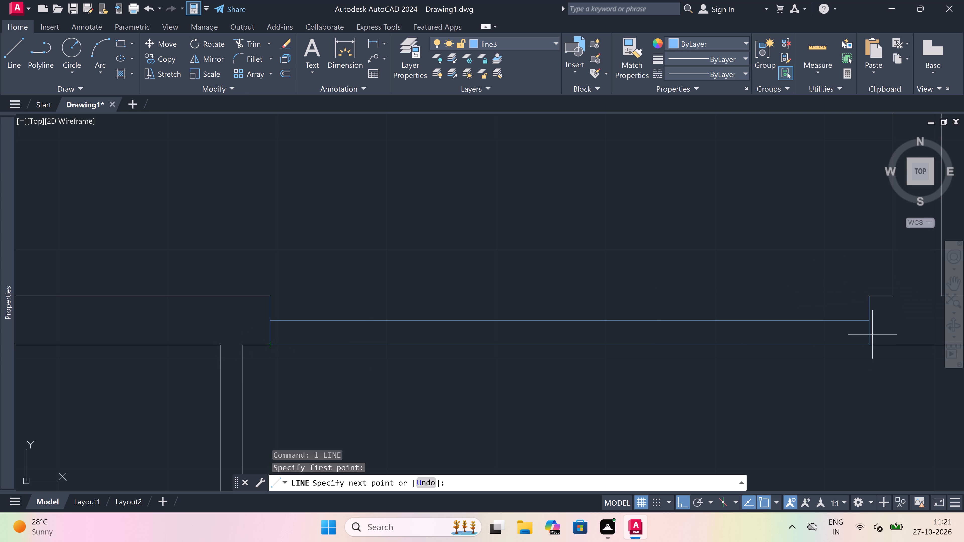
{"action": "left_click", "coordinate": [866, 345]}
{"action": "key", "text": "Escape"}
{"action": "key", "text": "space"}
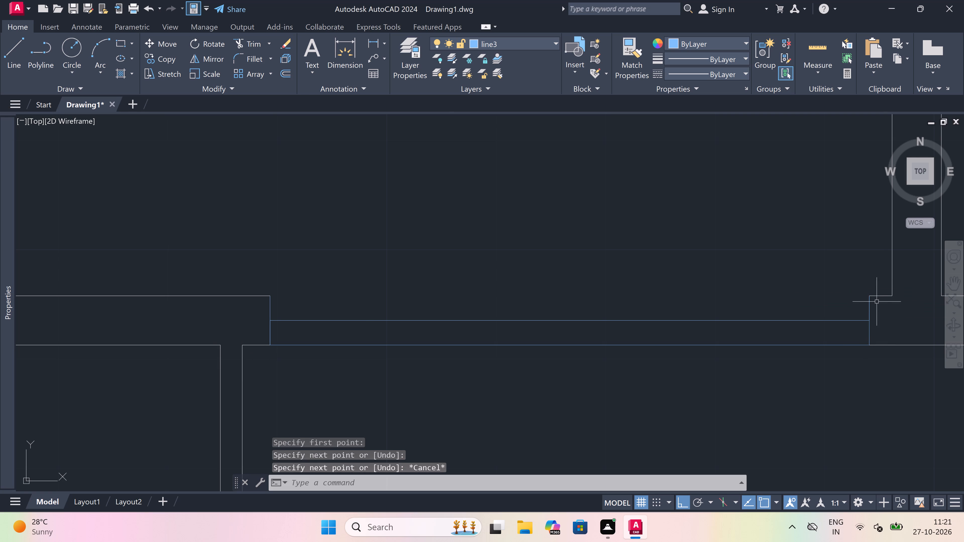
{"action": "left_click", "coordinate": [870, 295]}
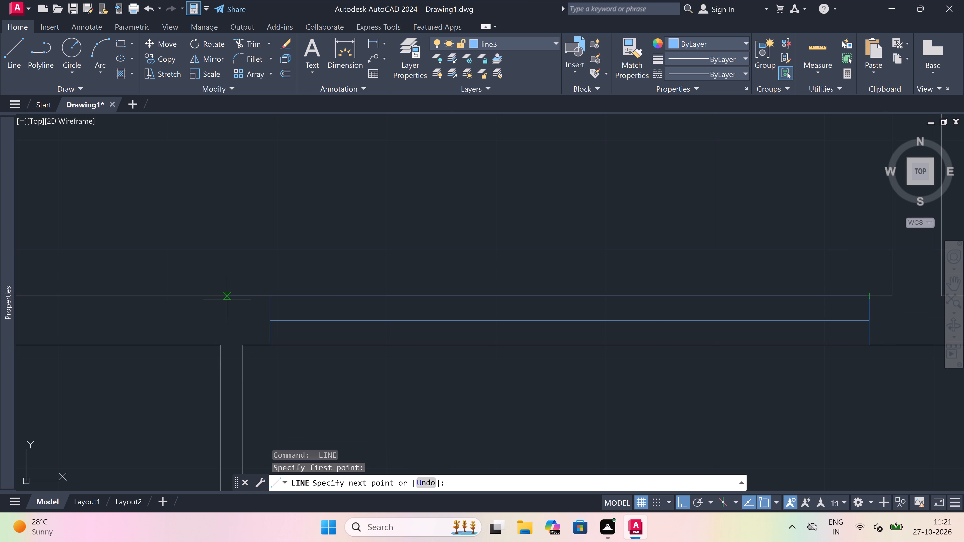
{"action": "left_click", "coordinate": [268, 296]}
{"action": "key", "text": "Escape"}
Draw a short divider across the east balcony opening's north half toward its east end and another across the south half toward its west end.
{"action": "scroll", "coordinate": [553, 249], "scroll_direction": "down", "scroll_amount": 3}
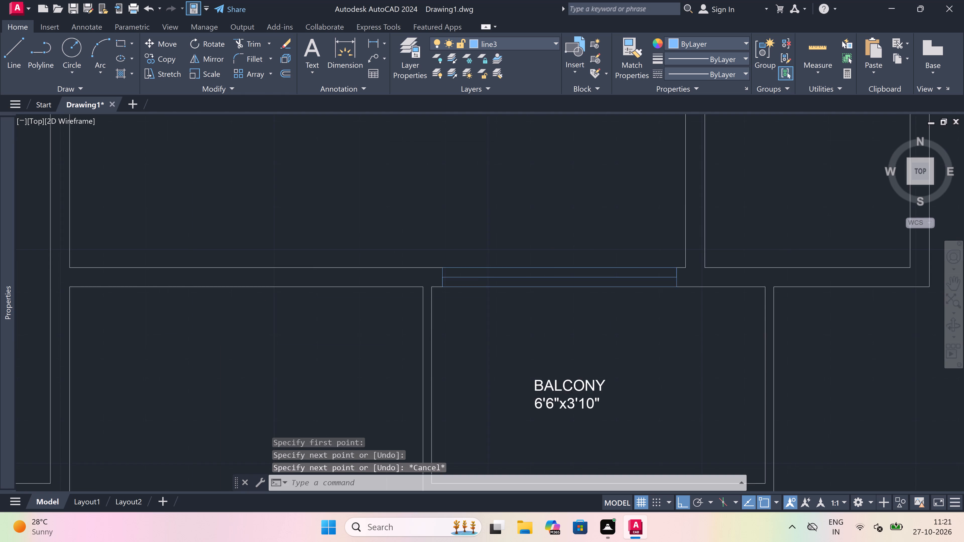
{"action": "scroll", "coordinate": [553, 249], "scroll_direction": "down", "scroll_amount": 5}
{"action": "scroll", "coordinate": [554, 249], "scroll_direction": "up", "scroll_amount": 6}
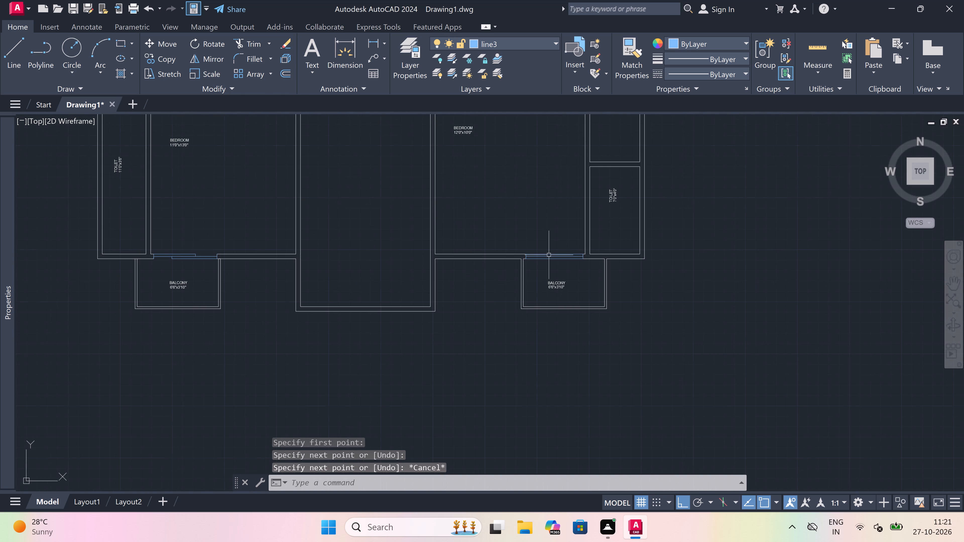
{"action": "scroll", "coordinate": [556, 242], "scroll_direction": "up", "scroll_amount": 2}
{"action": "key", "text": "space"}
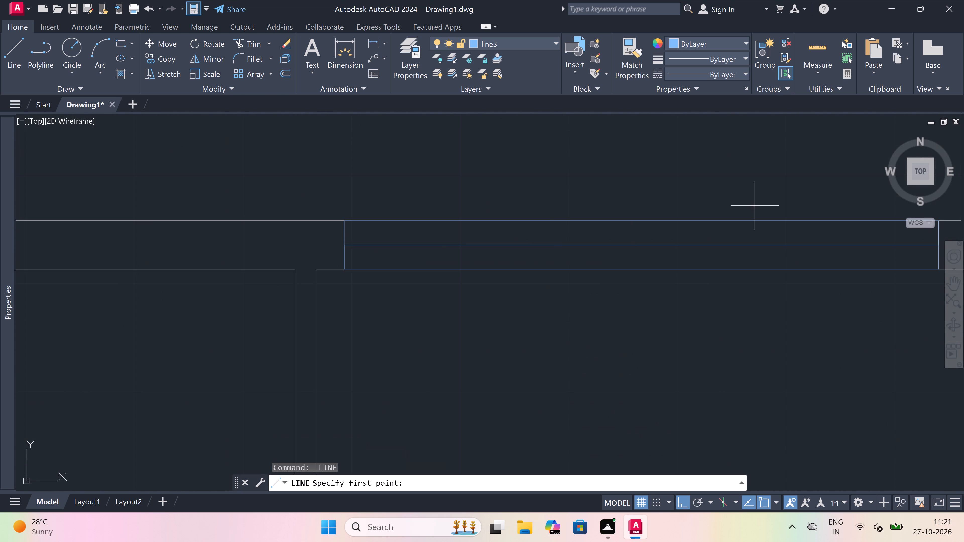
{"action": "scroll", "coordinate": [755, 206], "scroll_direction": "down", "scroll_amount": 2}
{"action": "scroll", "coordinate": [755, 205], "scroll_direction": "up", "scroll_amount": 2}
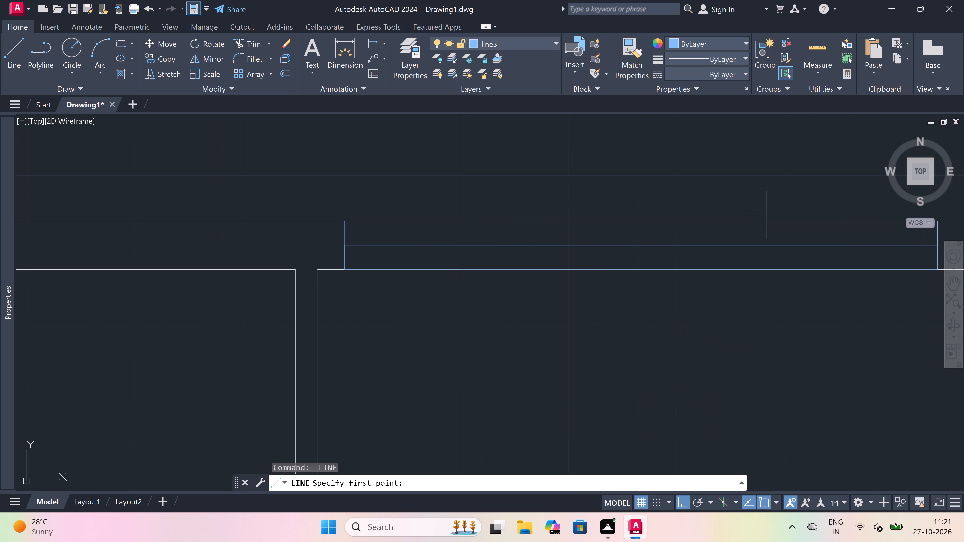
{"action": "left_click", "coordinate": [762, 221]}
{"action": "left_click", "coordinate": [760, 244]}
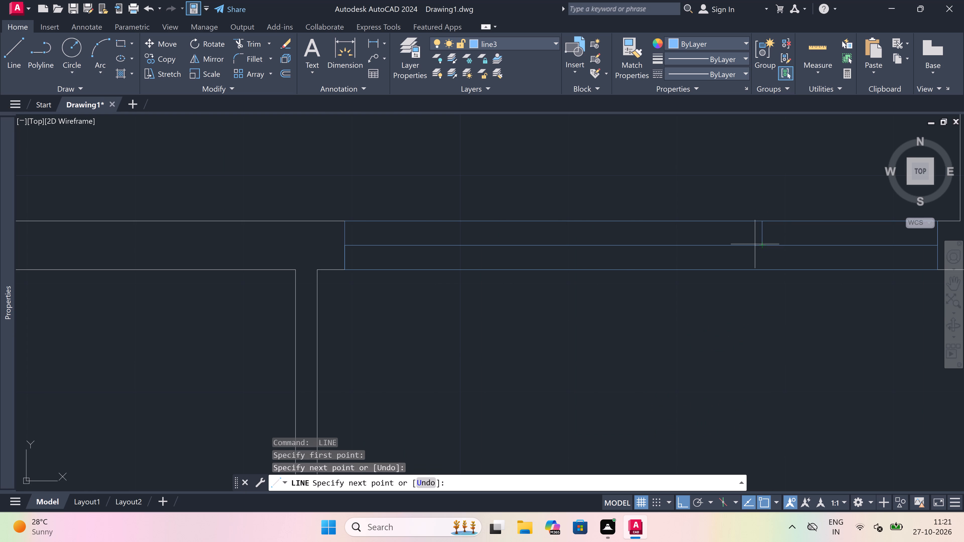
{"action": "key", "text": "Escape"}
{"action": "key", "text": "space"}
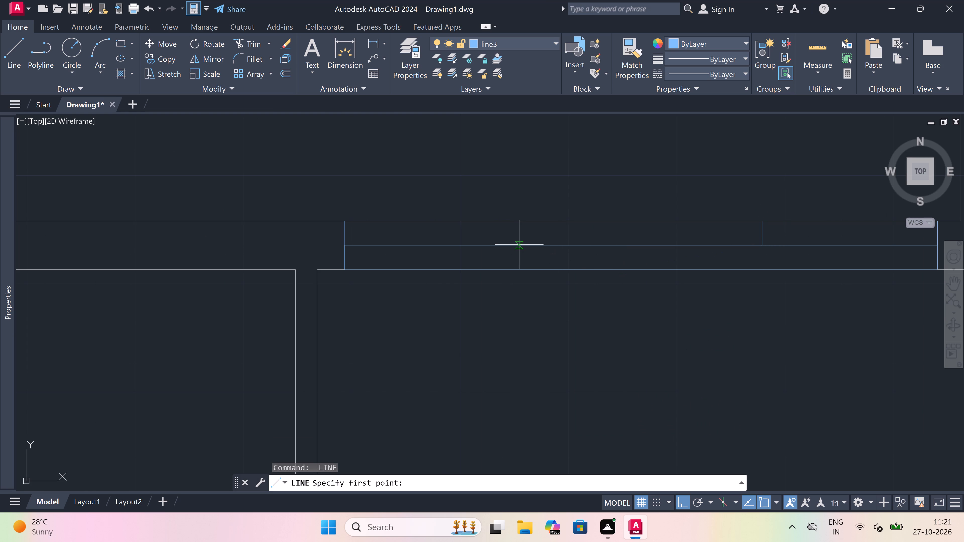
{"action": "left_click", "coordinate": [517, 244]}
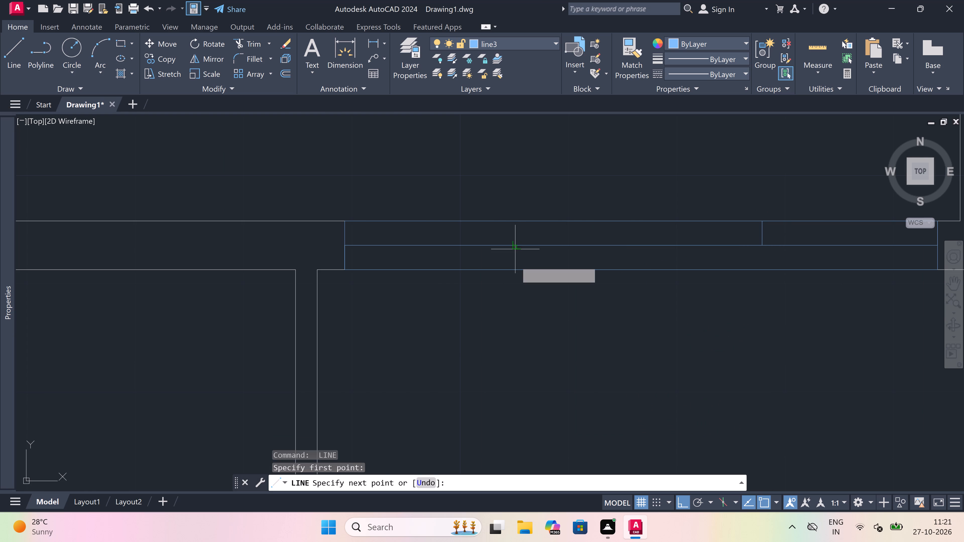
{"action": "left_click", "coordinate": [514, 272]}
{"action": "key", "text": "Escape"}
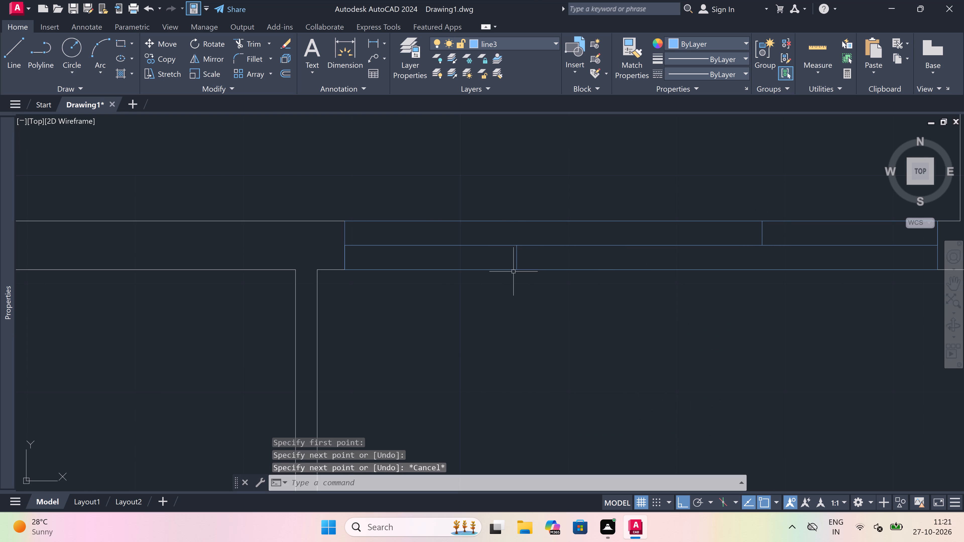
Trim the opening's south line west of its divider and the north line east of its divider, leaving two overlapping sliding panels.
{"action": "type", "text": "tr"}
{"action": "key", "text": "space"}
{"action": "left_click", "coordinate": [487, 272]}
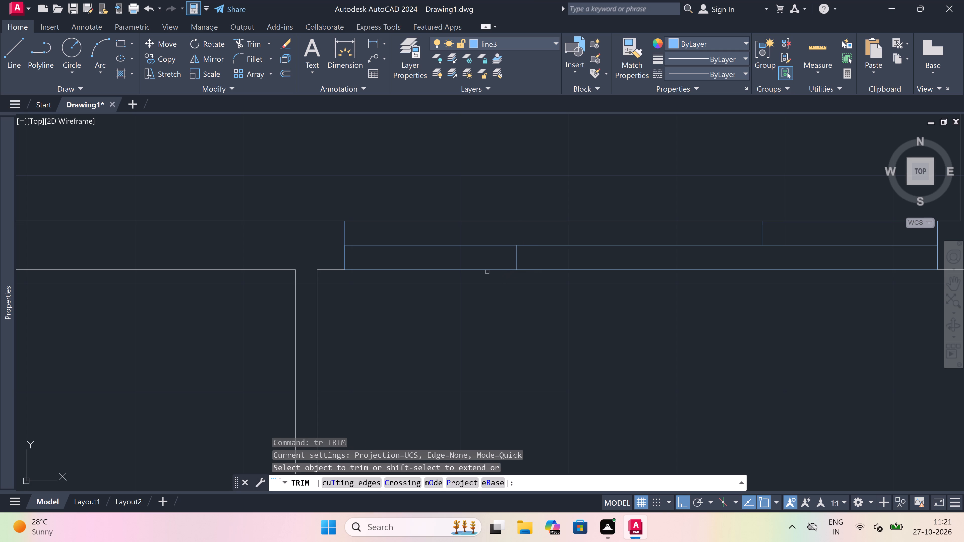
{"action": "left_click", "coordinate": [487, 261]}
{"action": "scroll", "coordinate": [487, 261], "scroll_direction": "down", "scroll_amount": 2}
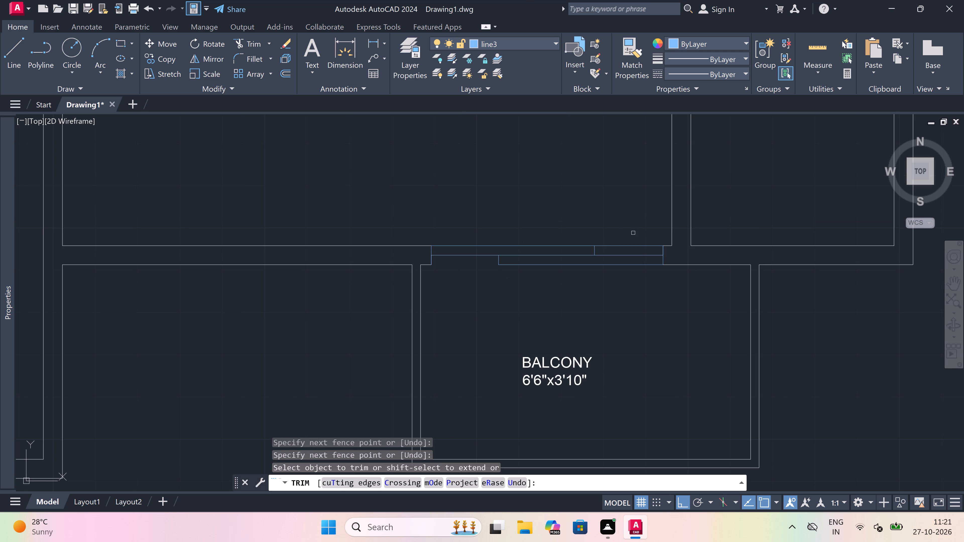
{"action": "left_click", "coordinate": [618, 248]}
{"action": "left_click", "coordinate": [622, 234]}
{"action": "key", "text": "Escape"}
Draw a short end line across the stairs' south wall, near the wall's west end.
{"action": "scroll", "coordinate": [627, 234], "scroll_direction": "down", "scroll_amount": 5}
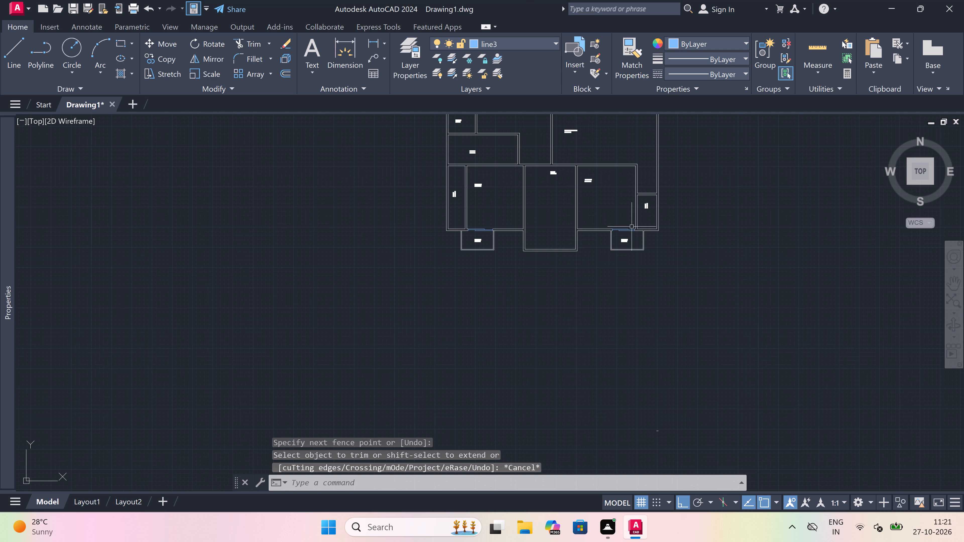
{"action": "type", "text": "l"}
{"action": "key", "text": "space"}
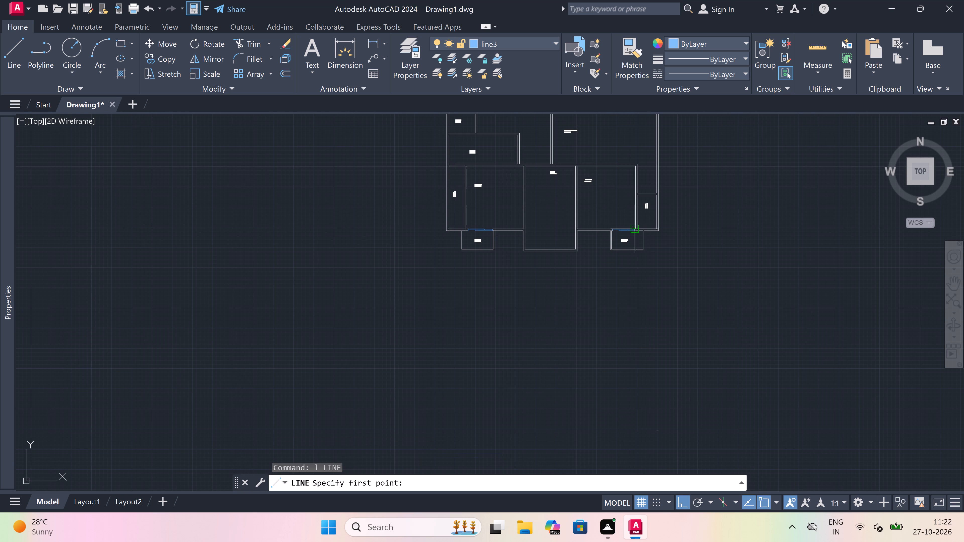
{"action": "scroll", "coordinate": [518, 252], "scroll_direction": "up", "scroll_amount": 2}
{"action": "scroll", "coordinate": [537, 237], "scroll_direction": "up", "scroll_amount": 1}
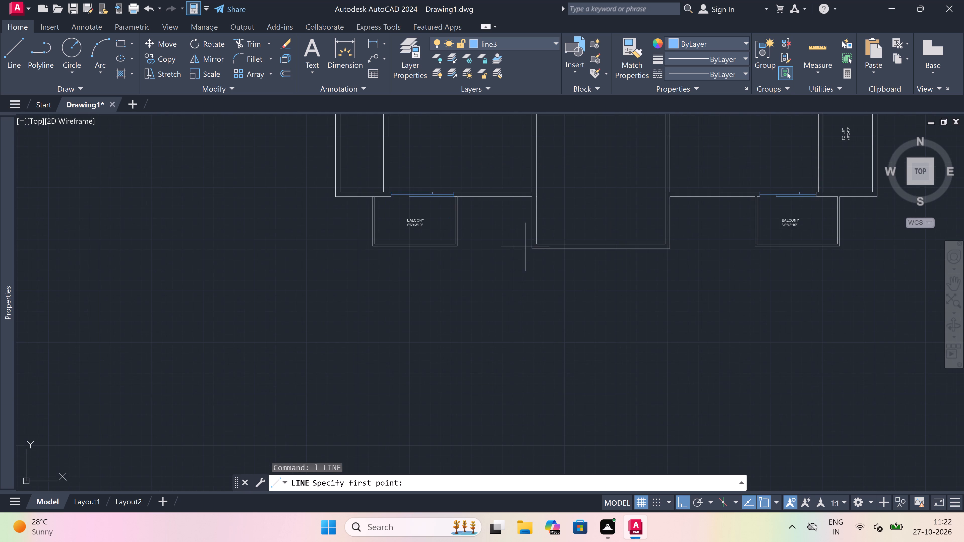
{"action": "scroll", "coordinate": [537, 237], "scroll_direction": "up", "scroll_amount": 1}
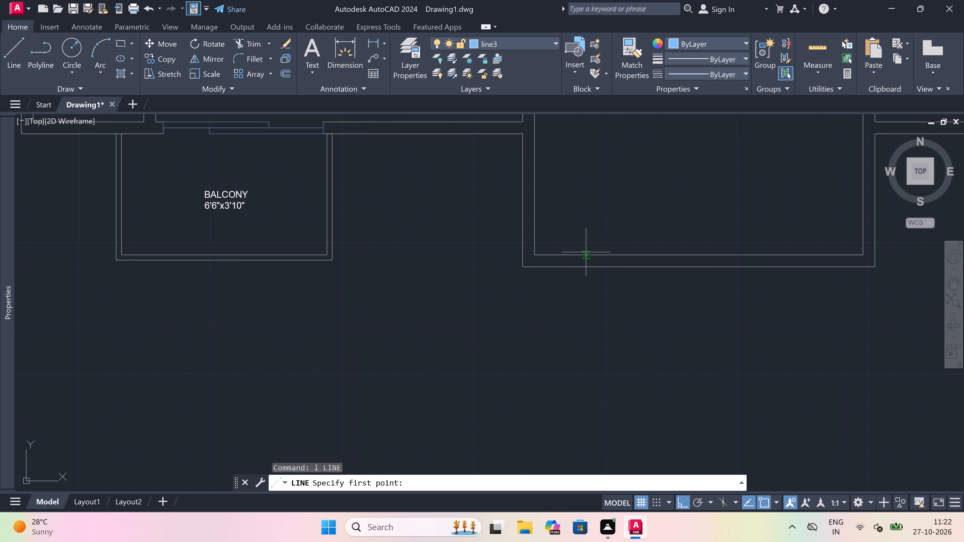
{"action": "left_click", "coordinate": [586, 254]}
{"action": "key", "text": "Escape"}
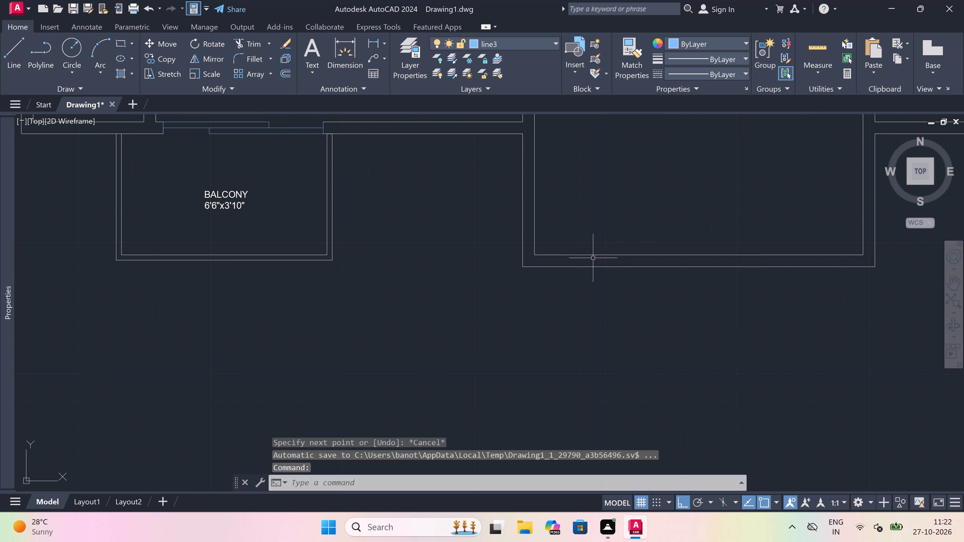
{"action": "key", "text": "space"}
{"action": "left_click", "coordinate": [593, 255]}
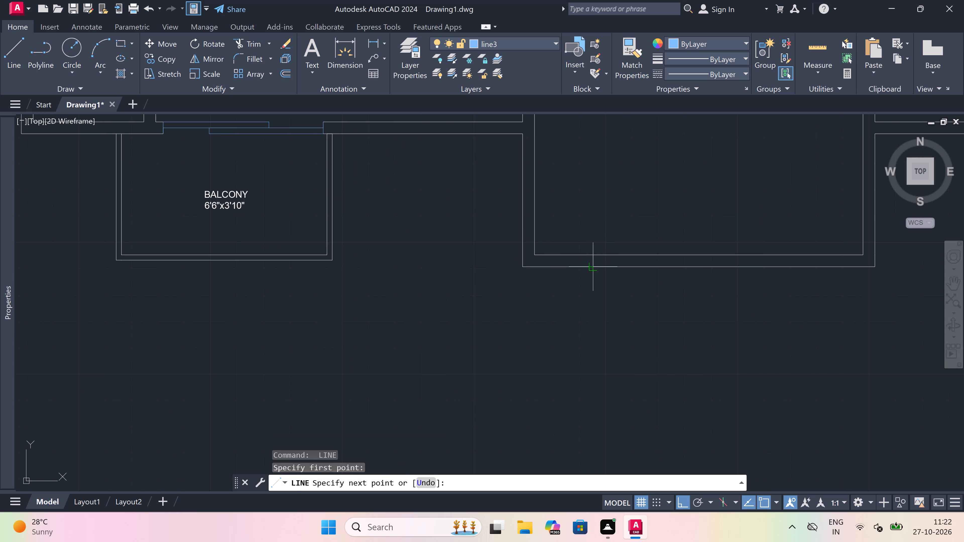
{"action": "left_click", "coordinate": [590, 264]}
Draw a 5' line east along the middle of the stairs' south wall, then an end line across the wall there.
{"action": "left_click", "coordinate": [591, 259]}
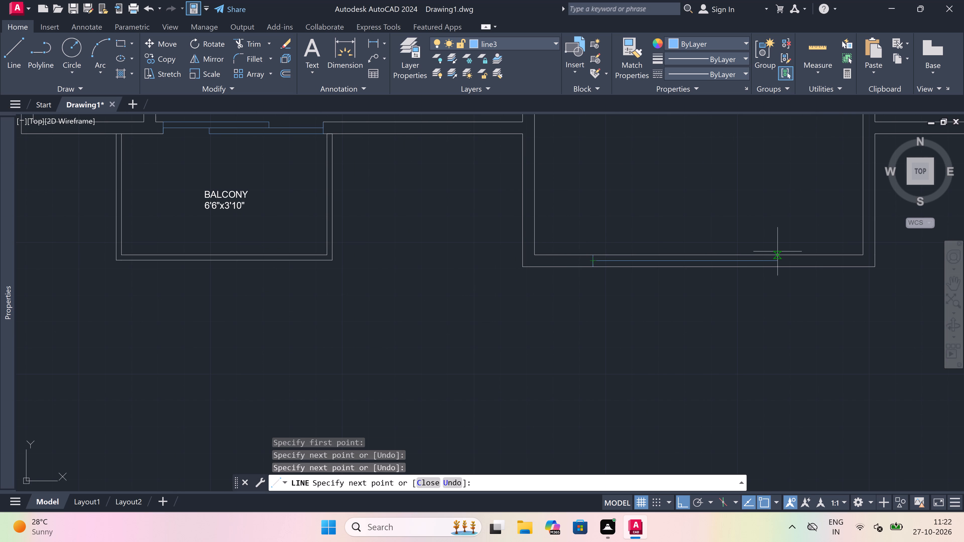
{"action": "type", "text": "5'"}
{"action": "key", "text": "space"}
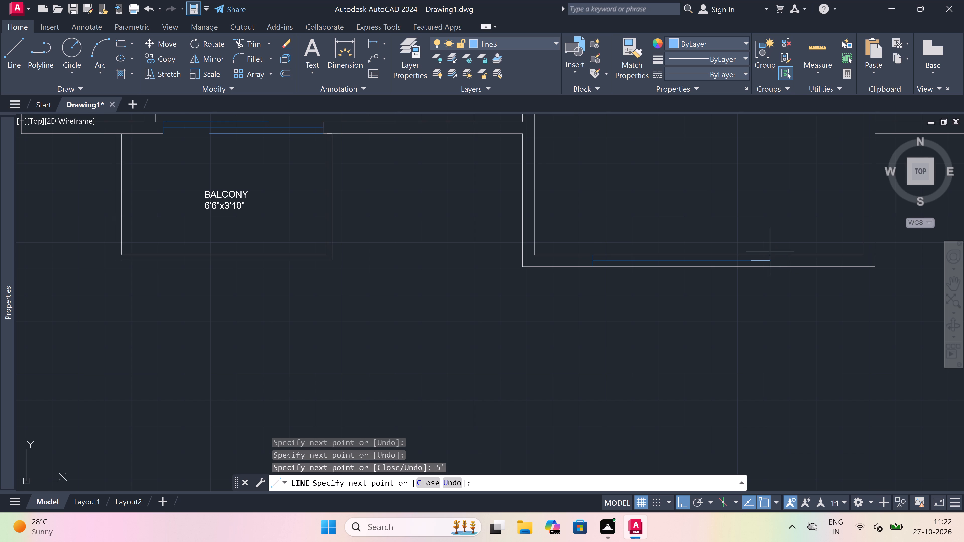
{"action": "scroll", "coordinate": [764, 250], "scroll_direction": "up", "scroll_amount": 2}
{"action": "left_click", "coordinate": [728, 260]}
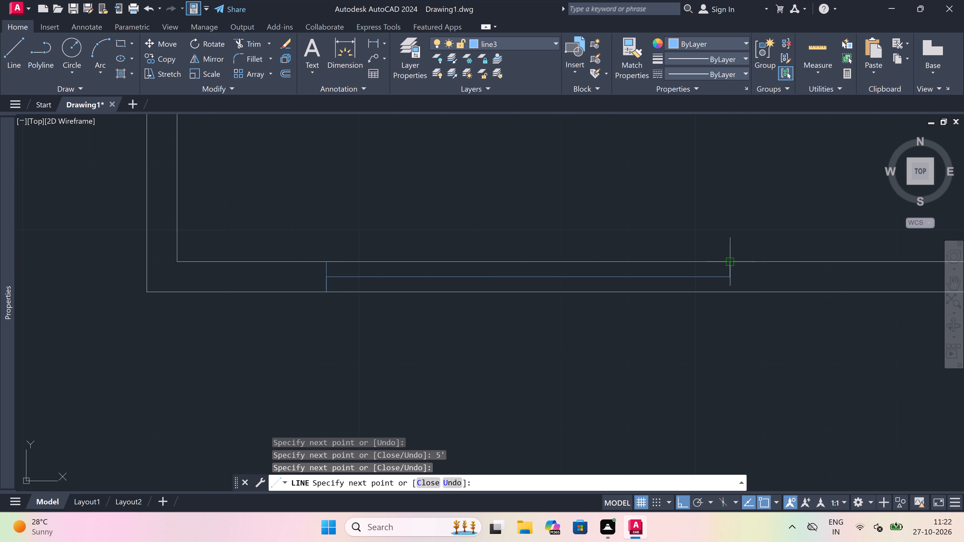
{"action": "left_click", "coordinate": [730, 289]}
{"action": "key", "text": "Escape"}
Trim both faces of the stairs' south wall between the two end lines.
{"action": "key", "text": "t"}
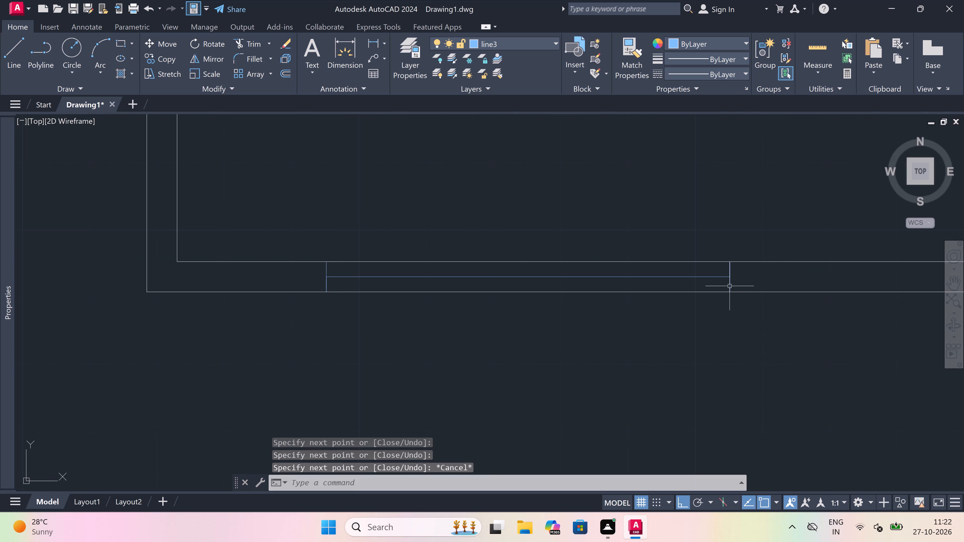
{"action": "key", "text": "r"}
{"action": "key", "text": "space"}
{"action": "left_click", "coordinate": [689, 283]}
{"action": "left_click", "coordinate": [614, 337]}
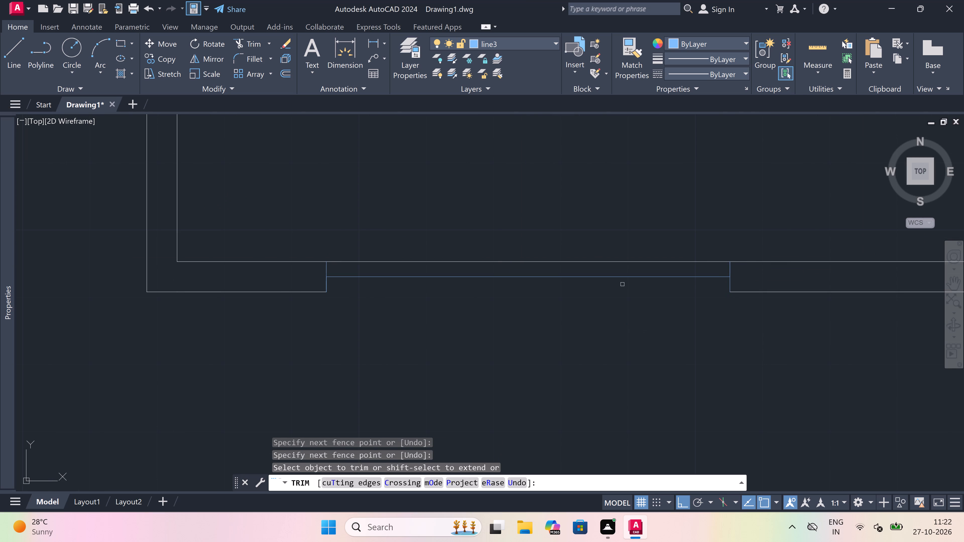
{"action": "left_click", "coordinate": [633, 260]}
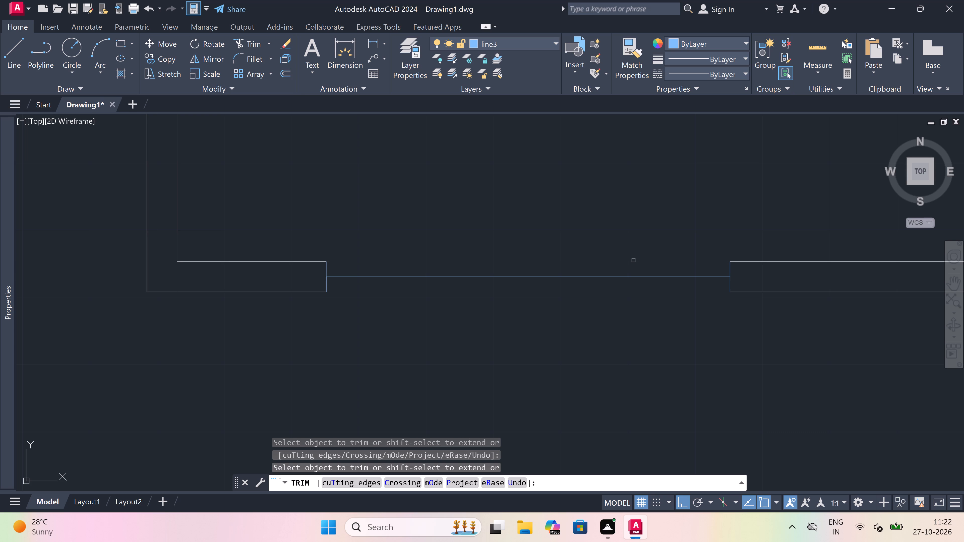
{"action": "key", "text": "Escape"}
Draw lines along the north and south wall faces across the stairs' opening, joining its end lines.
{"action": "key", "text": "l"}
{"action": "key", "text": "space"}
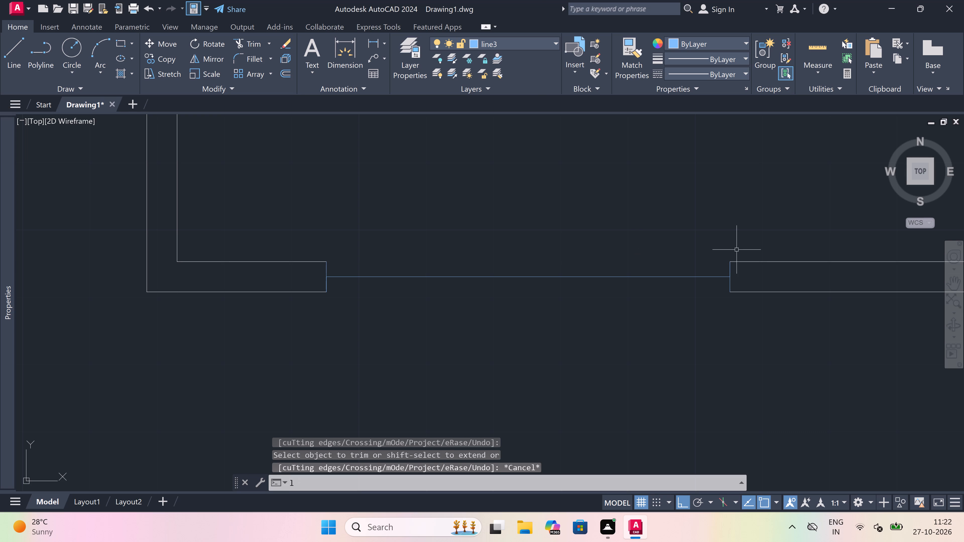
{"action": "left_click", "coordinate": [726, 262]}
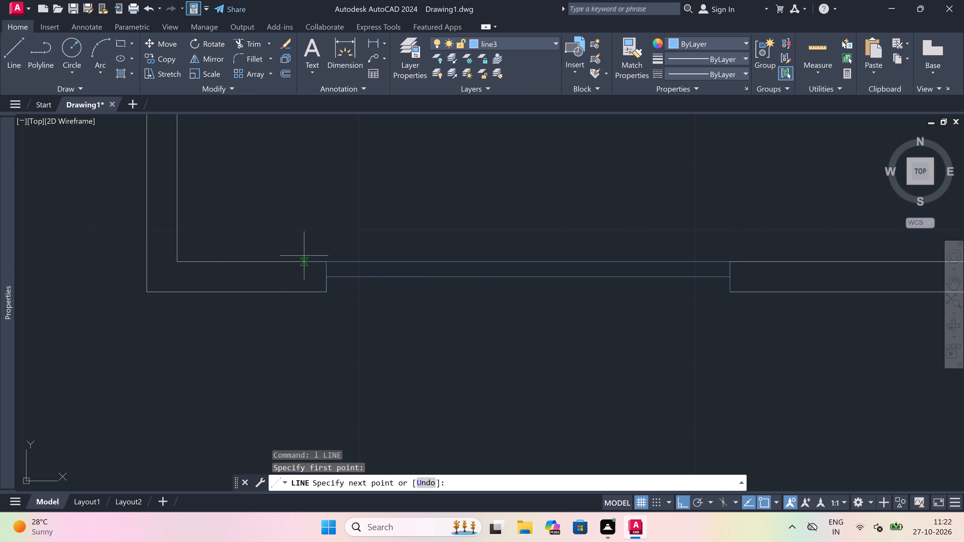
{"action": "left_click", "coordinate": [327, 259]}
{"action": "key", "text": "Escape"}
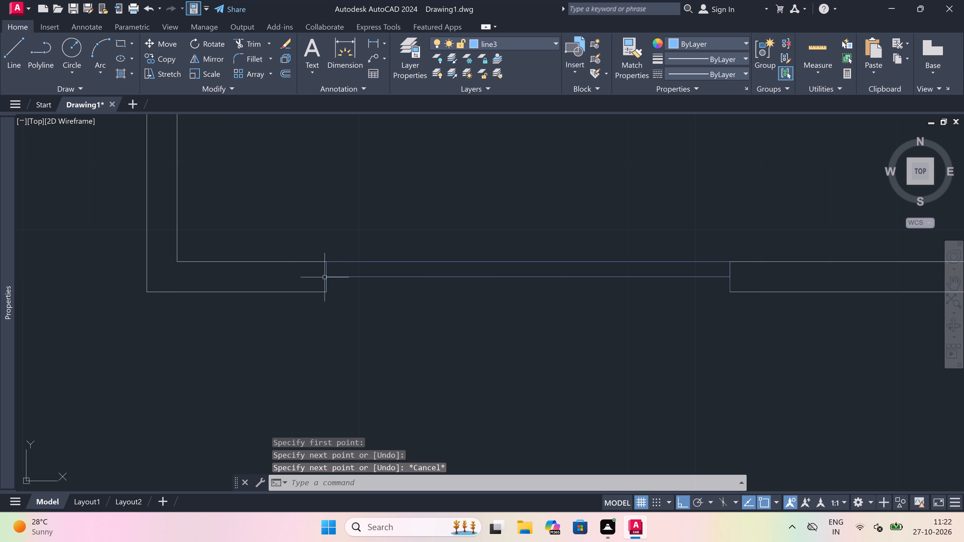
{"action": "key", "text": "space"}
{"action": "left_click_drag", "start_coordinate": [327, 295], "coordinate": [331, 295]}
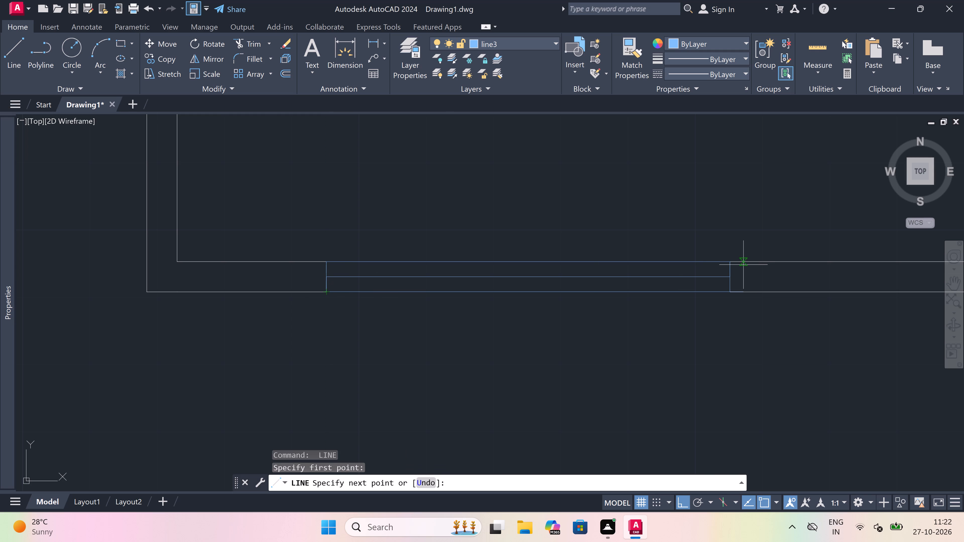
{"action": "left_click", "coordinate": [728, 292]}
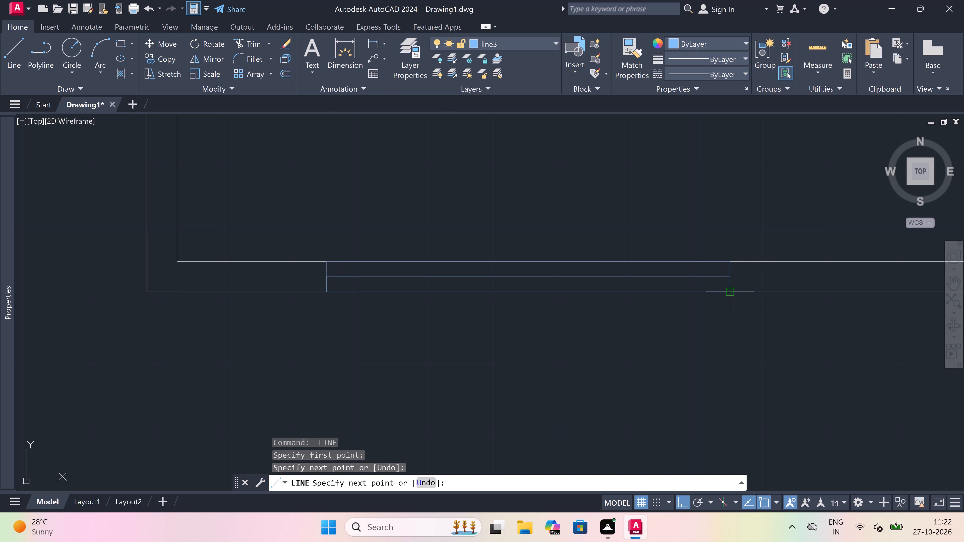
{"action": "key", "text": "Escape"}
Draw a short end line across the drawing/dining room's east wall, just south of the northeast kitchen.
{"action": "scroll", "coordinate": [645, 279], "scroll_direction": "down", "scroll_amount": 7}
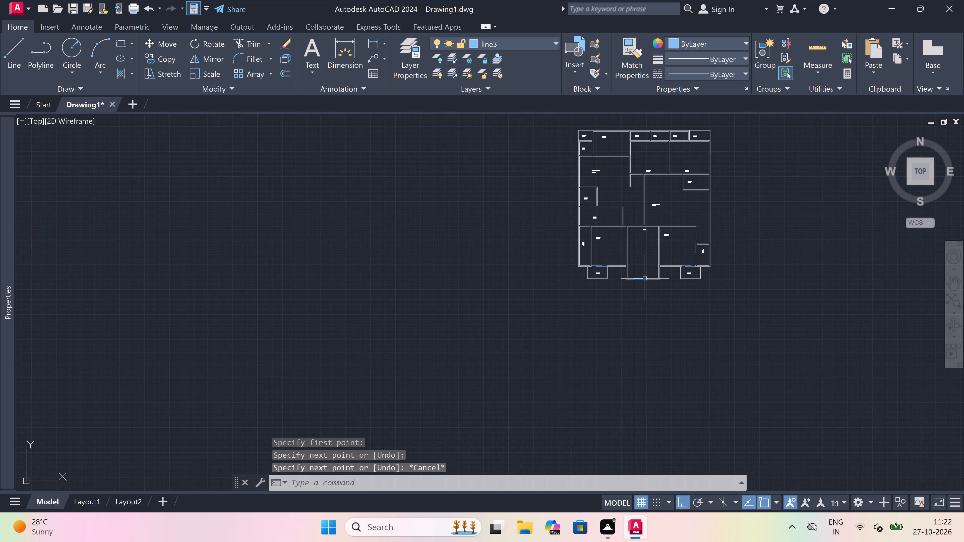
{"action": "key", "text": "space"}
{"action": "scroll", "coordinate": [704, 208], "scroll_direction": "up", "scroll_amount": 1}
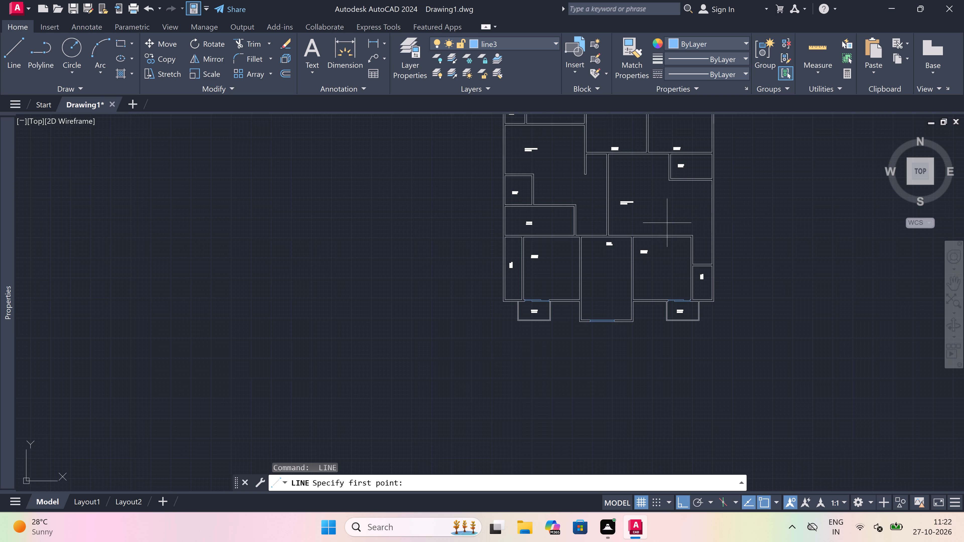
{"action": "scroll", "coordinate": [674, 226], "scroll_direction": "down", "scroll_amount": 1}
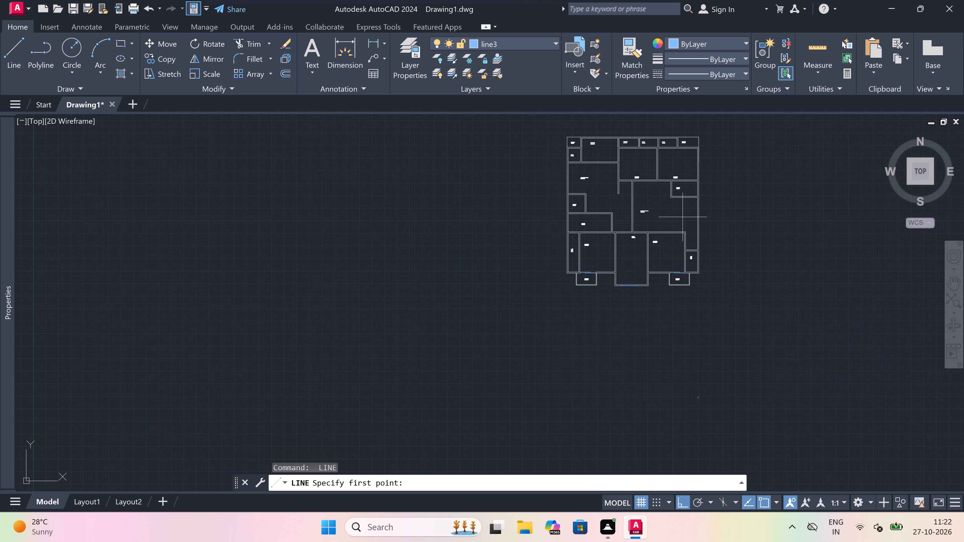
{"action": "scroll", "coordinate": [701, 208], "scroll_direction": "up", "scroll_amount": 3}
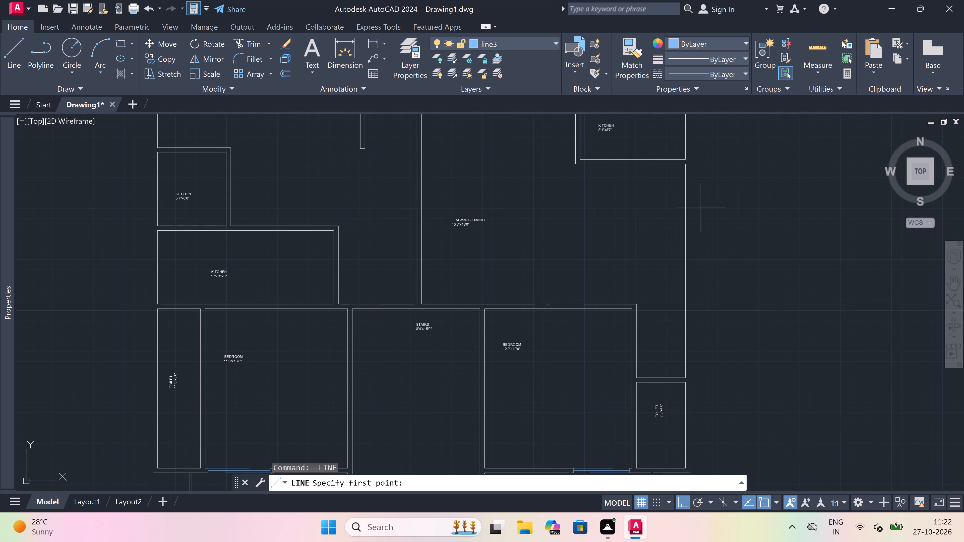
{"action": "left_click", "coordinate": [687, 191]}
{"action": "scroll", "coordinate": [687, 191], "scroll_direction": "up", "scroll_amount": 3}
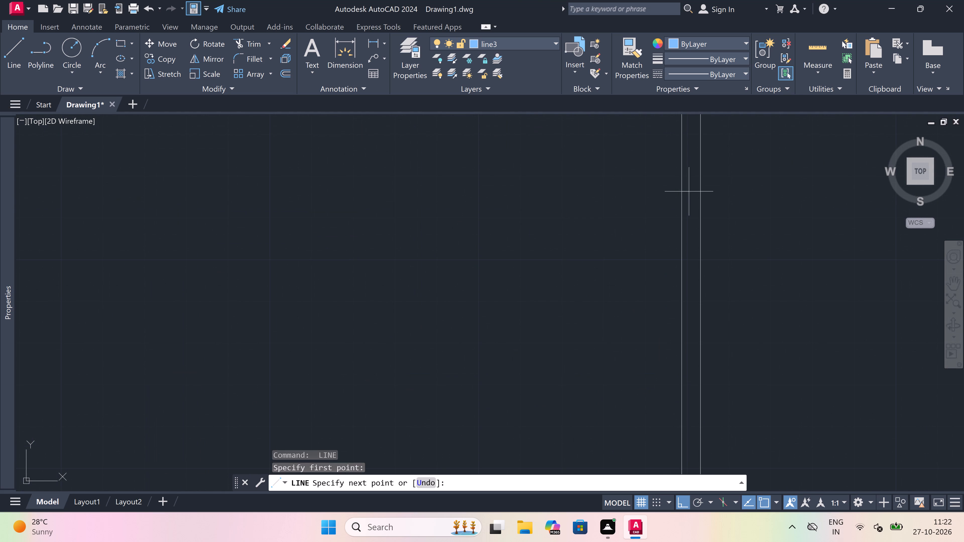
{"action": "left_click", "coordinate": [700, 191]}
Draw a 5' line south along the middle of the drawing/dining east wall, then an end line across the wall there.
{"action": "left_click_drag", "start_coordinate": [690, 190], "coordinate": [691, 195]}
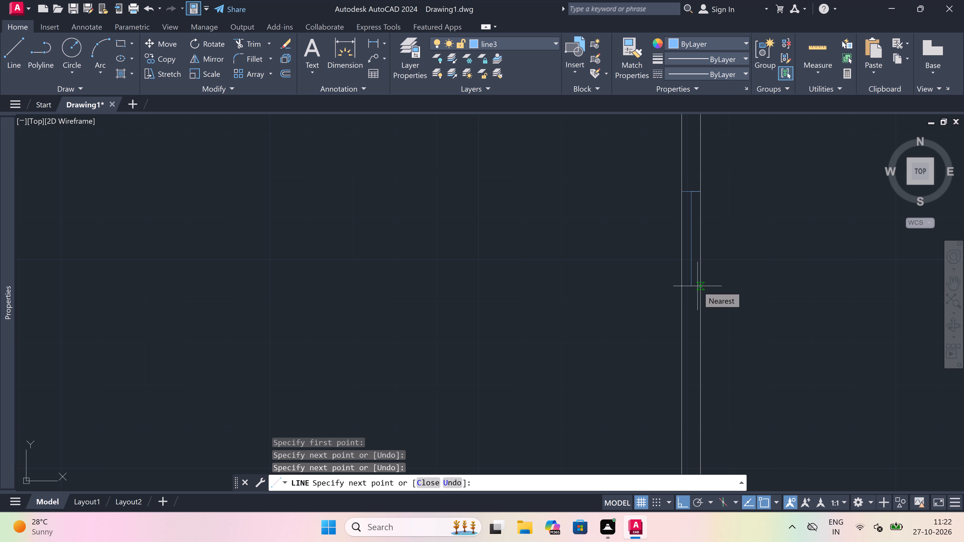
{"action": "type", "text": "5'"}
{"action": "key", "text": "space"}
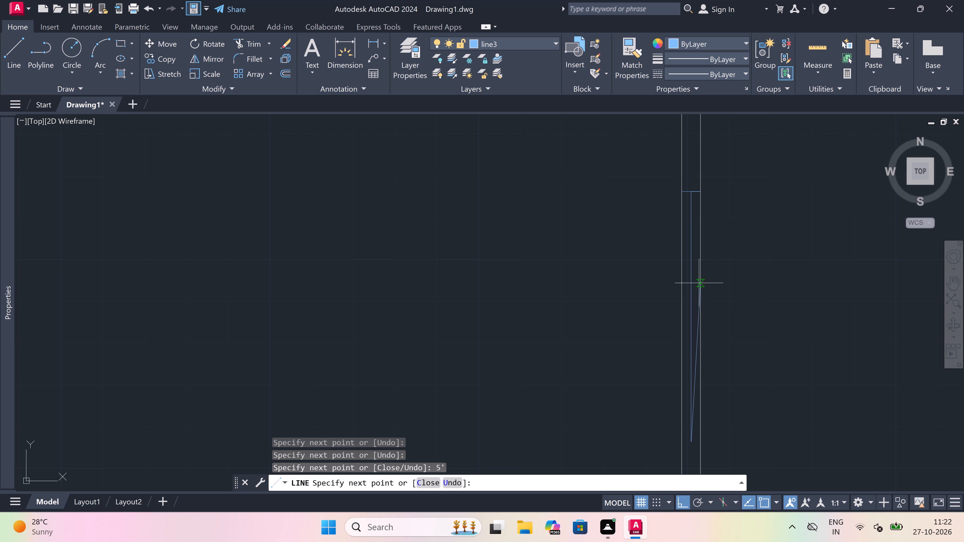
{"action": "scroll", "coordinate": [690, 293], "scroll_direction": "down", "scroll_amount": 2}
{"action": "scroll", "coordinate": [680, 359], "scroll_direction": "up", "scroll_amount": 2}
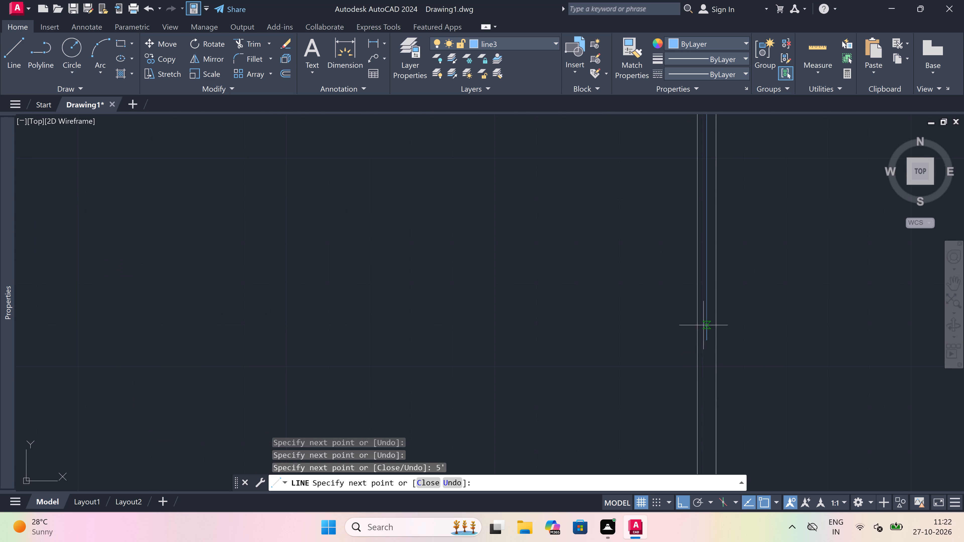
{"action": "left_click", "coordinate": [695, 340]}
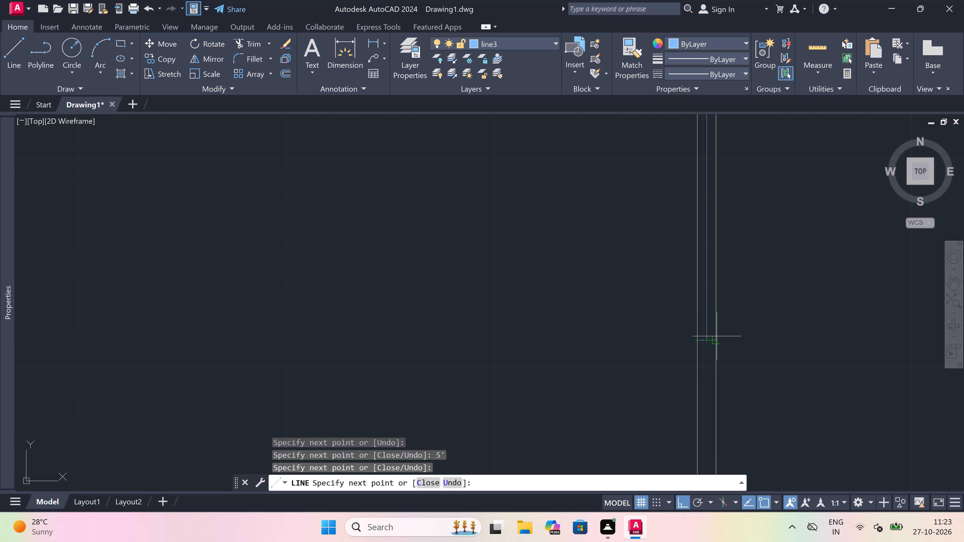
{"action": "left_click", "coordinate": [716, 338]}
{"action": "key", "text": "Escape"}
Trim both faces of the drawing/dining east wall between the two end lines.
{"action": "type", "text": "tr"}
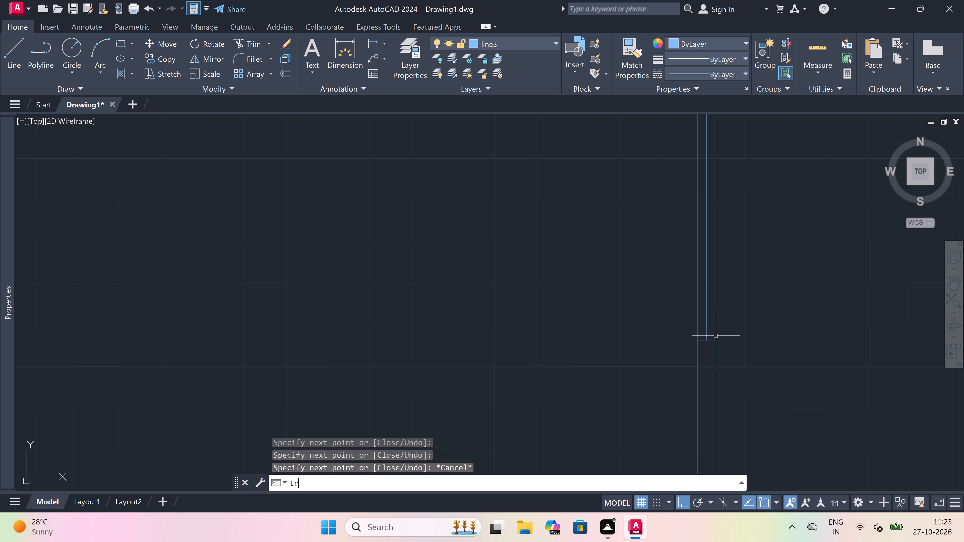
{"action": "key", "text": "space"}
{"action": "scroll", "coordinate": [697, 347], "scroll_direction": "down", "scroll_amount": 3}
{"action": "scroll", "coordinate": [694, 325], "scroll_direction": "up", "scroll_amount": 2}
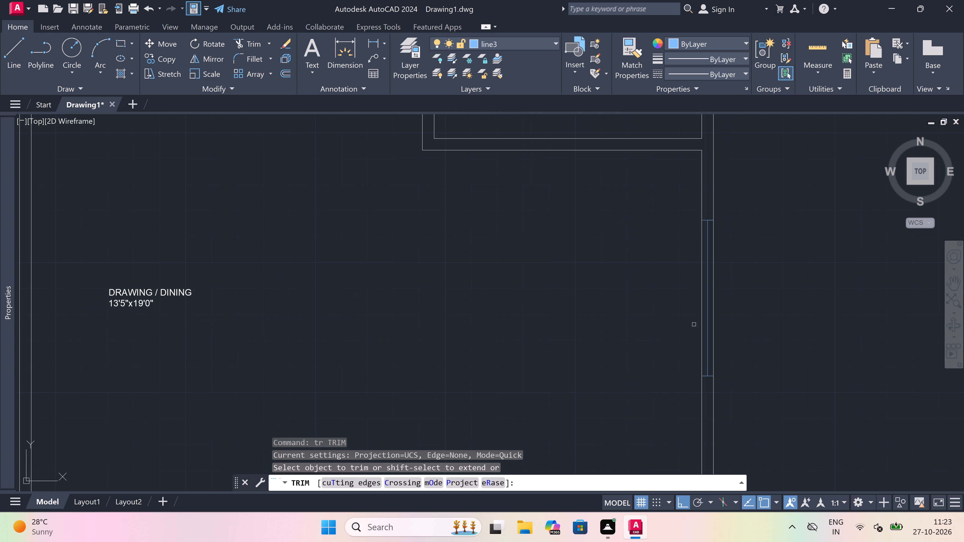
{"action": "left_click", "coordinate": [700, 319]}
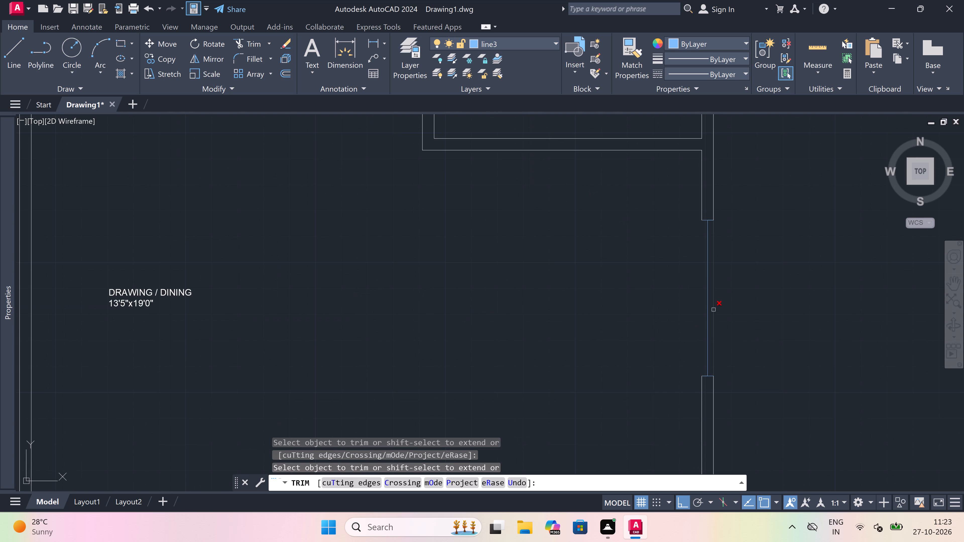
{"action": "left_click", "coordinate": [713, 310]}
{"action": "key", "text": "Escape"}
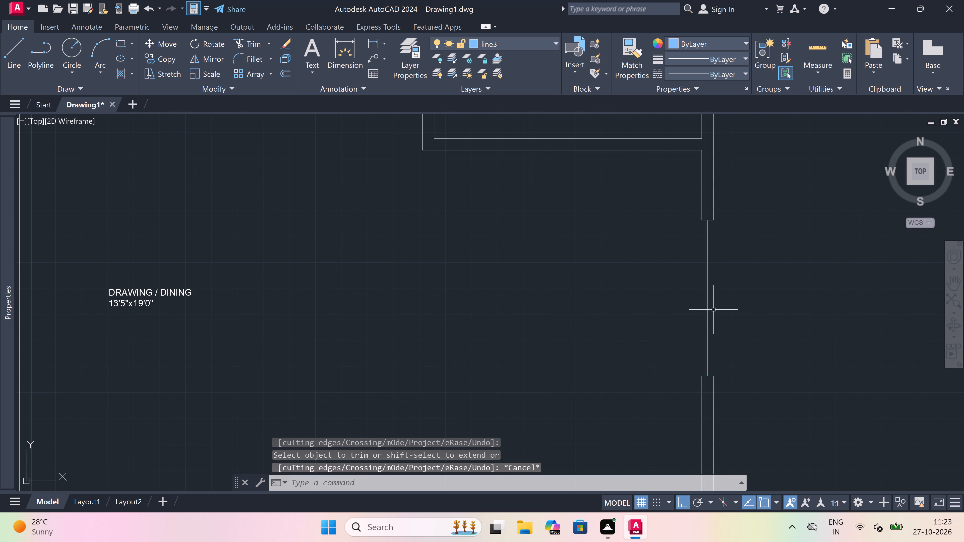
Draw lines along the east and west wall faces across the drawing/dining opening, joining its end lines.
{"action": "key", "text": "l"}
{"action": "key", "text": "space"}
{"action": "left_click_drag", "start_coordinate": [713, 217], "coordinate": [713, 223]}
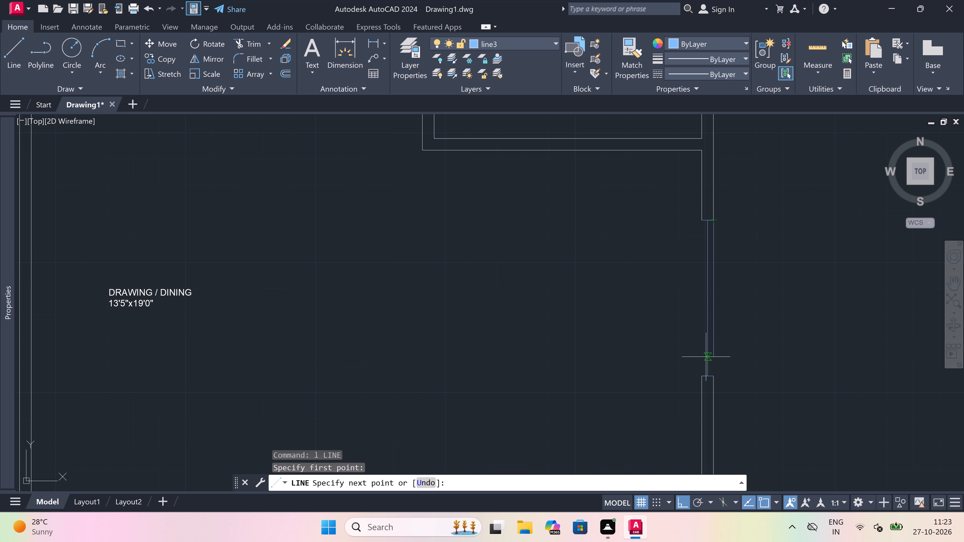
{"action": "left_click", "coordinate": [717, 377]}
{"action": "key", "text": "Escape"}
{"action": "key", "text": "space"}
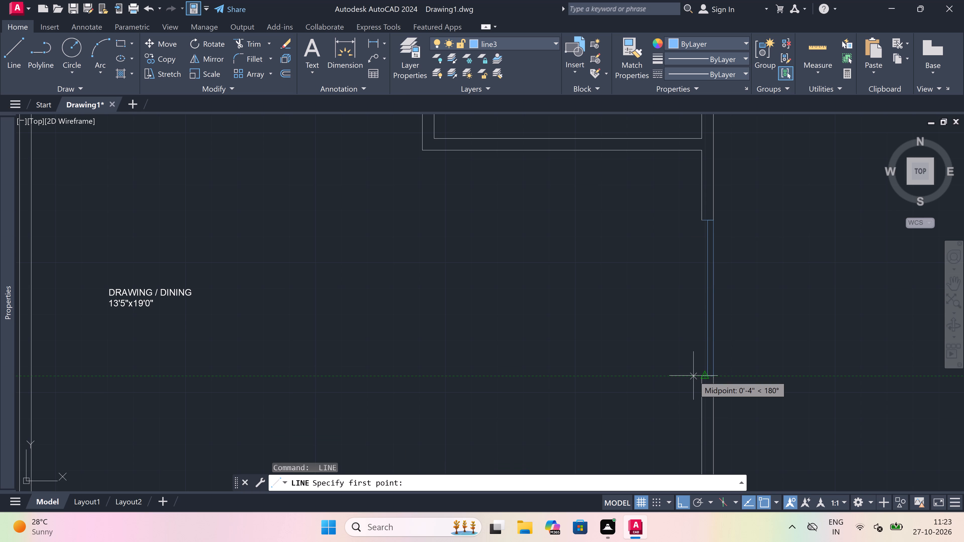
{"action": "left_click_drag", "start_coordinate": [698, 374], "coordinate": [698, 351]}
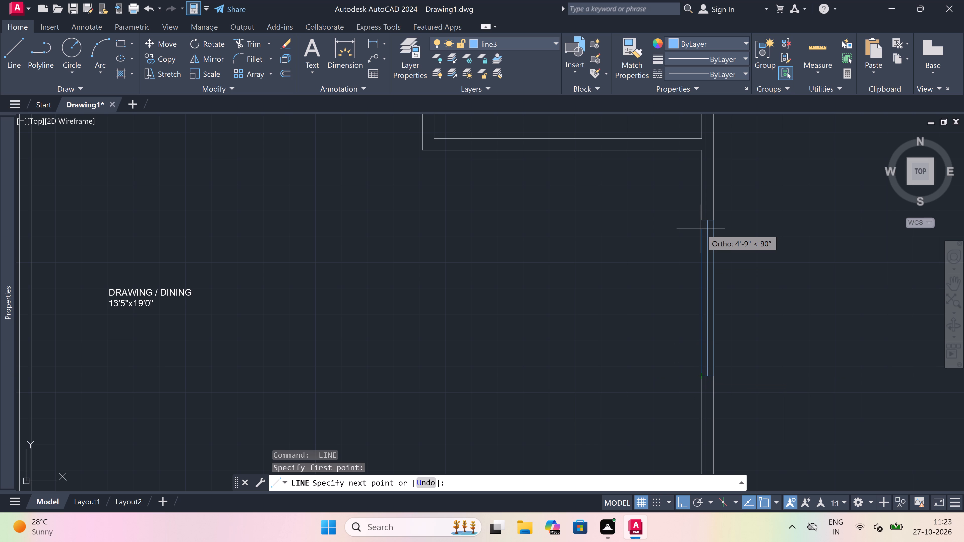
{"action": "left_click", "coordinate": [700, 223]}
{"action": "key", "text": "Escape"}
{"action": "scroll", "coordinate": [700, 223], "scroll_direction": "down", "scroll_amount": 4}
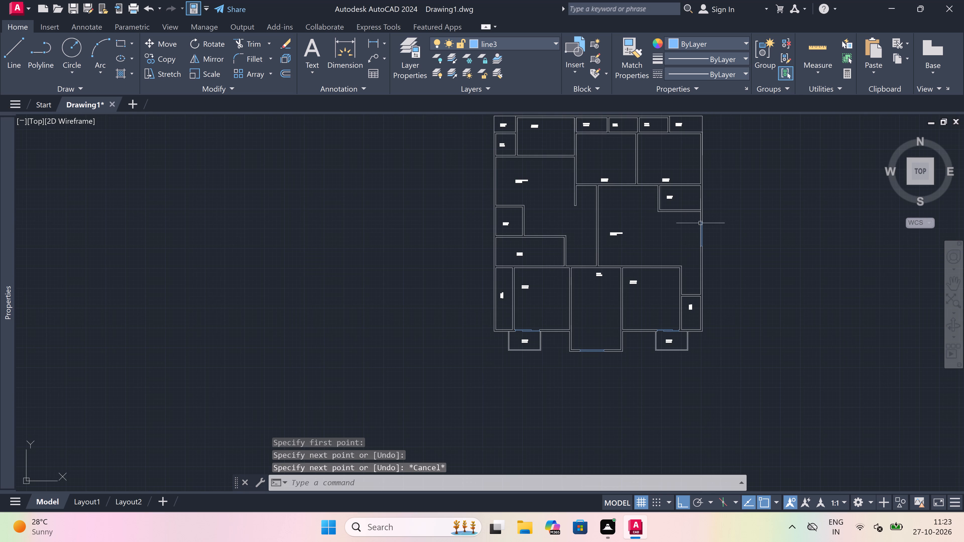
Draw a short end line across the northeast kitchen's east wall, just south of the bedroom partition.
{"action": "key", "text": "space"}
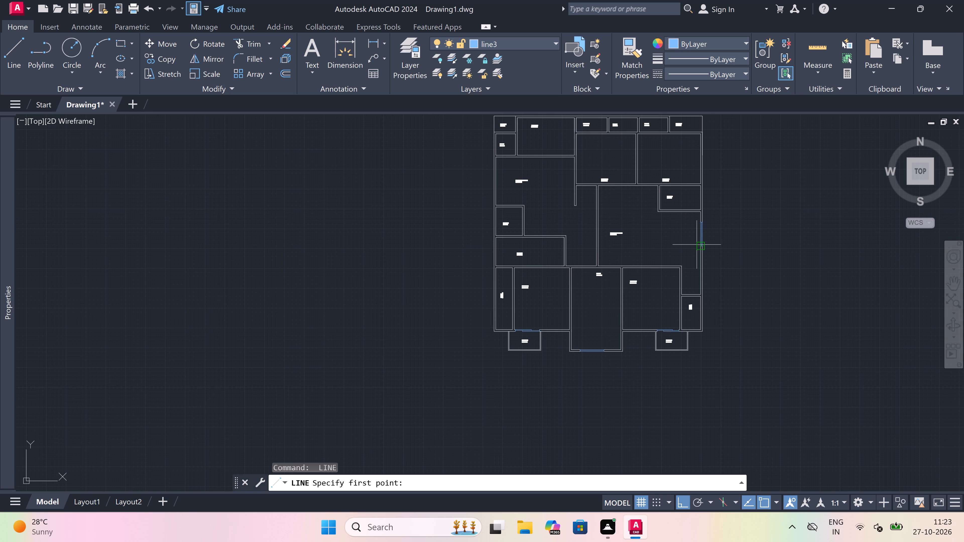
{"action": "scroll", "coordinate": [697, 245], "scroll_direction": "down", "scroll_amount": 2}
{"action": "scroll", "coordinate": [694, 224], "scroll_direction": "up", "scroll_amount": 5}
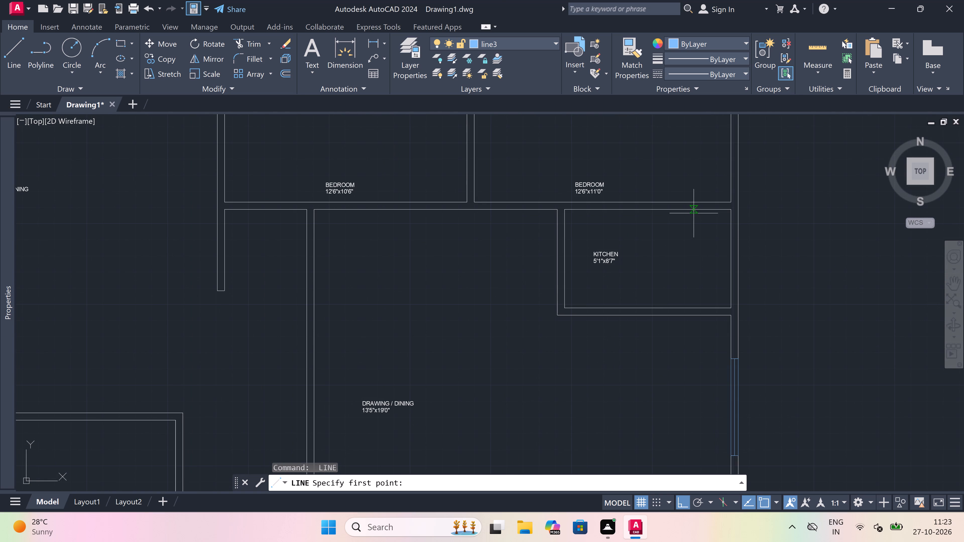
{"action": "scroll", "coordinate": [694, 213], "scroll_direction": "up", "scroll_amount": 1}
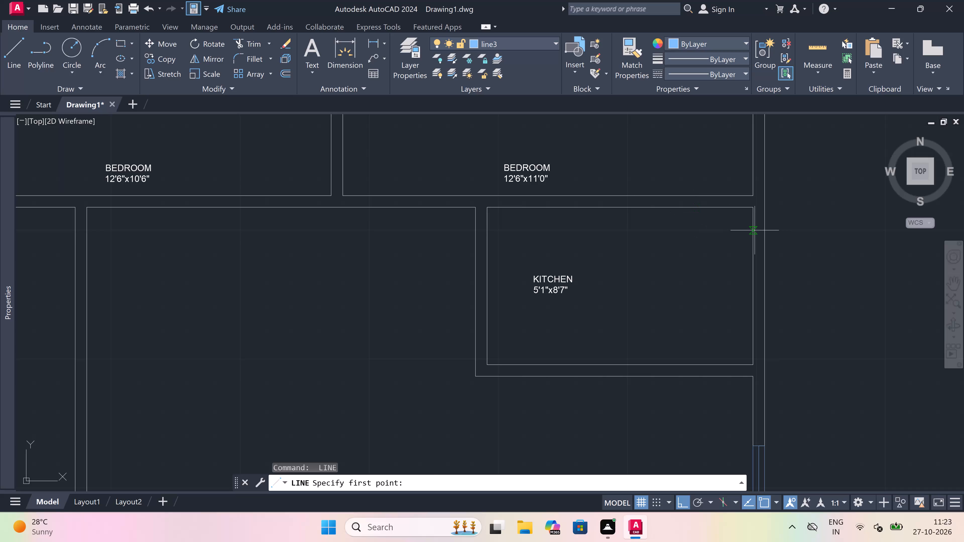
{"action": "left_click", "coordinate": [754, 230]}
{"action": "left_click", "coordinate": [762, 230]}
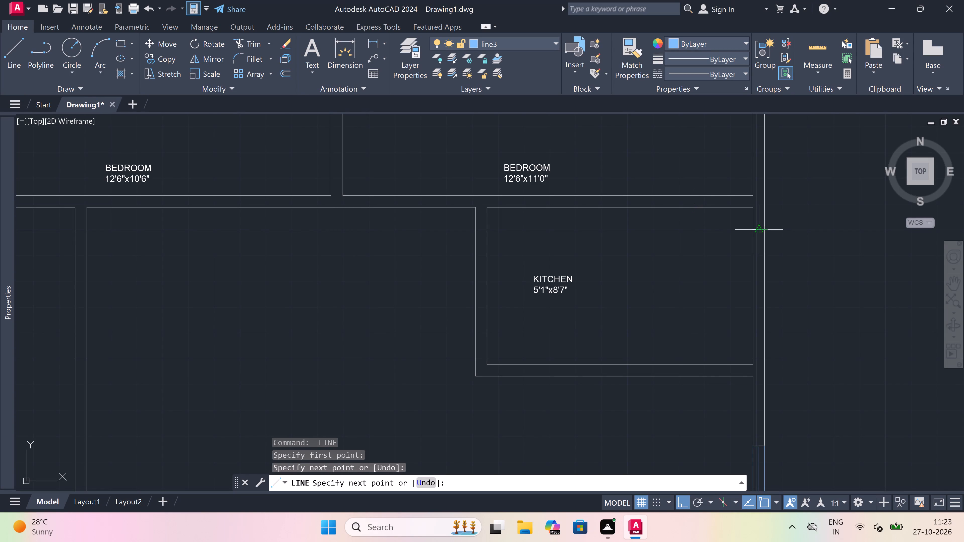
Draw a 3' line south along the middle of the kitchen's east wall from the end line's midpoint.
{"action": "left_click", "coordinate": [757, 228]}
{"action": "scroll", "coordinate": [757, 228], "scroll_direction": "up", "scroll_amount": 1}
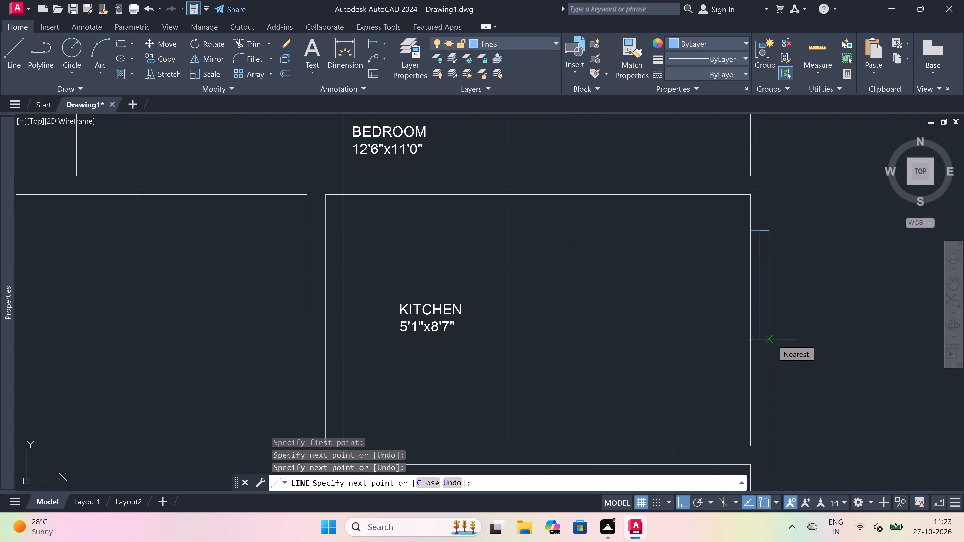
{"action": "key", "text": "3"}
{"action": "type", "text": "'"}
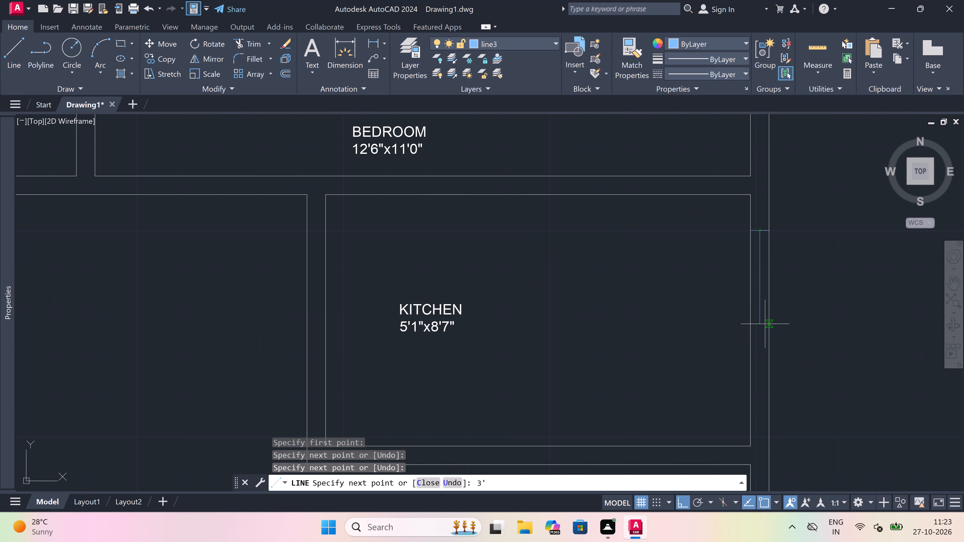
{"action": "key", "text": "space"}
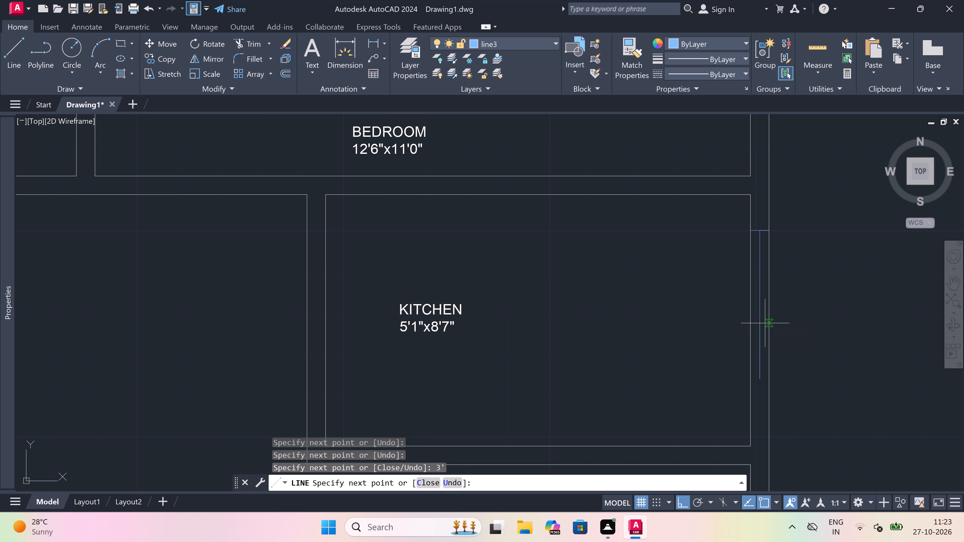
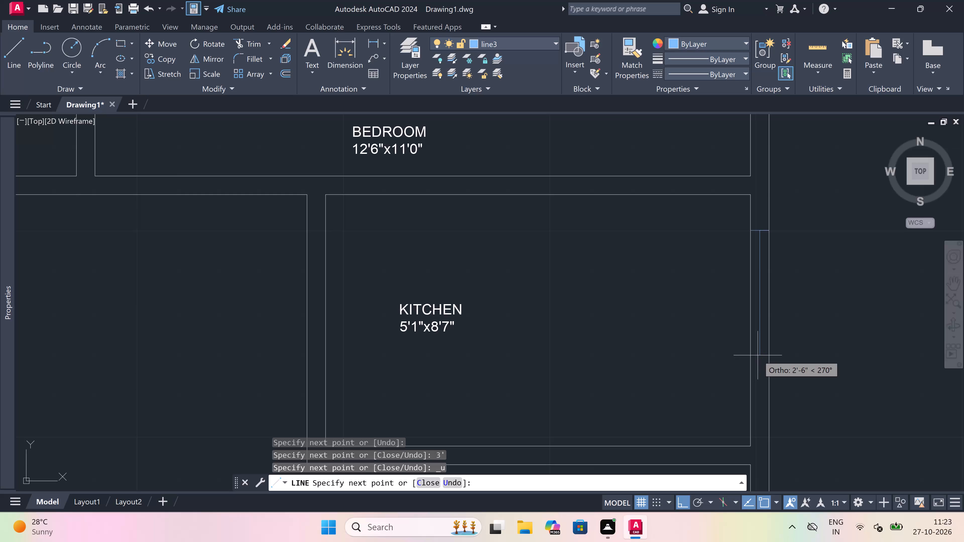
Draw the 3' middle line south in the kitchen's east wall and finish with an end line across both wall faces.
{"action": "type", "text": "3'"}
{"action": "key", "text": "space"}
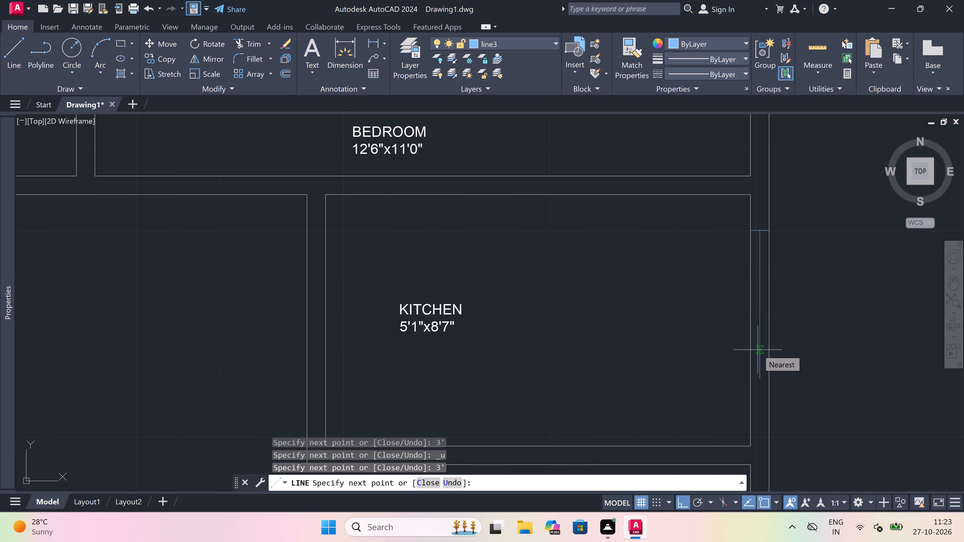
{"action": "left_click", "coordinate": [750, 376]}
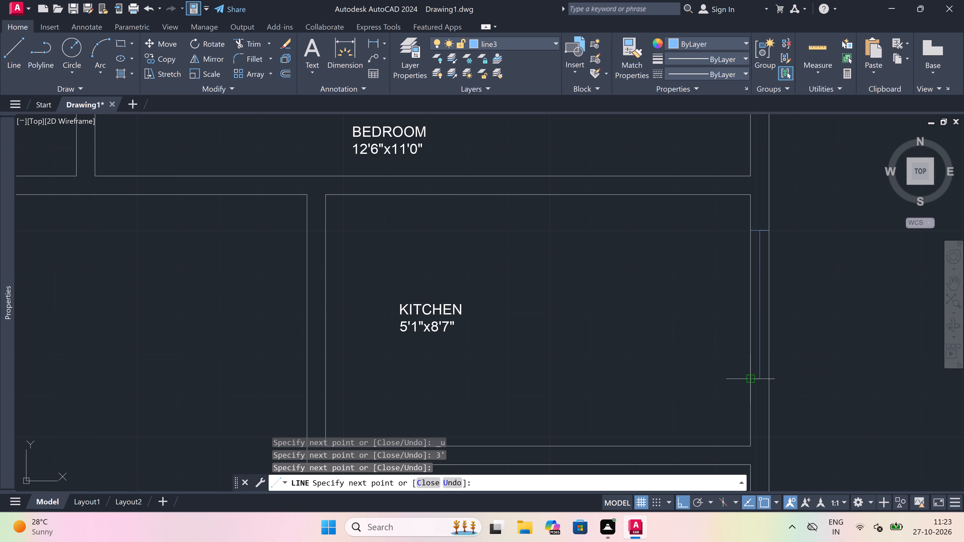
{"action": "left_click", "coordinate": [772, 380]}
{"action": "key", "text": "Escape"}
Trim both faces of the kitchen's east wall between the two end lines.
{"action": "type", "text": "tr"}
{"action": "key", "text": "space"}
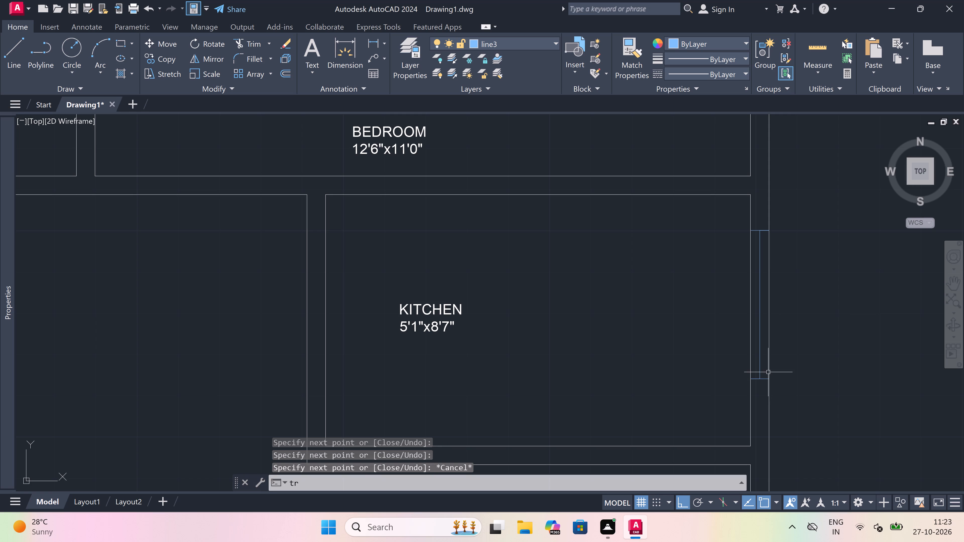
{"action": "left_click", "coordinate": [766, 338]}
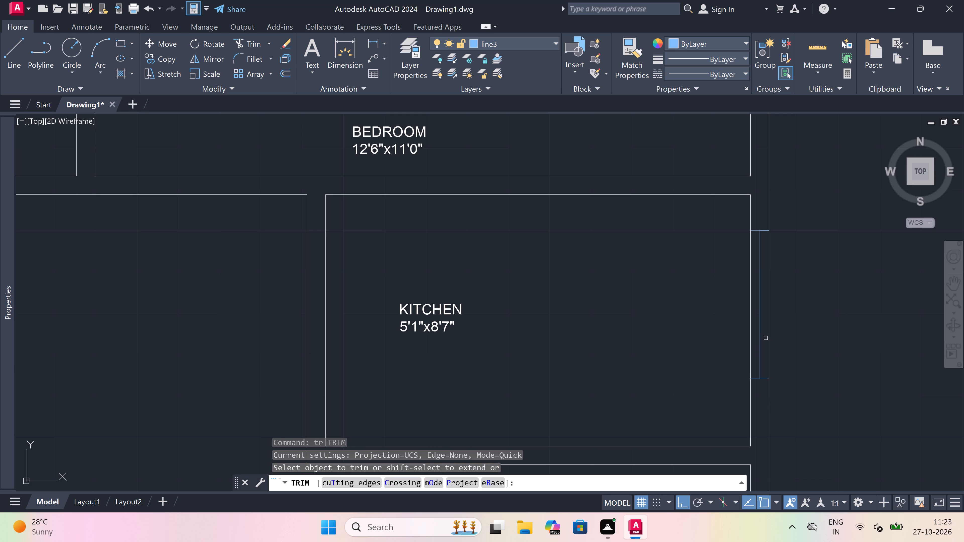
{"action": "left_click", "coordinate": [776, 330]}
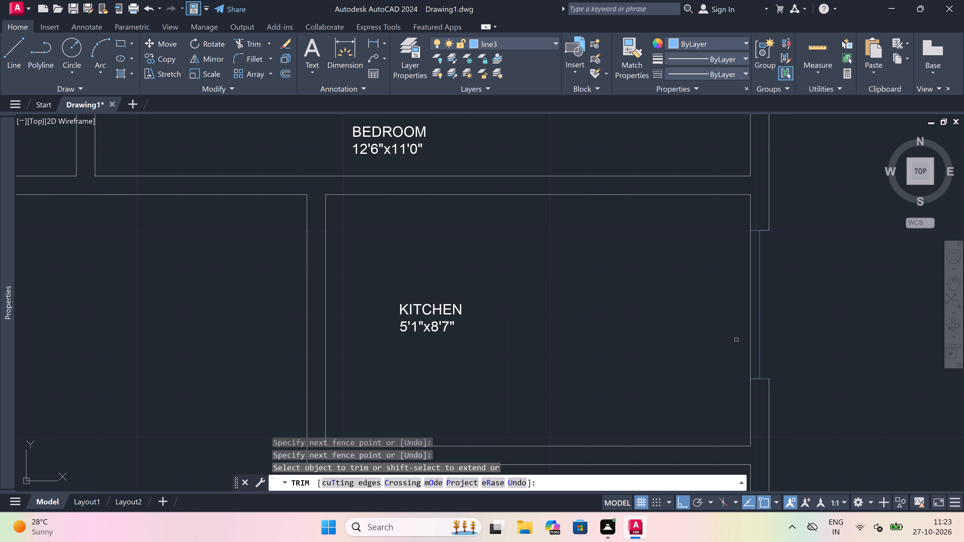
{"action": "left_click", "coordinate": [752, 334]}
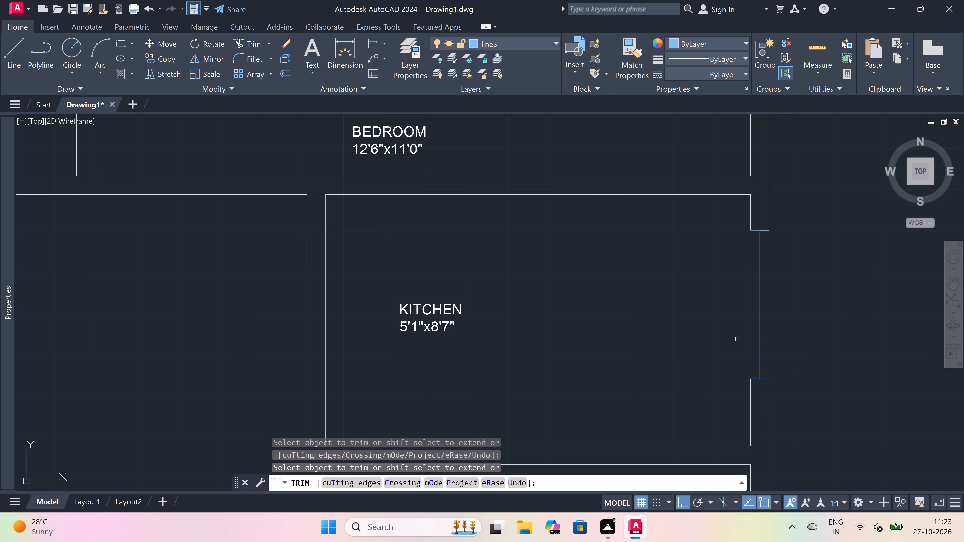
{"action": "key", "text": "Escape"}
Draw lines along the west and east wall faces across the kitchen opening, joining its end lines.
{"action": "key", "text": "l"}
{"action": "key", "text": "space"}
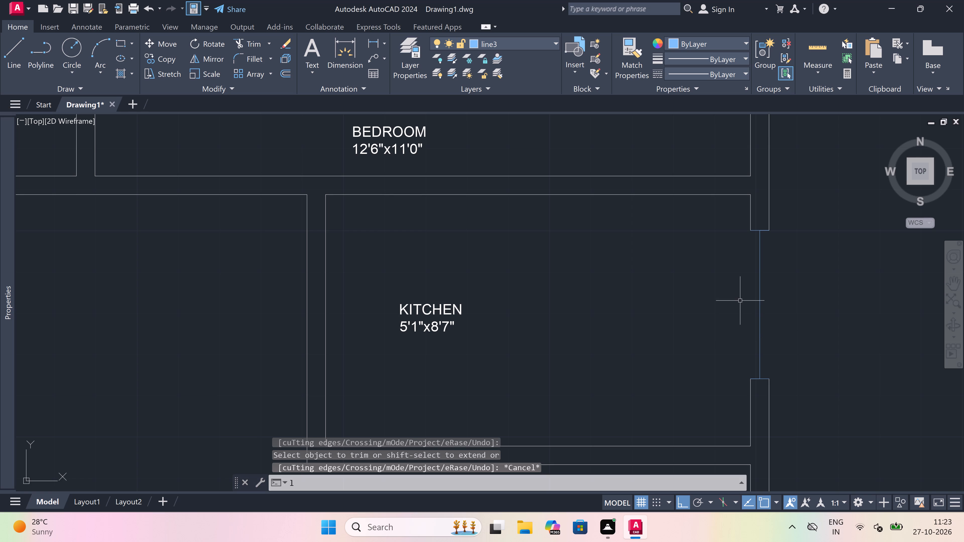
{"action": "left_click", "coordinate": [749, 231]}
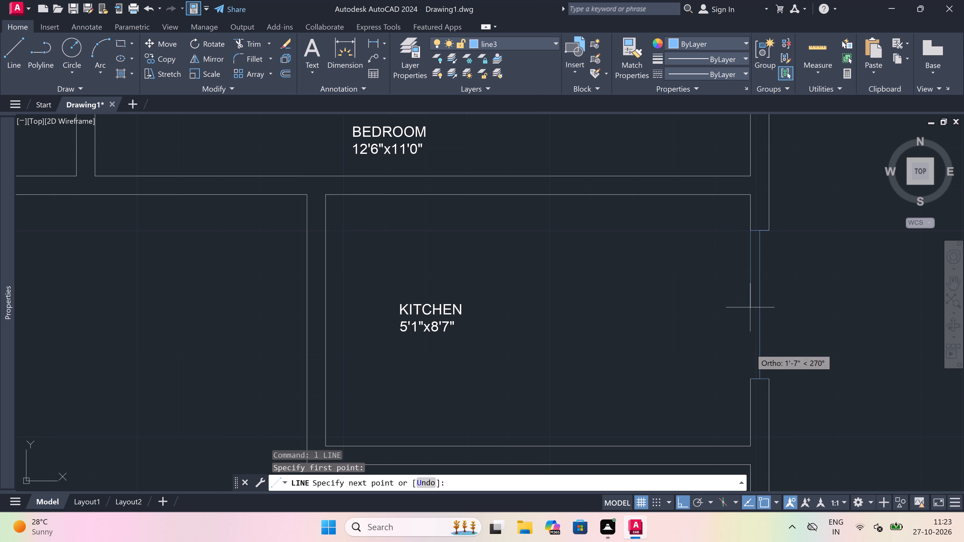
{"action": "left_click", "coordinate": [748, 377]}
{"action": "key", "text": "Escape"}
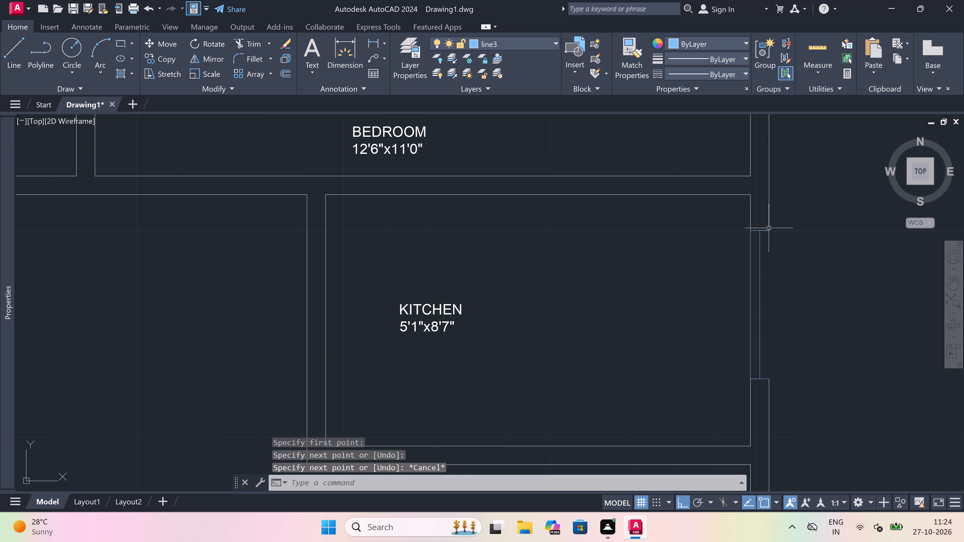
{"action": "key", "text": "space"}
{"action": "left_click", "coordinate": [770, 227]}
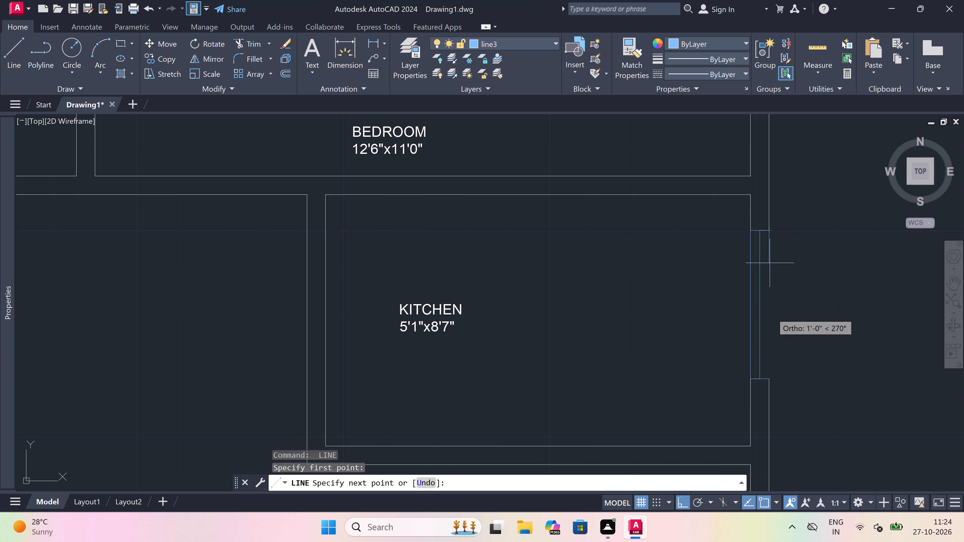
{"action": "left_click", "coordinate": [769, 378]}
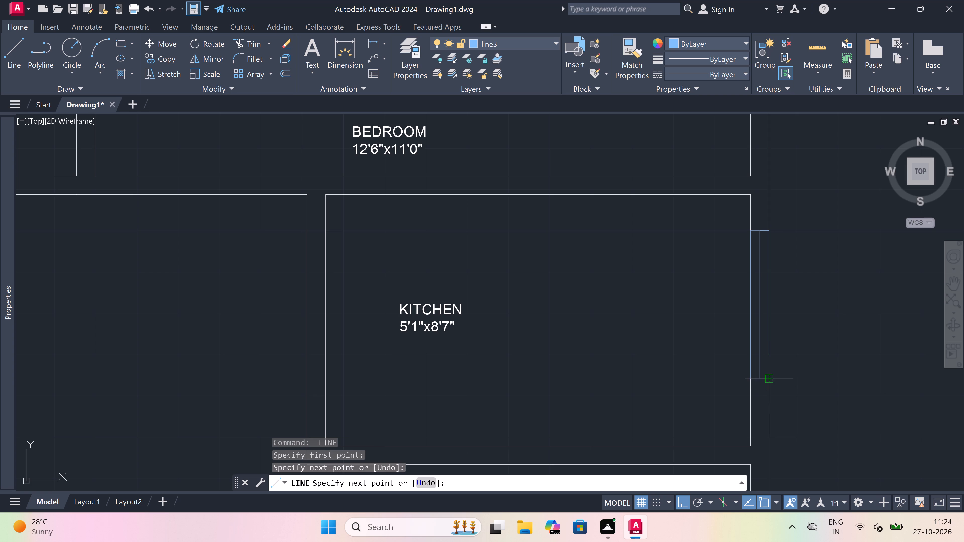
{"action": "key", "text": "Escape"}
Draw a short end line across the northeast bedroom's east wall, a little south of the balcony partition.
{"action": "scroll", "coordinate": [687, 290], "scroll_direction": "down", "scroll_amount": 6}
{"action": "scroll", "coordinate": [683, 268], "scroll_direction": "up", "scroll_amount": 2}
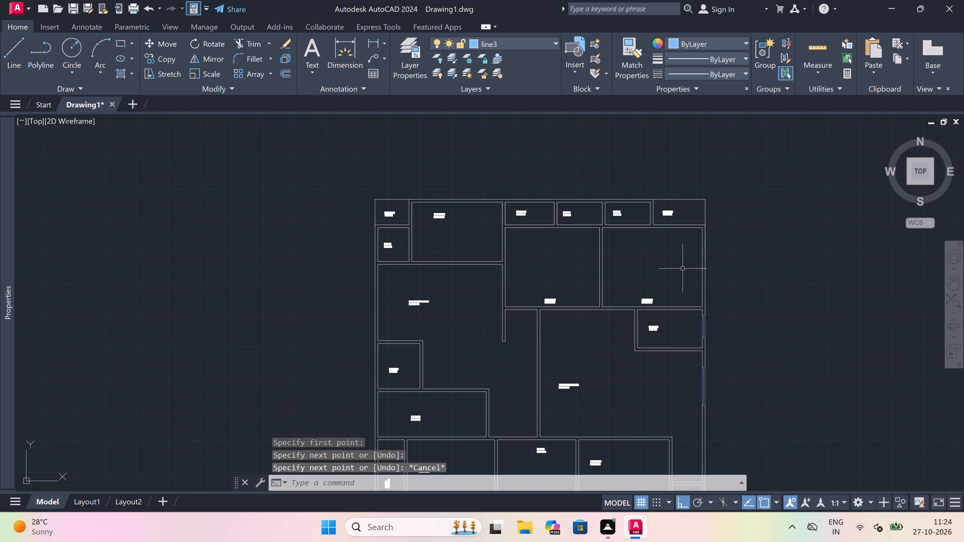
{"action": "scroll", "coordinate": [692, 256], "scroll_direction": "up", "scroll_amount": 2}
{"action": "key", "text": "space"}
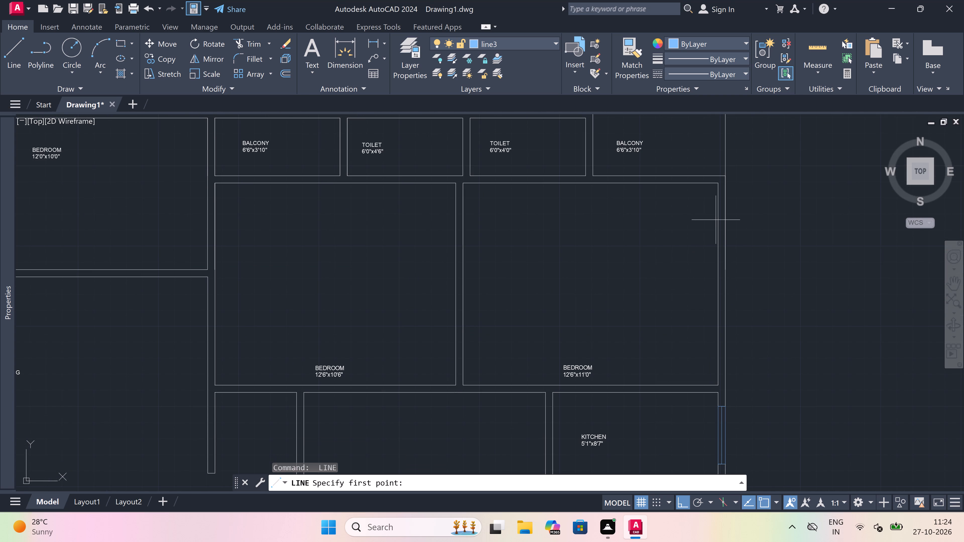
{"action": "left_click", "coordinate": [718, 226]}
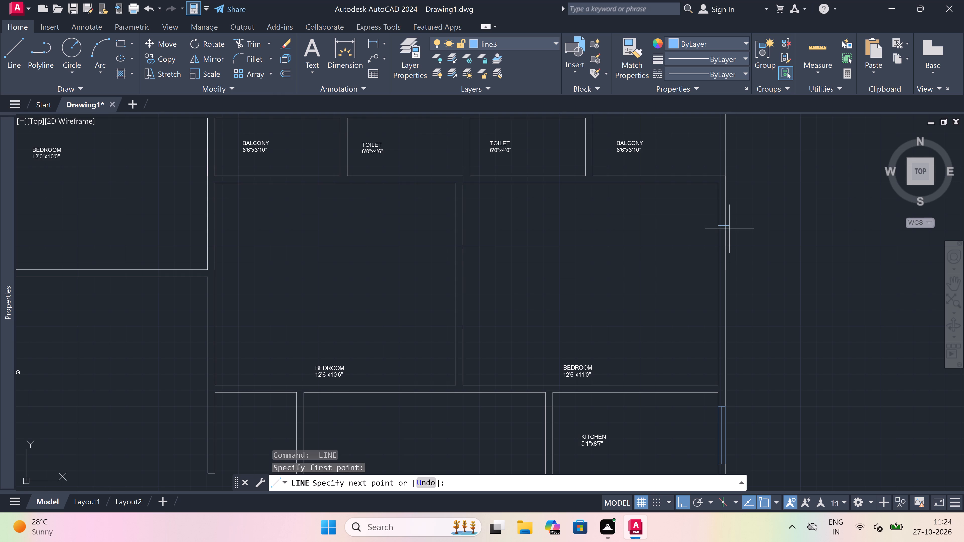
{"action": "scroll", "coordinate": [730, 229], "scroll_direction": "up", "scroll_amount": 2}
{"action": "left_click", "coordinate": [713, 221]}
Draw a 5' line south along the middle of the bedroom's east wall from the end line's midpoint.
{"action": "scroll", "coordinate": [713, 221], "scroll_direction": "up", "scroll_amount": 2}
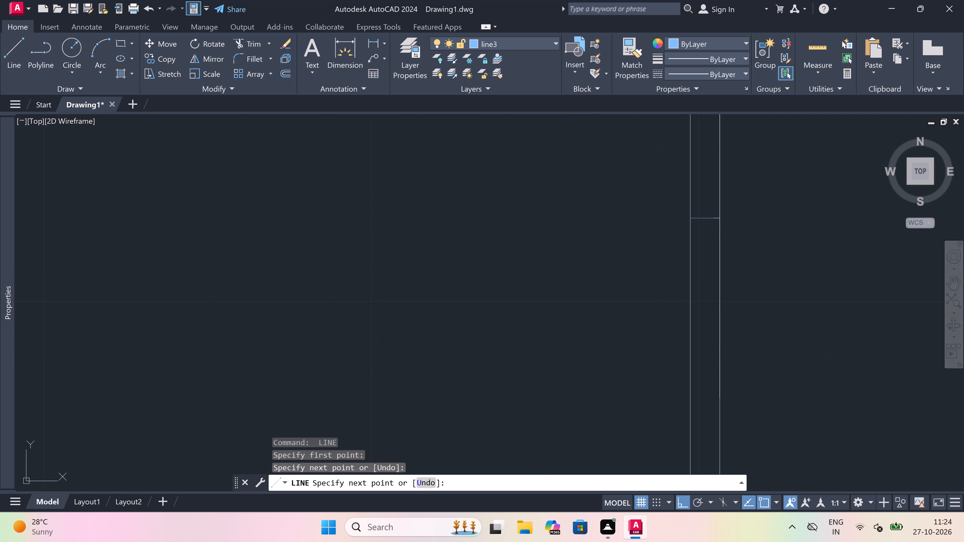
{"action": "scroll", "coordinate": [713, 221], "scroll_direction": "up", "scroll_amount": 1}
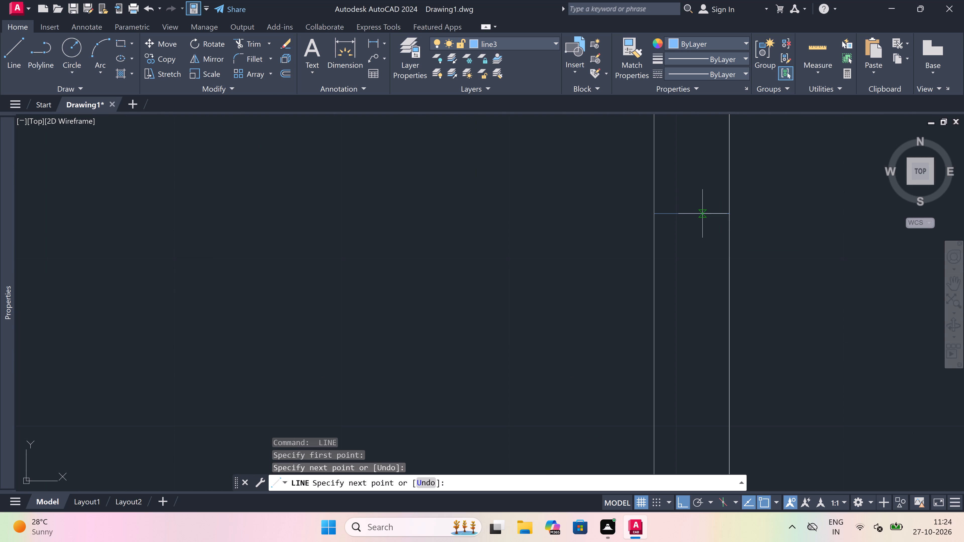
{"action": "left_click", "coordinate": [689, 211]}
{"action": "scroll", "coordinate": [689, 211], "scroll_direction": "down", "scroll_amount": 3}
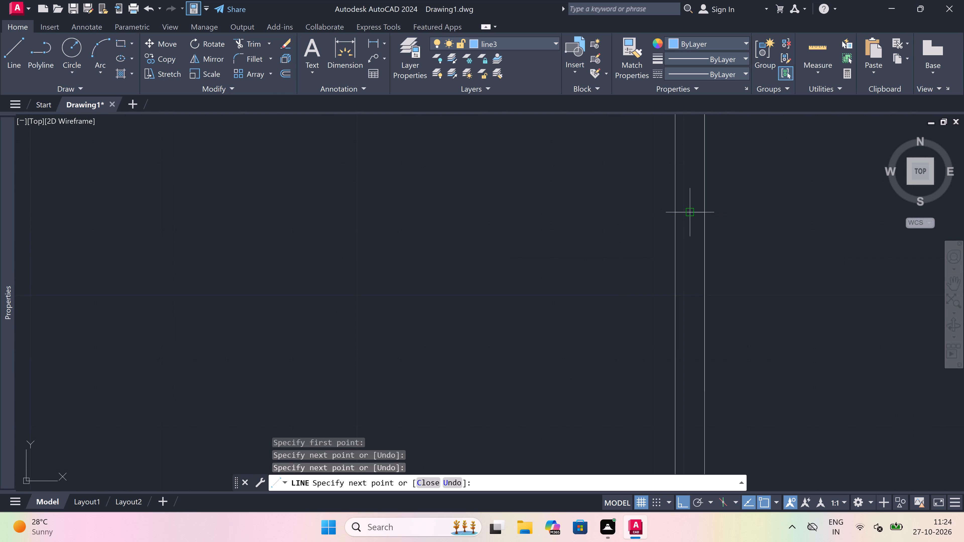
{"action": "scroll", "coordinate": [680, 267], "scroll_direction": "up", "scroll_amount": 3}
{"action": "scroll", "coordinate": [680, 267], "scroll_direction": "down", "scroll_amount": 1}
{"action": "type", "text": "5'"}
{"action": "key", "text": "space"}
Draw an end line across both faces of the bedroom's east wall at the south end of the 5' line.
{"action": "scroll", "coordinate": [680, 267], "scroll_direction": "down", "scroll_amount": 3}
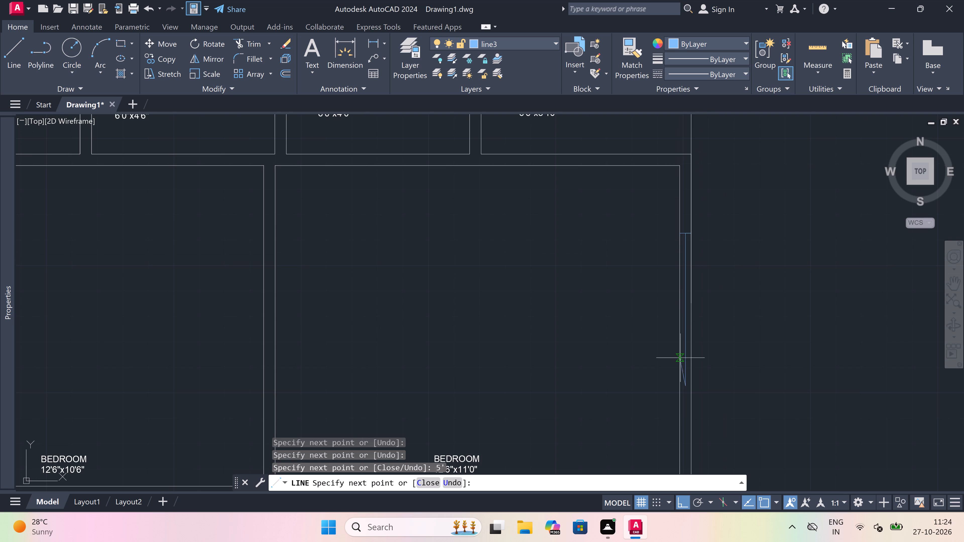
{"action": "scroll", "coordinate": [680, 358], "scroll_direction": "up", "scroll_amount": 1}
{"action": "scroll", "coordinate": [680, 360], "scroll_direction": "down", "scroll_amount": 2}
{"action": "scroll", "coordinate": [677, 383], "scroll_direction": "up", "scroll_amount": 3}
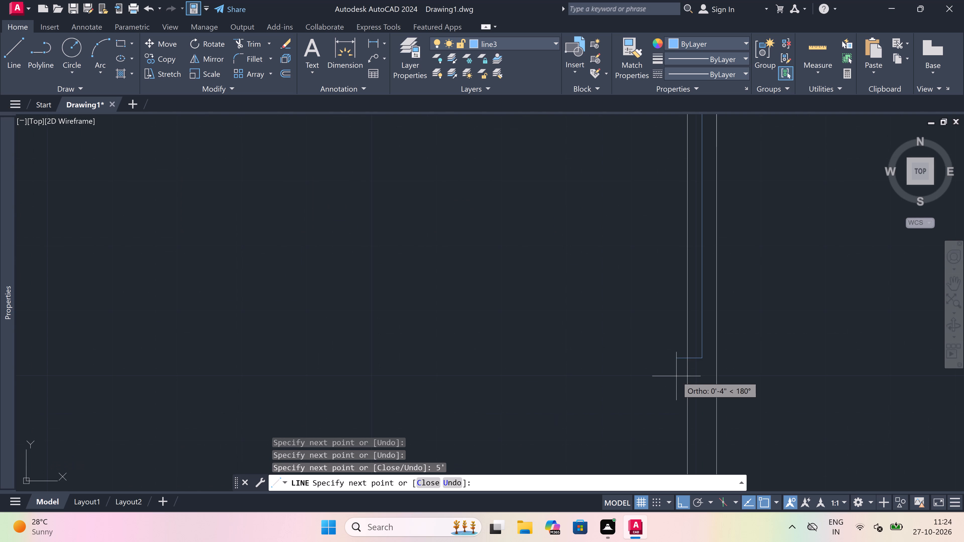
{"action": "left_click", "coordinate": [688, 358]}
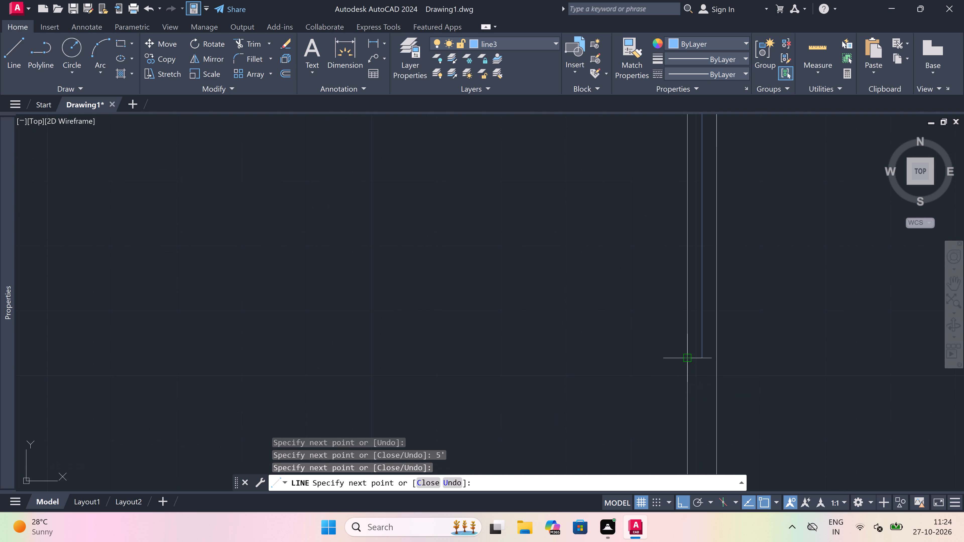
{"action": "left_click", "coordinate": [721, 355]}
{"action": "key", "text": "Escape"}
Trim both faces of the northeast bedroom's east wall between the two end lines.
{"action": "scroll", "coordinate": [721, 353], "scroll_direction": "down", "scroll_amount": 3}
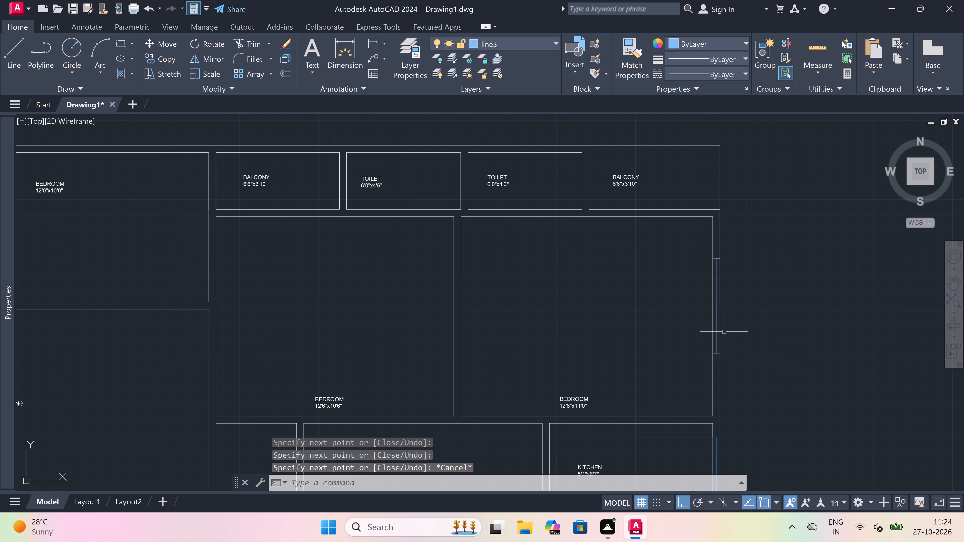
{"action": "scroll", "coordinate": [724, 332], "scroll_direction": "up", "scroll_amount": 1}
{"action": "type", "text": "tr"}
{"action": "key", "text": "space"}
{"action": "left_click", "coordinate": [718, 303]}
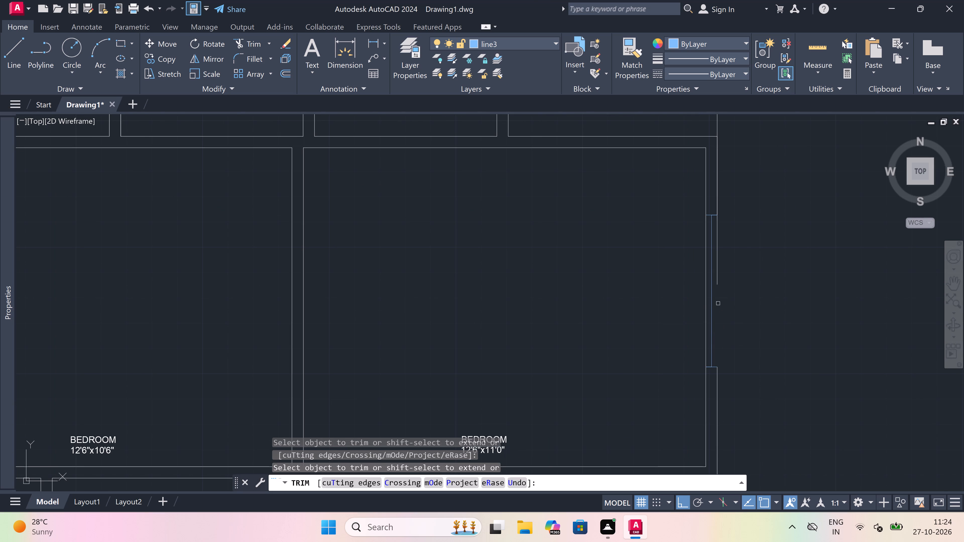
{"action": "left_click", "coordinate": [716, 282]}
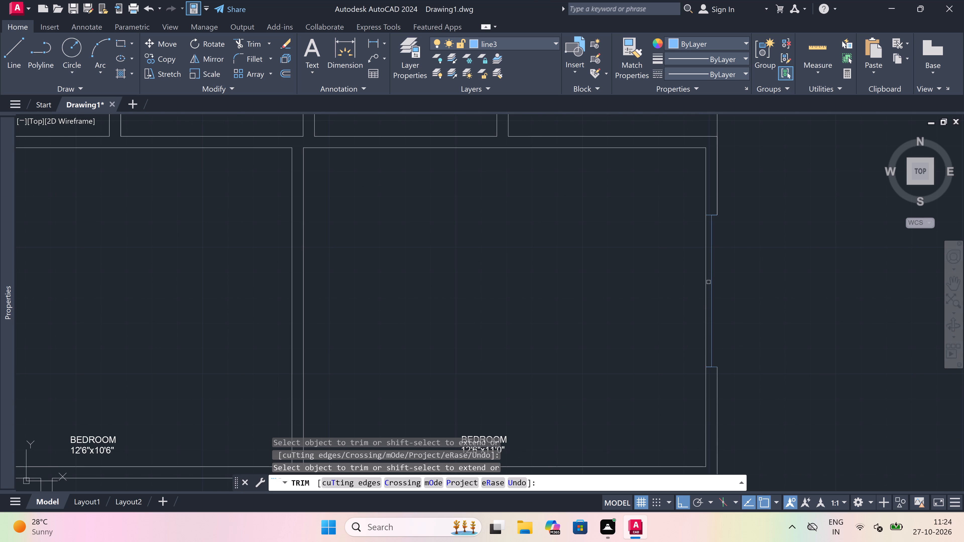
{"action": "left_click", "coordinate": [707, 281]}
{"action": "key", "text": "Escape"}
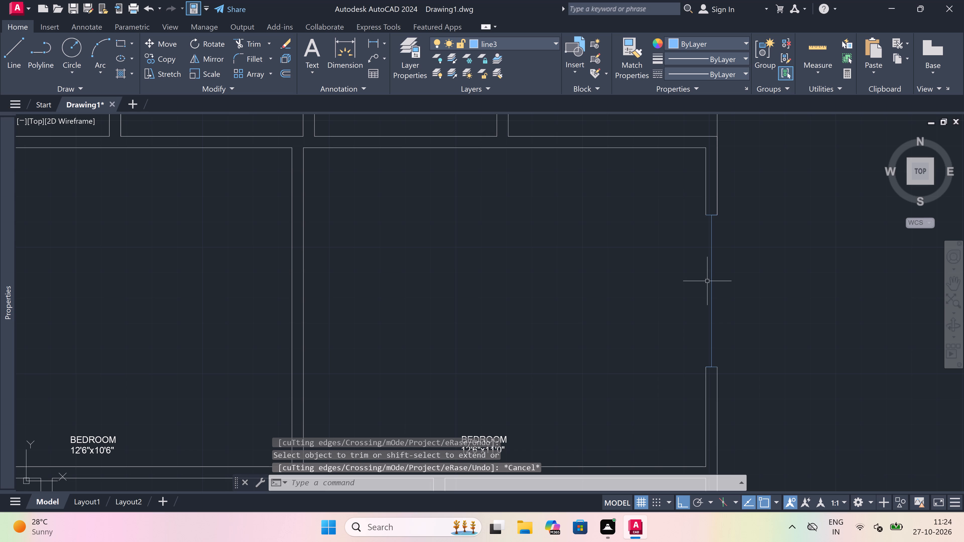
Draw lines along the east and west wall faces across the bedroom opening, joining its end lines.
{"action": "key", "text": "l"}
{"action": "key", "text": "space"}
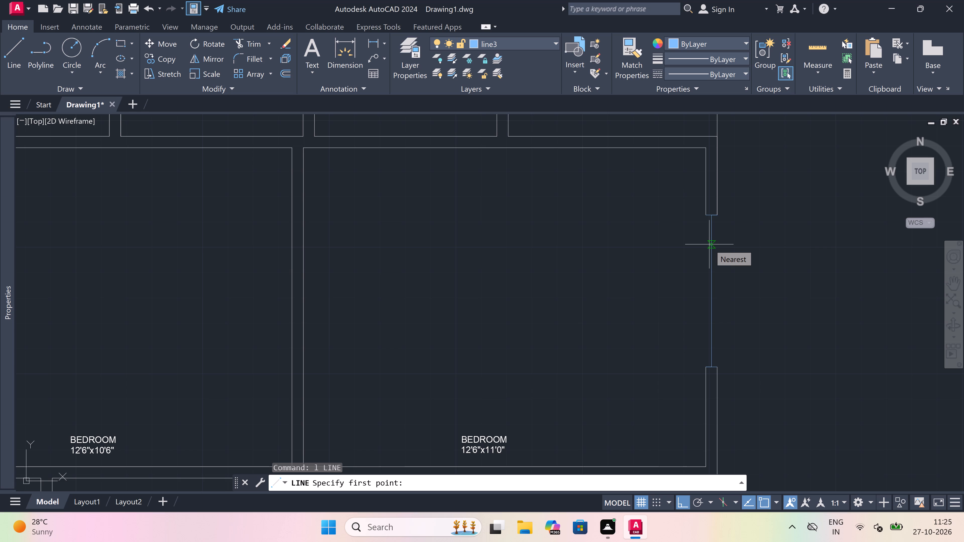
{"action": "scroll", "coordinate": [709, 244], "scroll_direction": "down", "scroll_amount": 2}
{"action": "scroll", "coordinate": [709, 242], "scroll_direction": "up", "scroll_amount": 3}
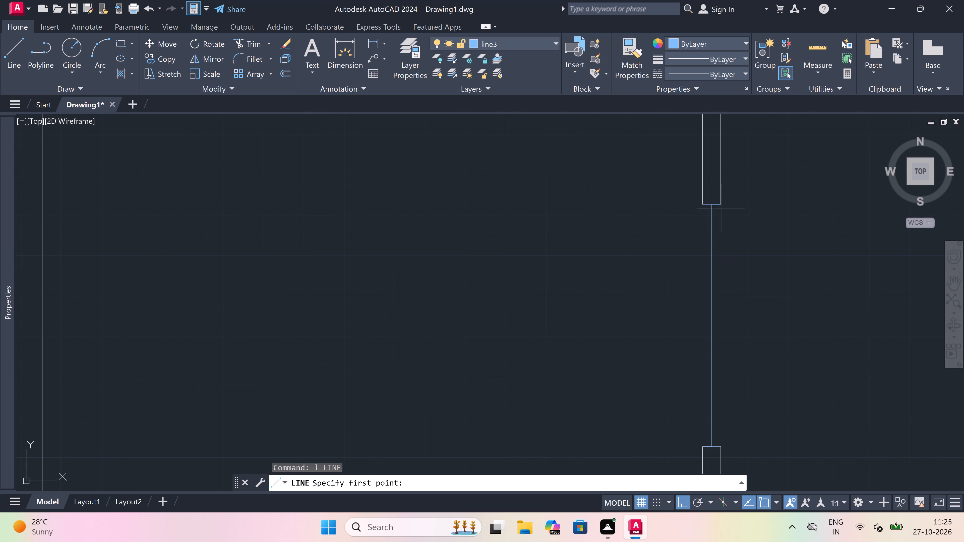
{"action": "left_click", "coordinate": [721, 204]}
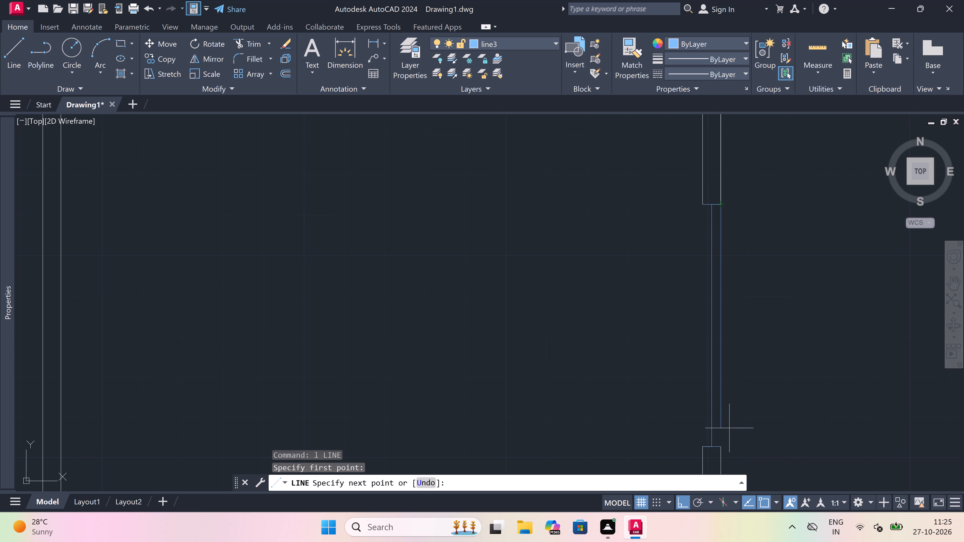
{"action": "left_click", "coordinate": [717, 445]}
{"action": "key", "text": "Escape"}
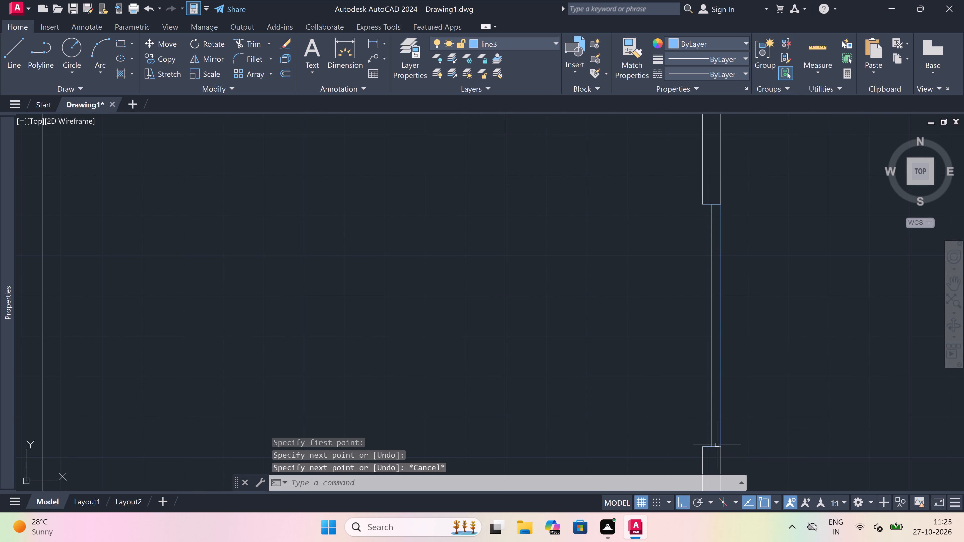
{"action": "key", "text": "space"}
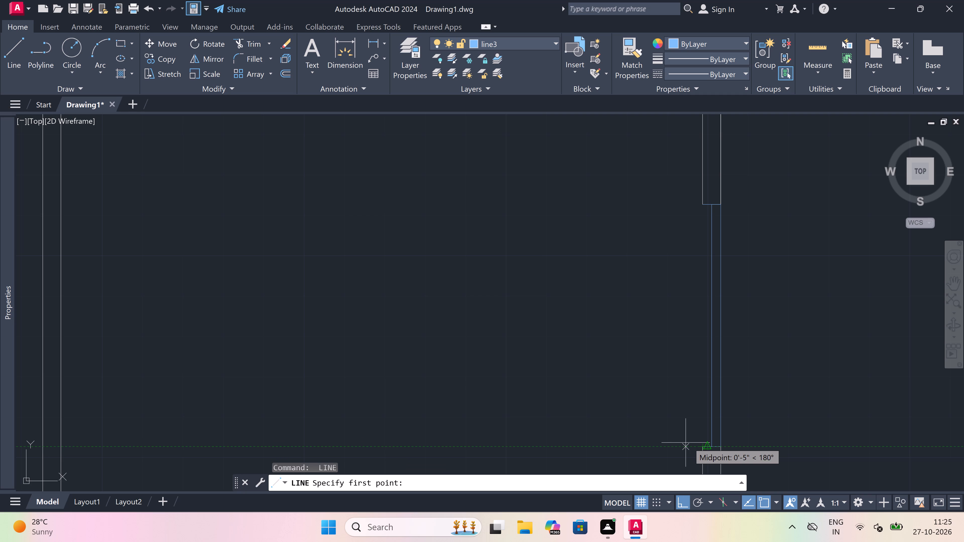
{"action": "left_click_drag", "start_coordinate": [704, 450], "coordinate": [704, 440]}
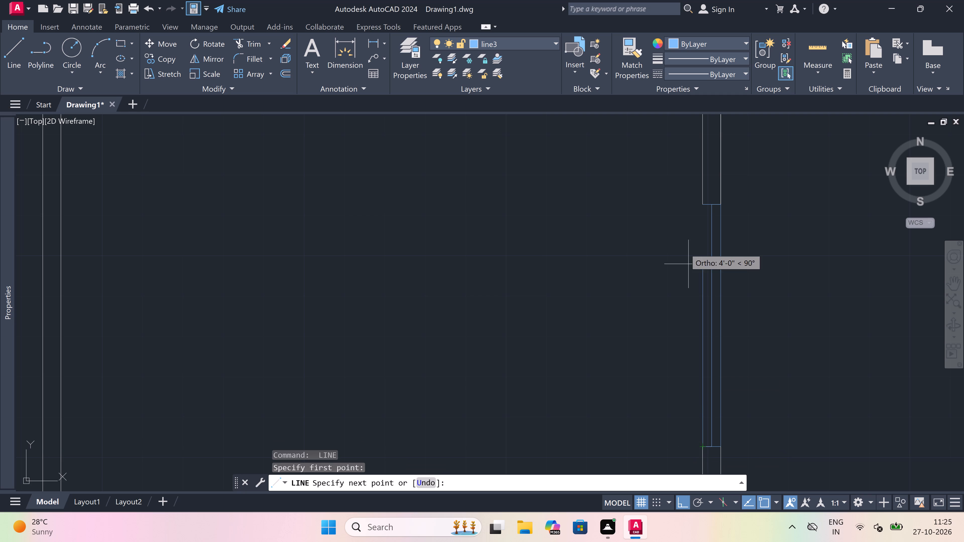
{"action": "left_click", "coordinate": [700, 206]}
{"action": "key", "text": "Escape"}
Draw end lines across both faces of the northeast balcony's south wall, joined by a centre line about 5'-7" long.
{"action": "scroll", "coordinate": [651, 276], "scroll_direction": "down", "scroll_amount": 6}
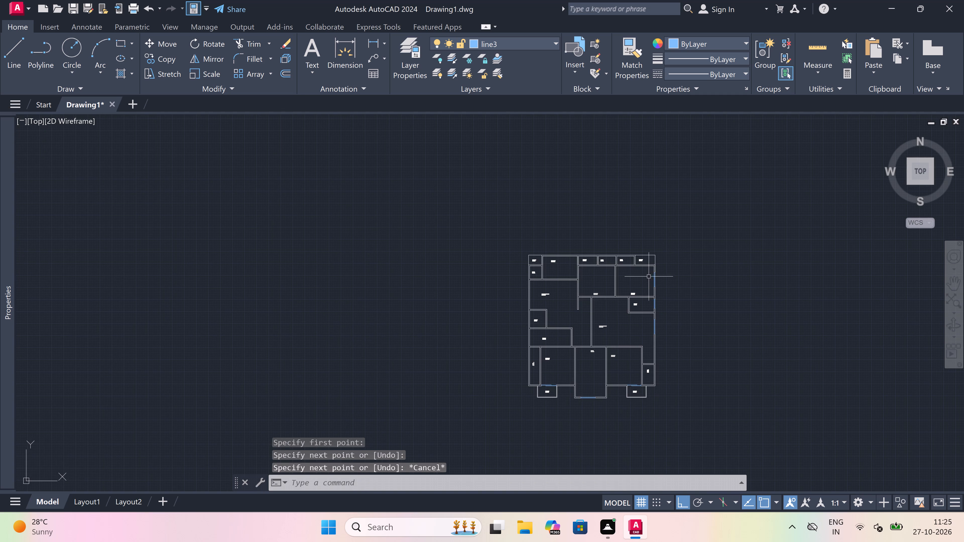
{"action": "key", "text": "space"}
{"action": "scroll", "coordinate": [639, 264], "scroll_direction": "up", "scroll_amount": 6}
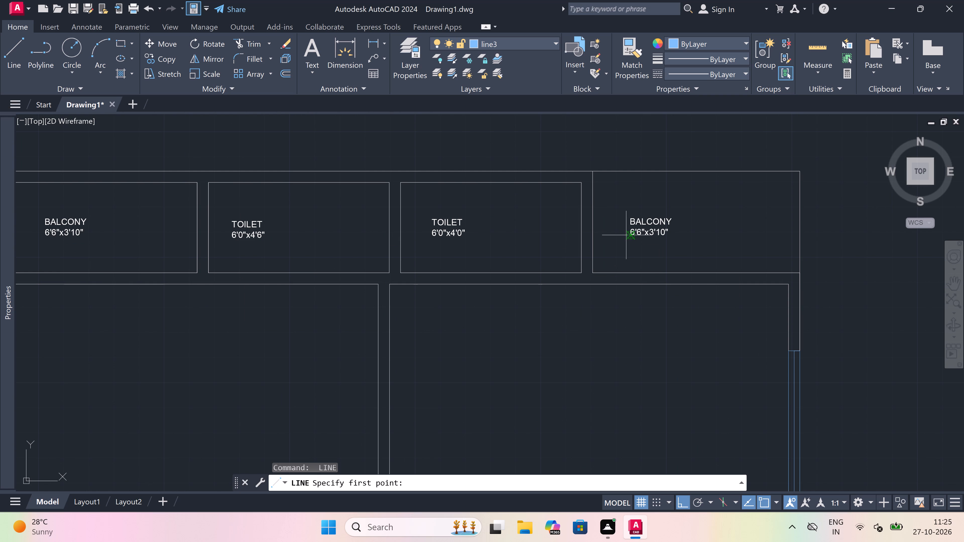
{"action": "scroll", "coordinate": [629, 235], "scroll_direction": "up", "scroll_amount": 2}
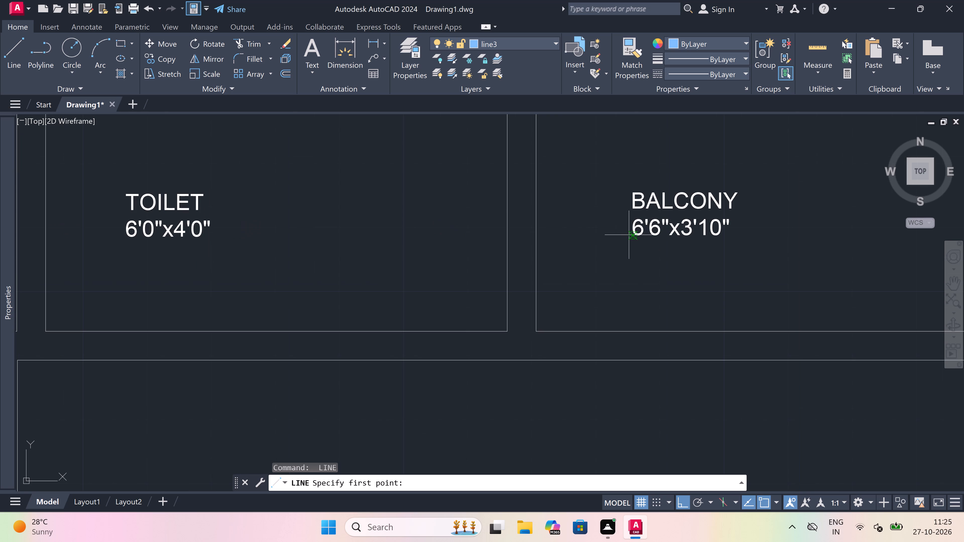
{"action": "scroll", "coordinate": [531, 344], "scroll_direction": "down", "scroll_amount": 2}
{"action": "scroll", "coordinate": [540, 336], "scroll_direction": "up", "scroll_amount": 1}
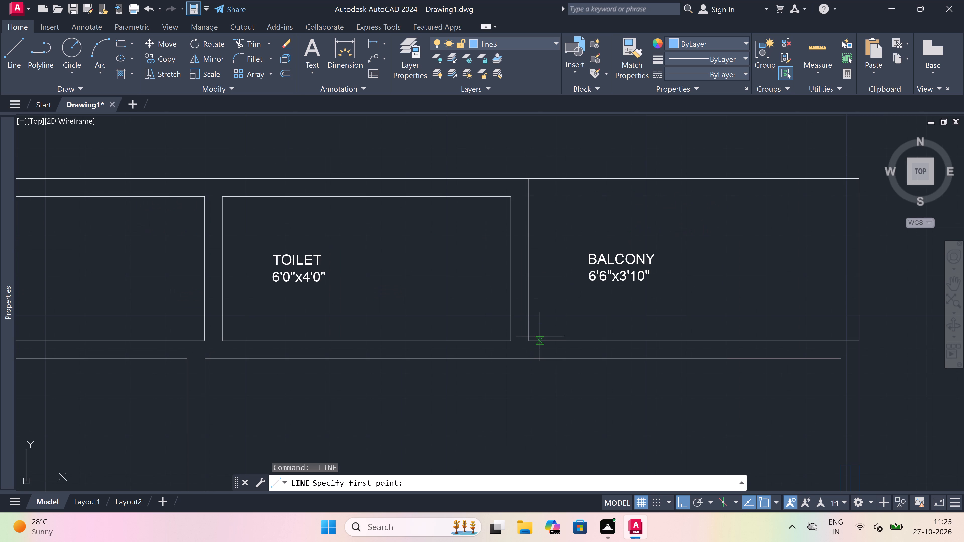
{"action": "left_click", "coordinate": [544, 342]}
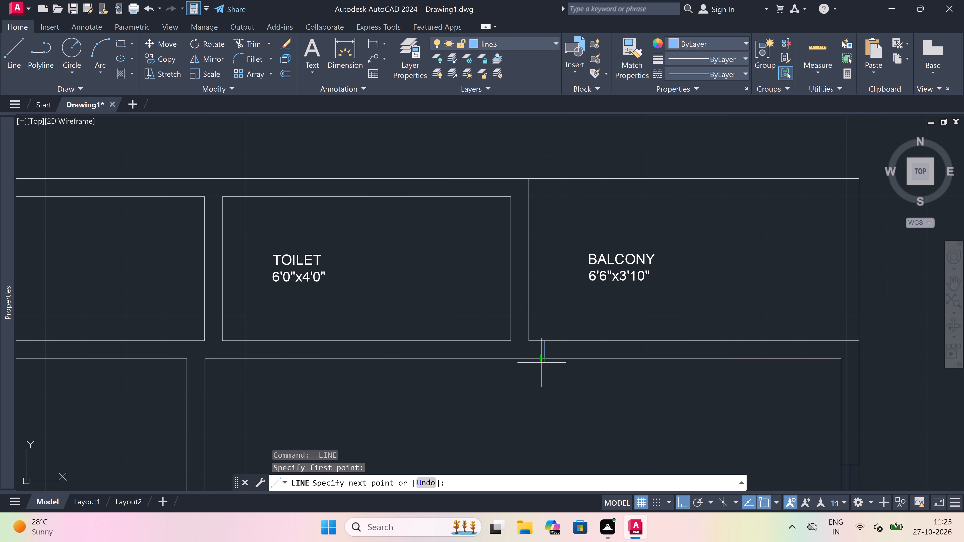
{"action": "left_click", "coordinate": [544, 359]}
{"action": "left_click", "coordinate": [544, 352]}
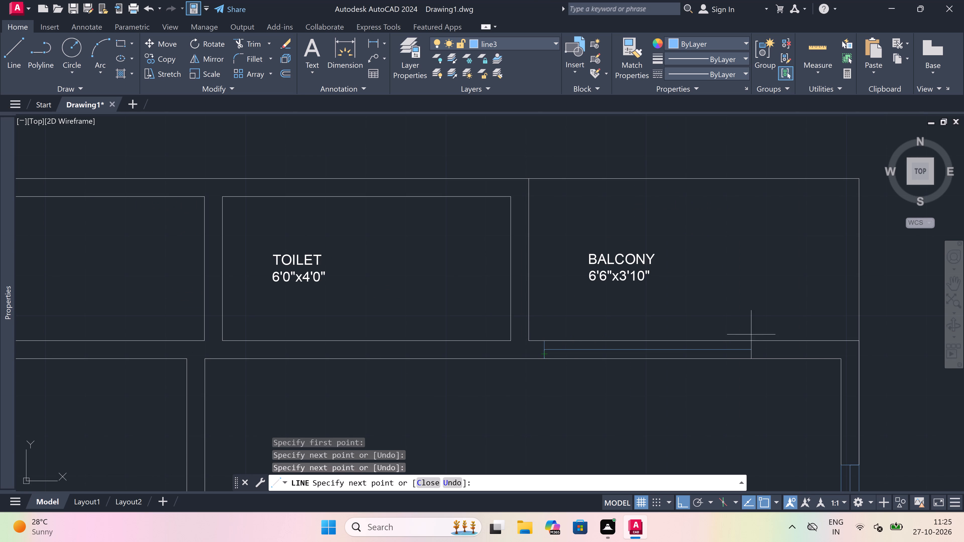
{"action": "scroll", "coordinate": [815, 344], "scroll_direction": "up", "scroll_amount": 3}
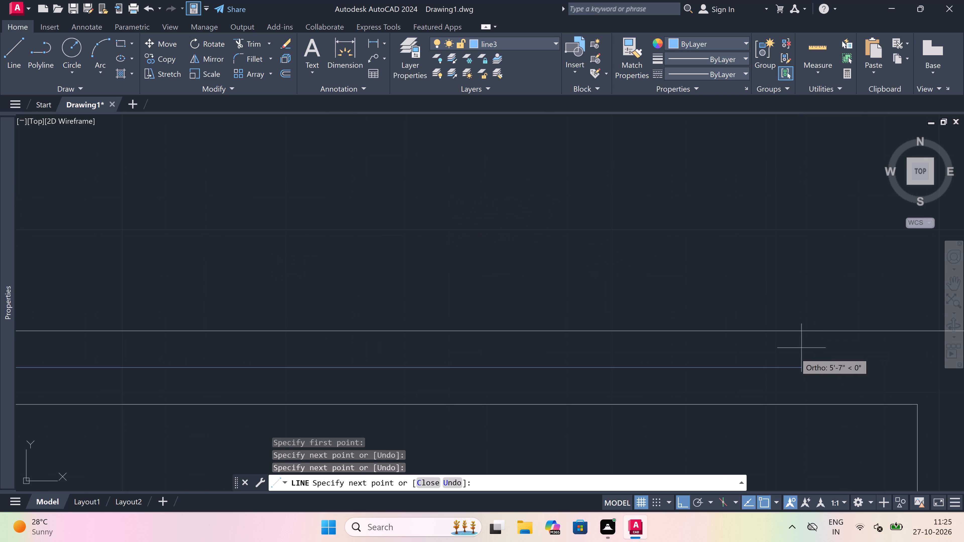
{"action": "left_click", "coordinate": [790, 363]}
{"action": "left_click", "coordinate": [790, 332]}
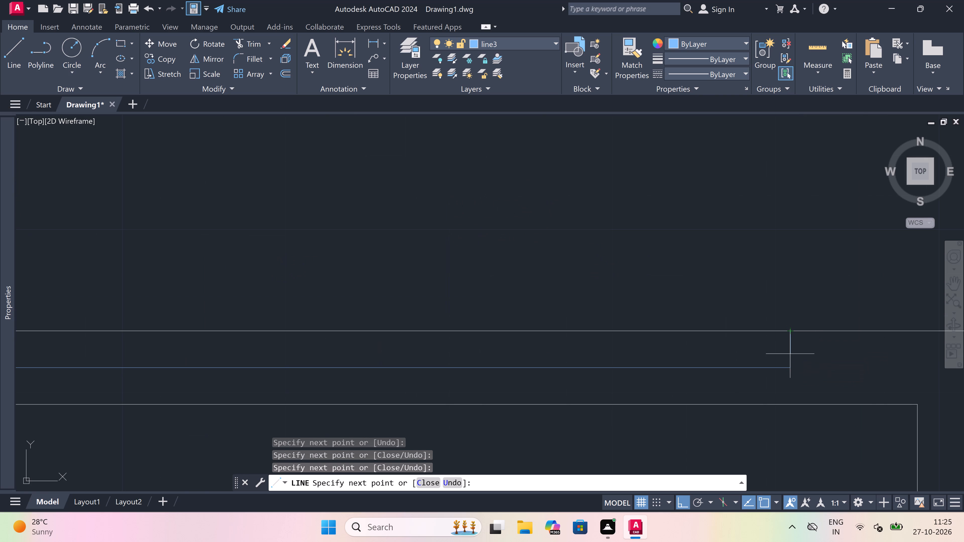
{"action": "left_click", "coordinate": [785, 405]}
{"action": "scroll", "coordinate": [728, 332], "scroll_direction": "down", "scroll_amount": 3}
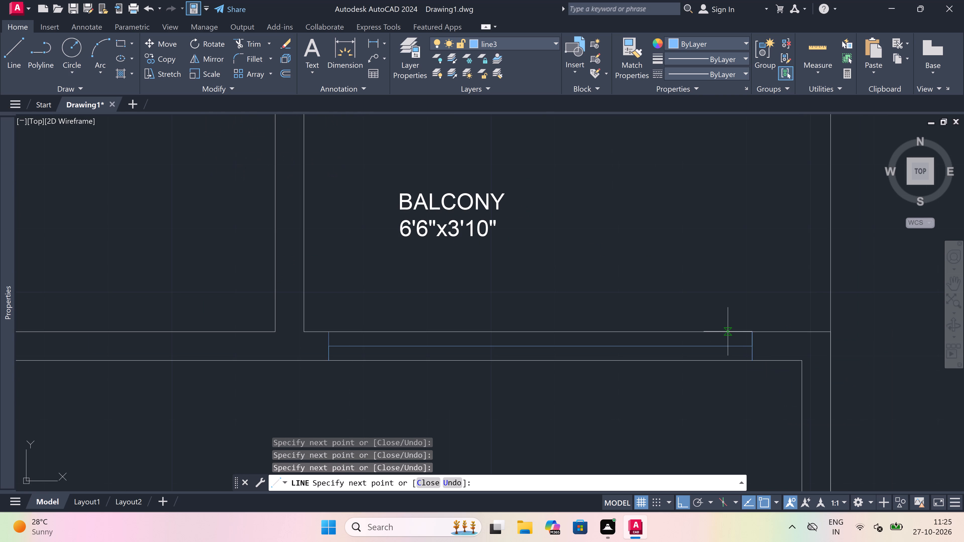
{"action": "key", "text": "Escape"}
Trim both faces of the northeast balcony's south wall between the two end lines.
{"action": "scroll", "coordinate": [728, 331], "scroll_direction": "down", "scroll_amount": 2}
{"action": "scroll", "coordinate": [647, 353], "scroll_direction": "up", "scroll_amount": 1}
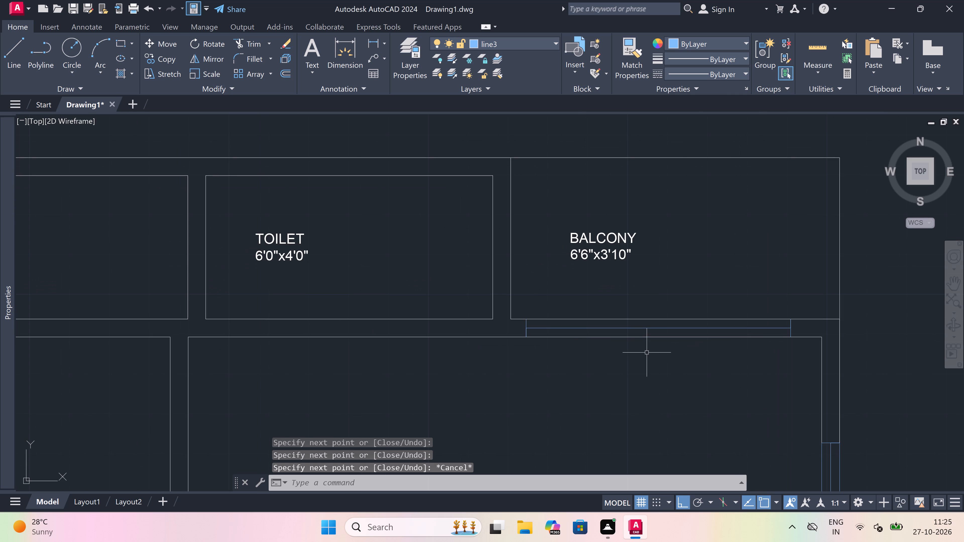
{"action": "type", "text": "tr"}
{"action": "key", "text": "space"}
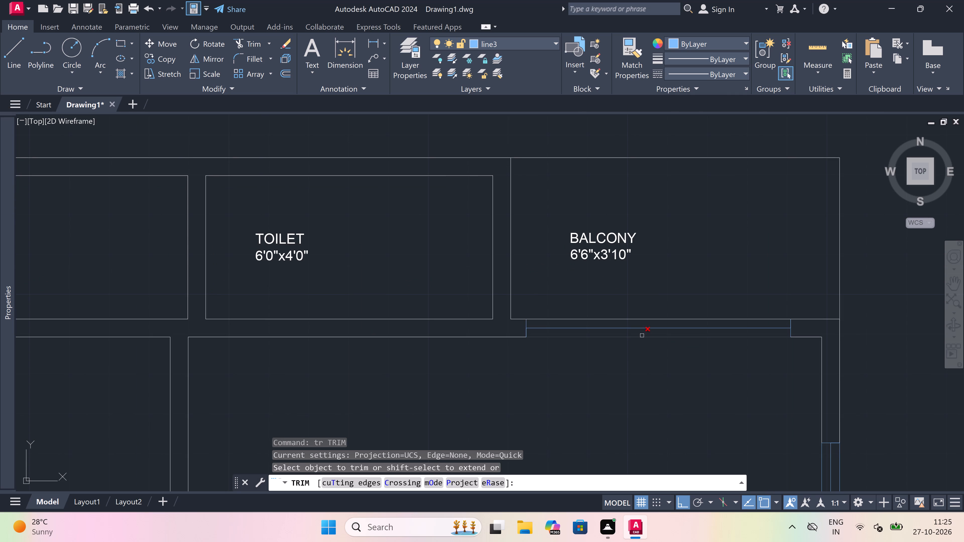
{"action": "left_click", "coordinate": [642, 335]}
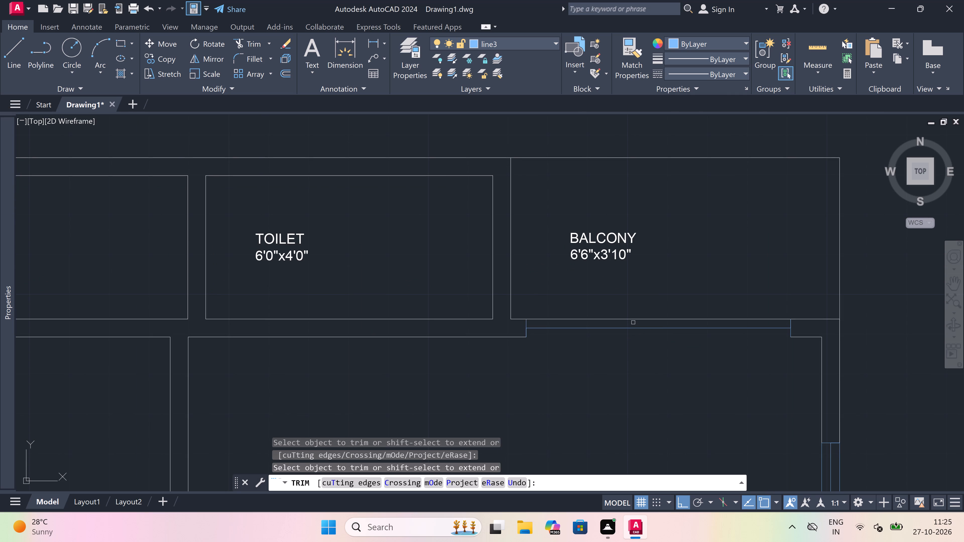
{"action": "left_click", "coordinate": [633, 320]}
{"action": "key", "text": "Escape"}
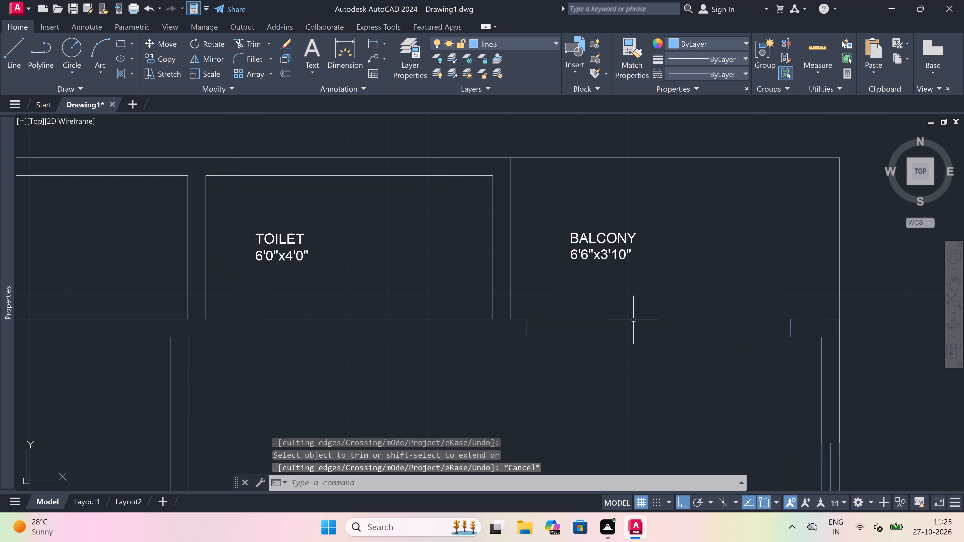
Draw lines along the north and south wall faces across the northeast balcony opening, joining its end lines.
{"action": "key", "text": "l"}
{"action": "key", "text": "space"}
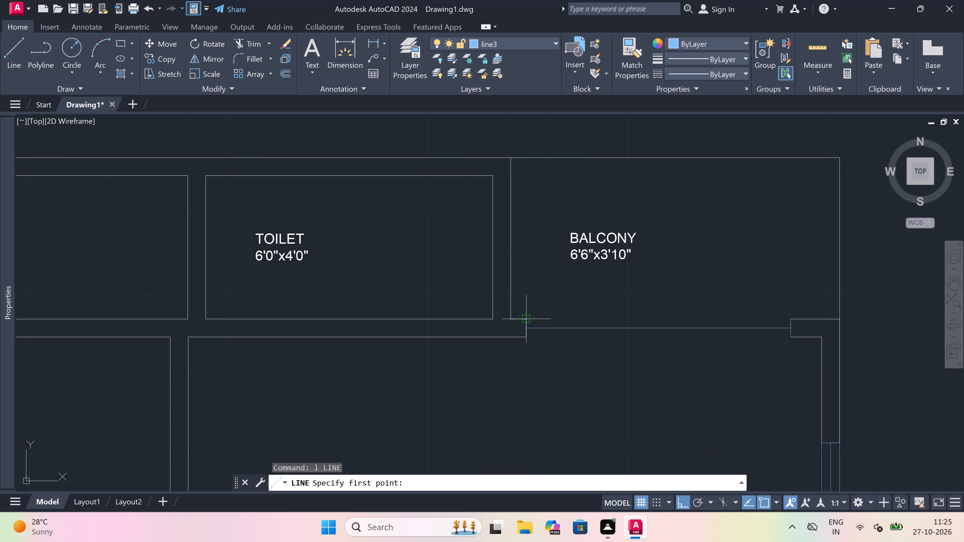
{"action": "left_click", "coordinate": [525, 319]}
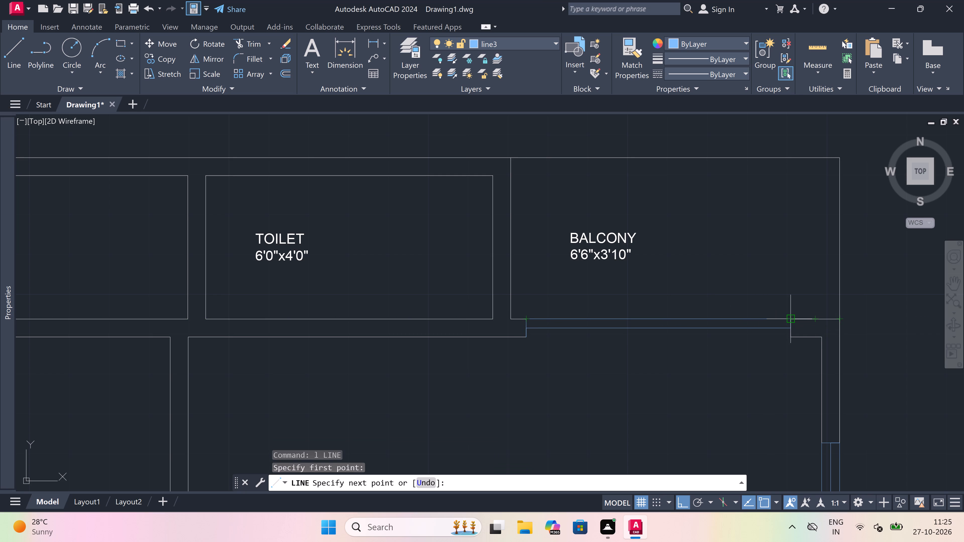
{"action": "left_click", "coordinate": [787, 317]}
{"action": "key", "text": "Escape"}
{"action": "key", "text": "space"}
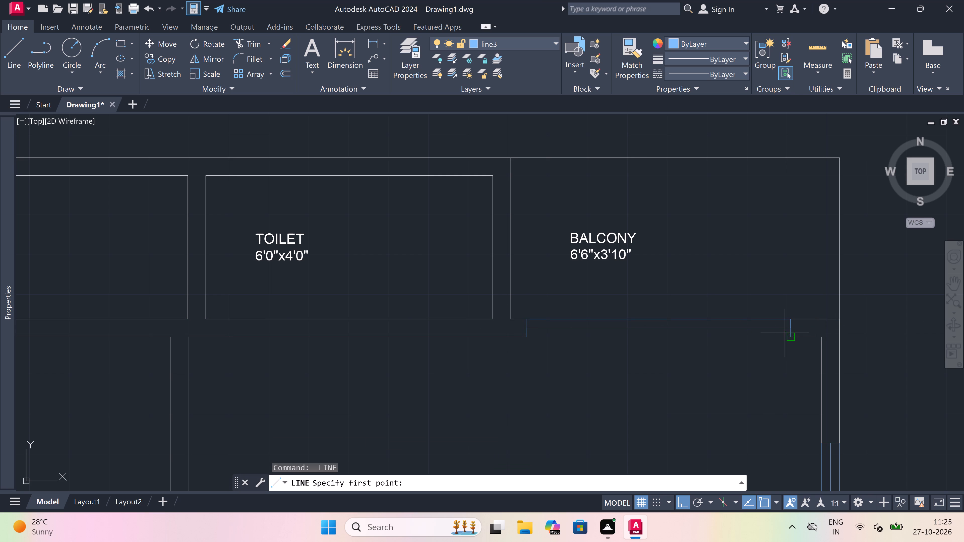
{"action": "left_click_drag", "start_coordinate": [792, 333], "coordinate": [782, 336]}
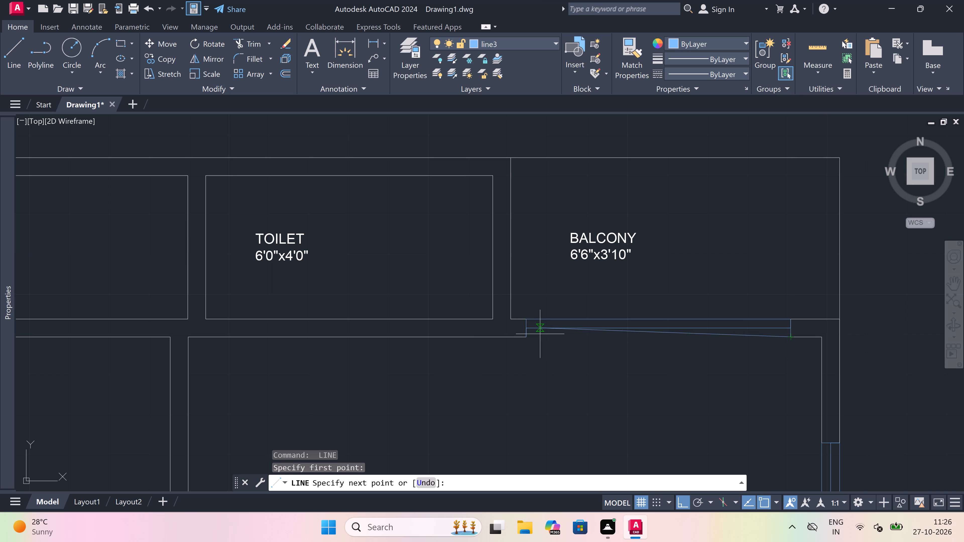
{"action": "left_click", "coordinate": [527, 340]}
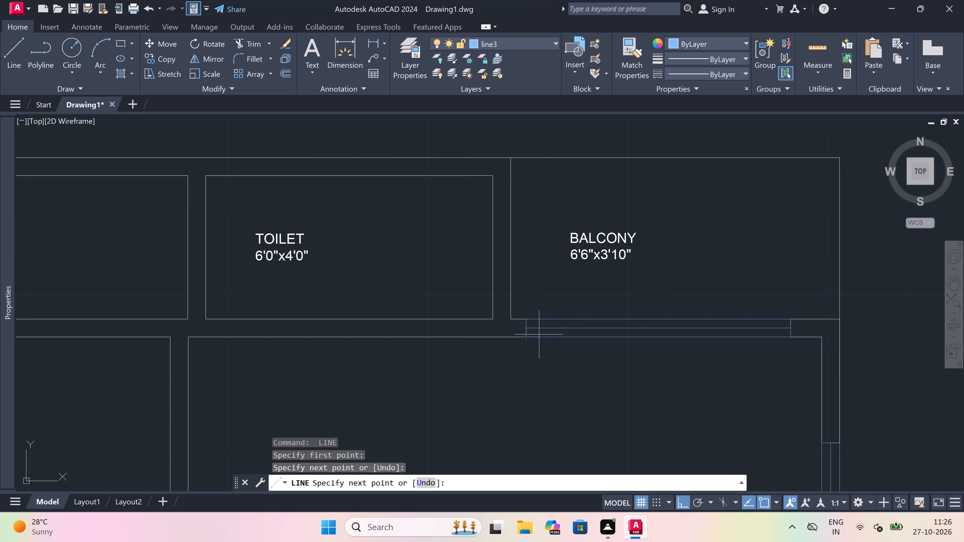
{"action": "key", "text": "Escape"}
Draw two short panel-end lines in the northeast balcony door: north face to centre line near the east, centre line to south face near the west.
{"action": "scroll", "coordinate": [665, 311], "scroll_direction": "up", "scroll_amount": 1}
{"action": "key", "text": "space"}
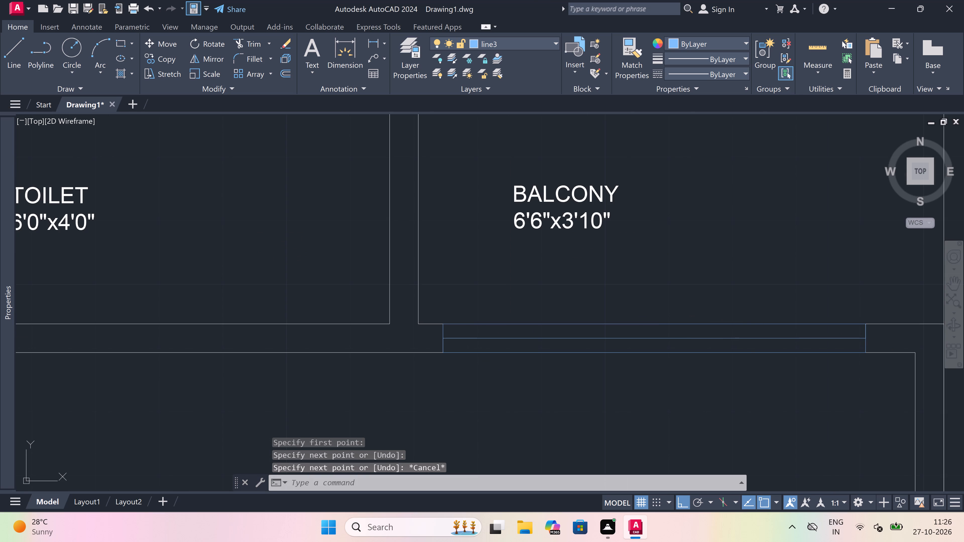
{"action": "left_click", "coordinate": [753, 324]}
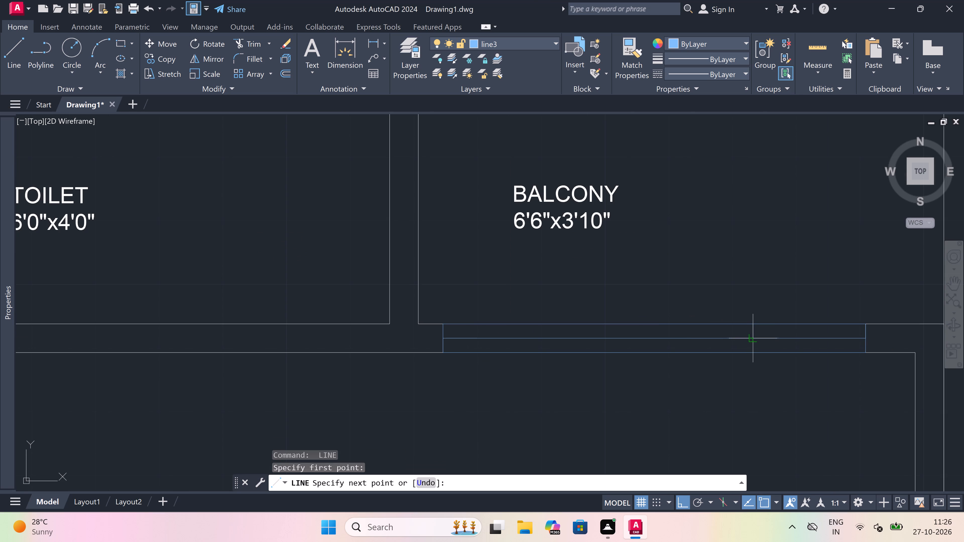
{"action": "left_click", "coordinate": [751, 340]}
{"action": "key", "text": "Escape"}
{"action": "key", "text": "space"}
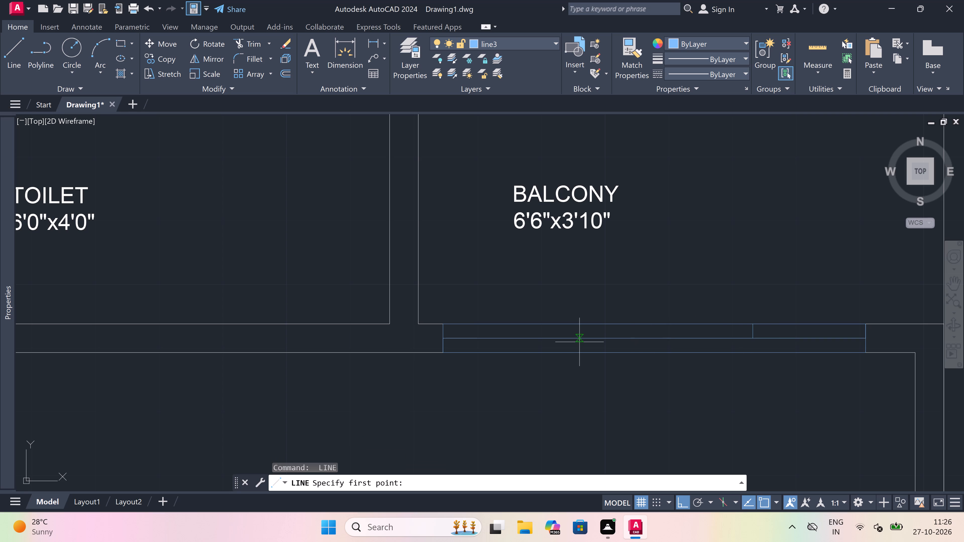
{"action": "left_click", "coordinate": [575, 342]}
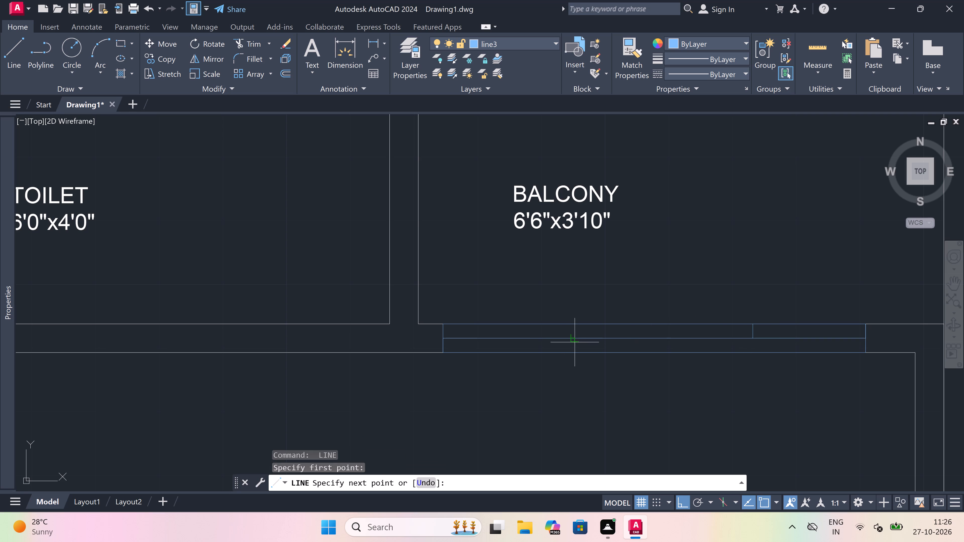
{"action": "left_click", "coordinate": [574, 354]}
{"action": "key", "text": "Escape"}
Trim the door's south line west of the western panel end and its north line east of the eastern panel end.
{"action": "key", "text": "t"}
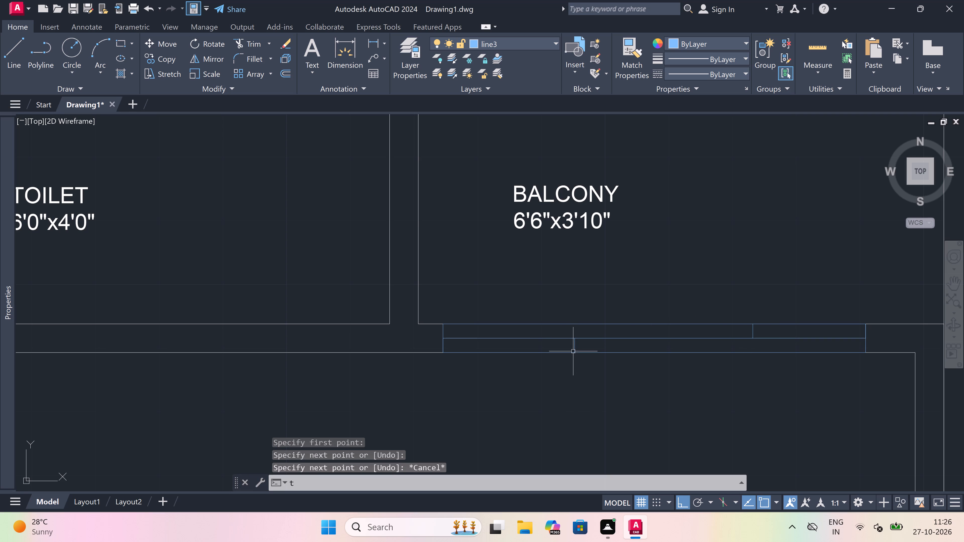
{"action": "key", "text": "r"}
{"action": "key", "text": "space"}
{"action": "left_click", "coordinate": [558, 344]}
{"action": "left_click", "coordinate": [545, 375]}
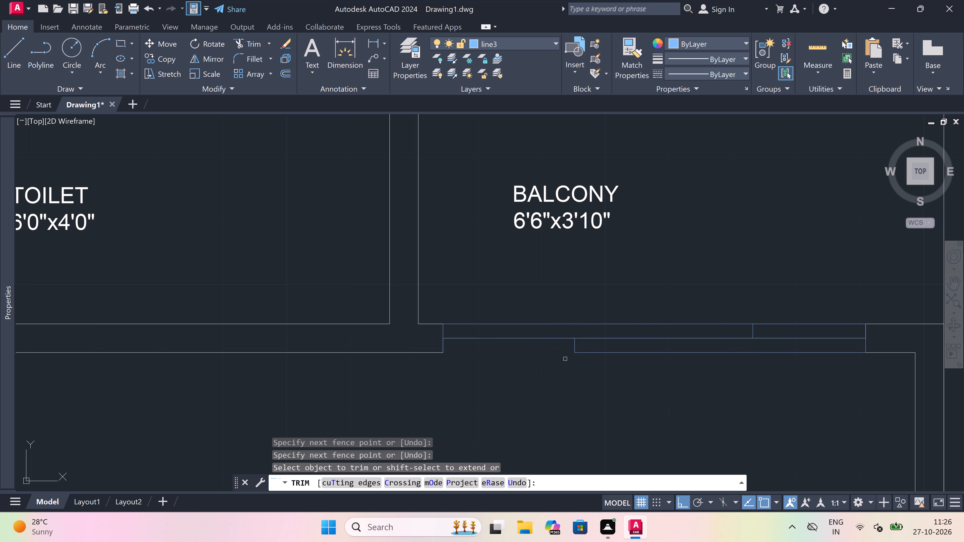
{"action": "left_click", "coordinate": [794, 325]}
{"action": "key", "text": "Escape"}
Draw two end lines joined by a centre line across the south wall of the balcony east of the 12'0"x10'0" bedroom.
{"action": "scroll", "coordinate": [634, 300], "scroll_direction": "down", "scroll_amount": 3}
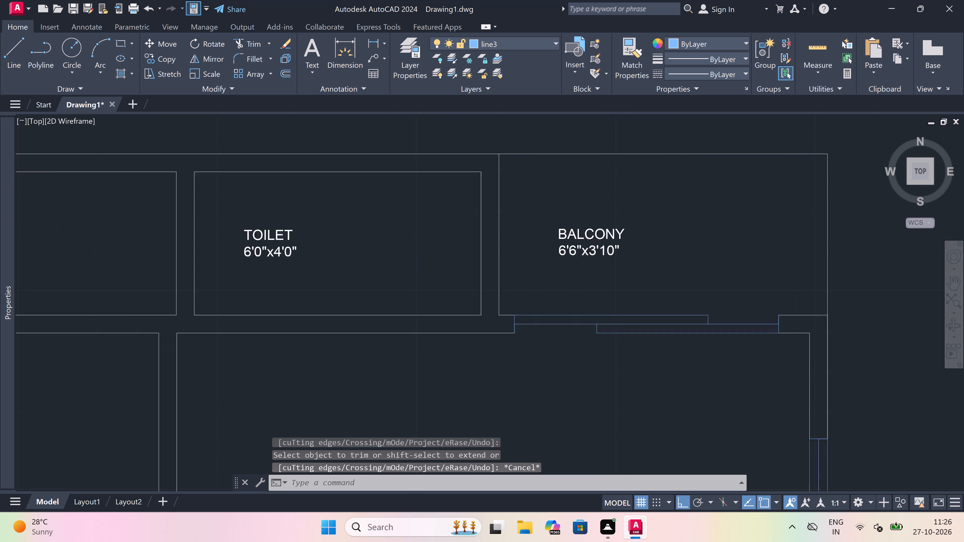
{"action": "scroll", "coordinate": [634, 300], "scroll_direction": "down", "scroll_amount": 4}
{"action": "scroll", "coordinate": [574, 303], "scroll_direction": "up", "scroll_amount": 2}
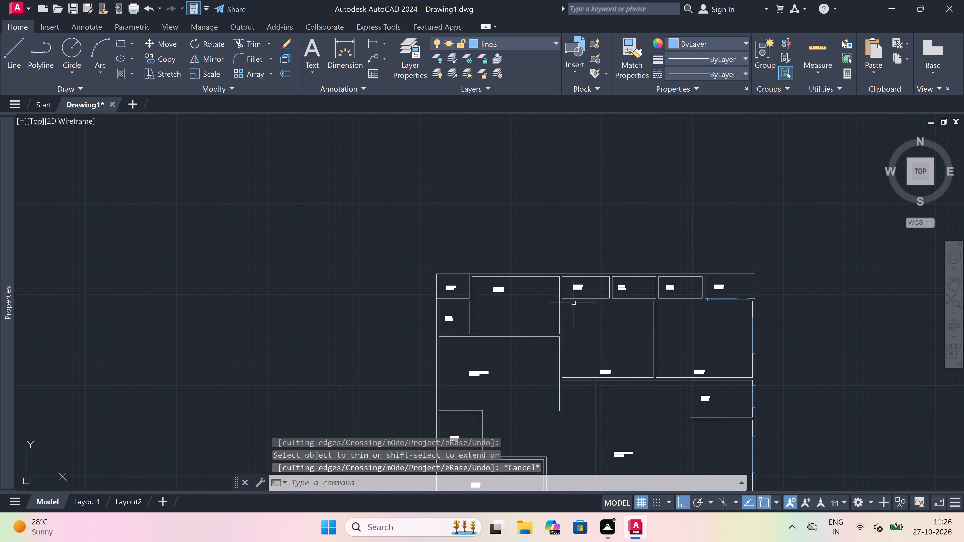
{"action": "type", "text": "l"}
{"action": "key", "text": "space"}
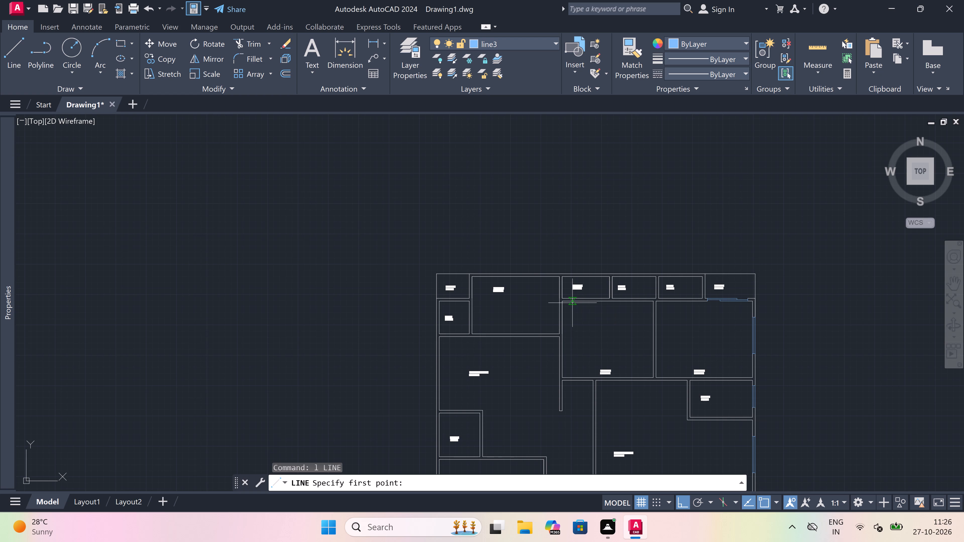
{"action": "scroll", "coordinate": [572, 303], "scroll_direction": "down", "scroll_amount": 3}
{"action": "scroll", "coordinate": [572, 303], "scroll_direction": "up", "scroll_amount": 6}
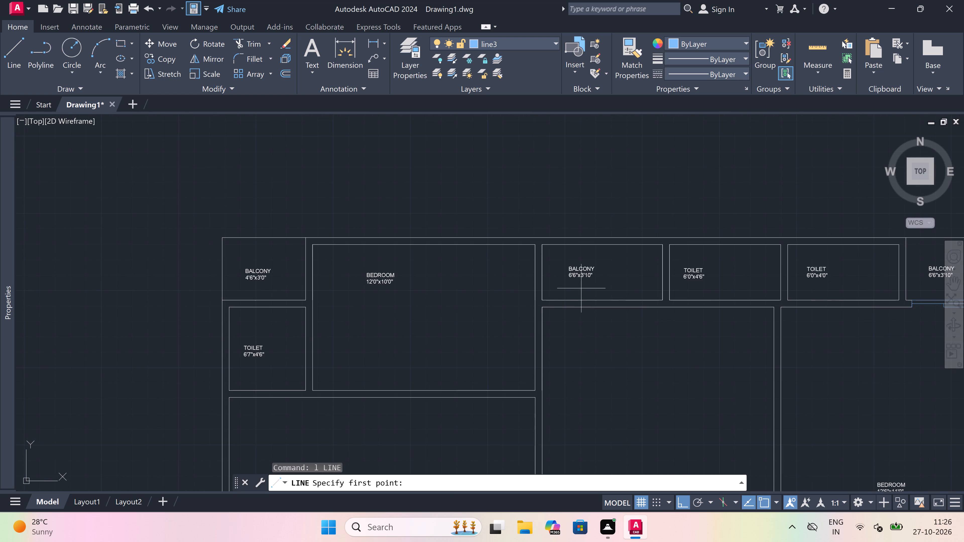
{"action": "scroll", "coordinate": [539, 285], "scroll_direction": "up", "scroll_amount": 1}
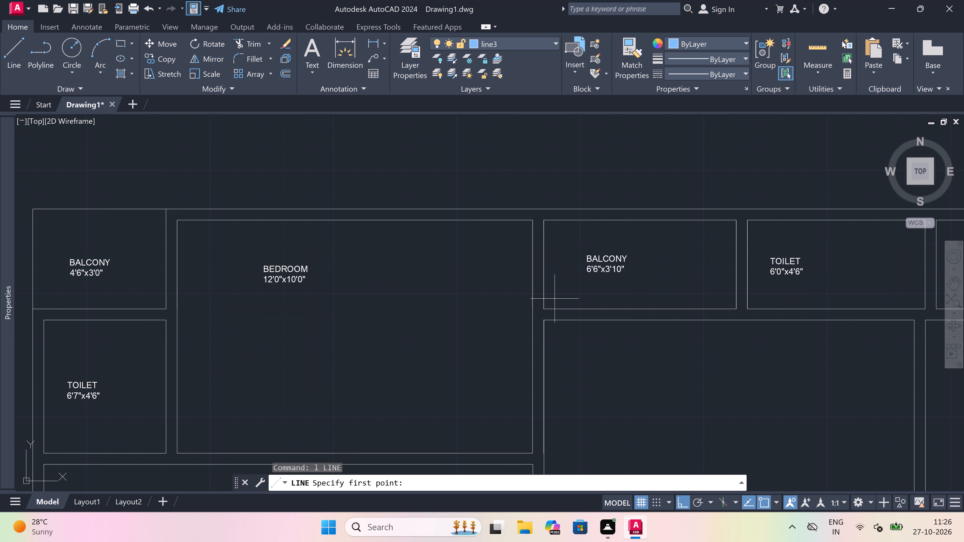
{"action": "left_click", "coordinate": [556, 308]}
{"action": "scroll", "coordinate": [558, 319], "scroll_direction": "up", "scroll_amount": 1}
{"action": "left_click", "coordinate": [558, 317]}
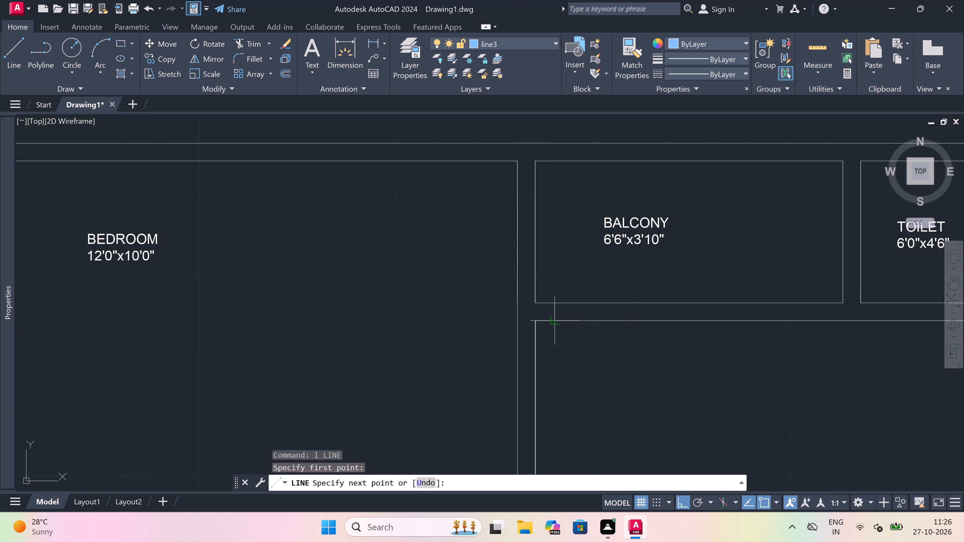
{"action": "left_click", "coordinate": [559, 304]}
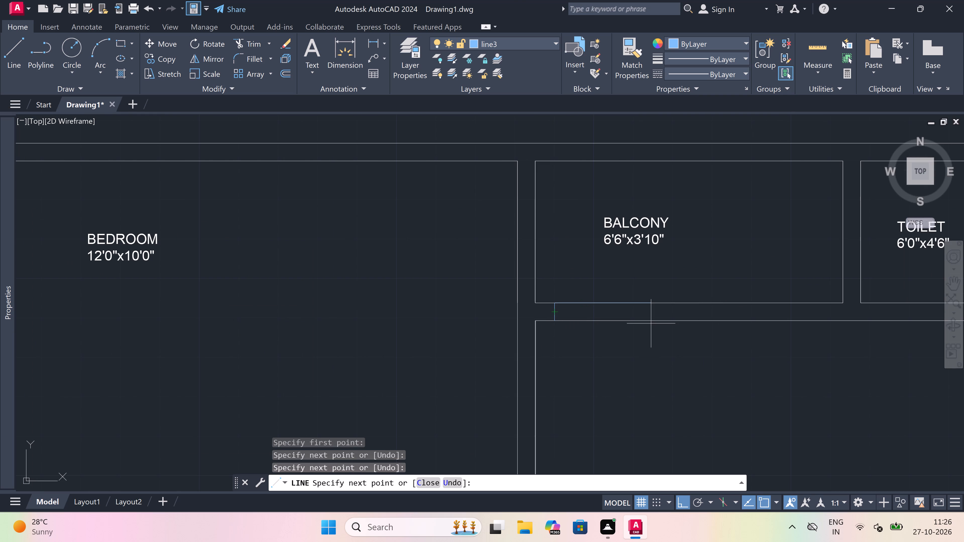
{"action": "key", "text": "ctrl+z"}
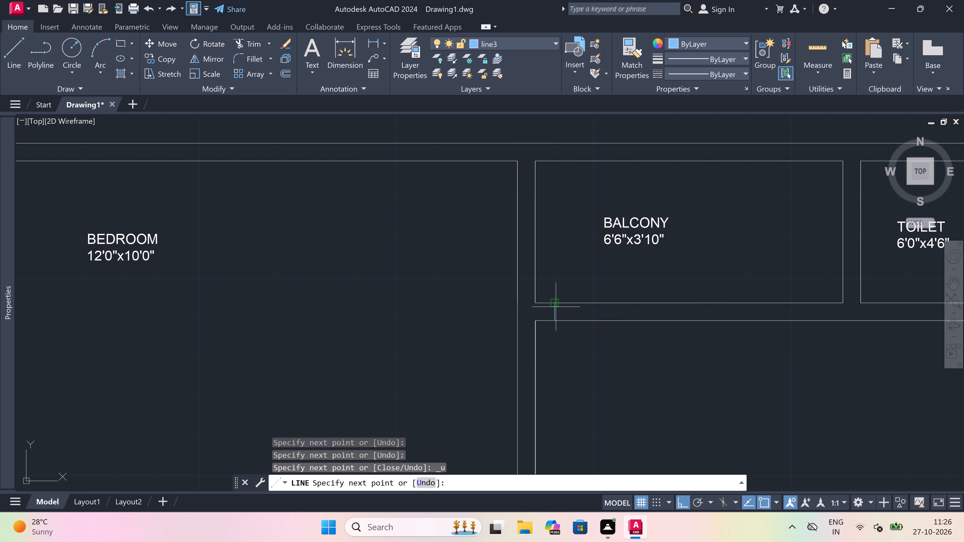
{"action": "left_click_drag", "start_coordinate": [555, 313], "coordinate": [558, 313]}
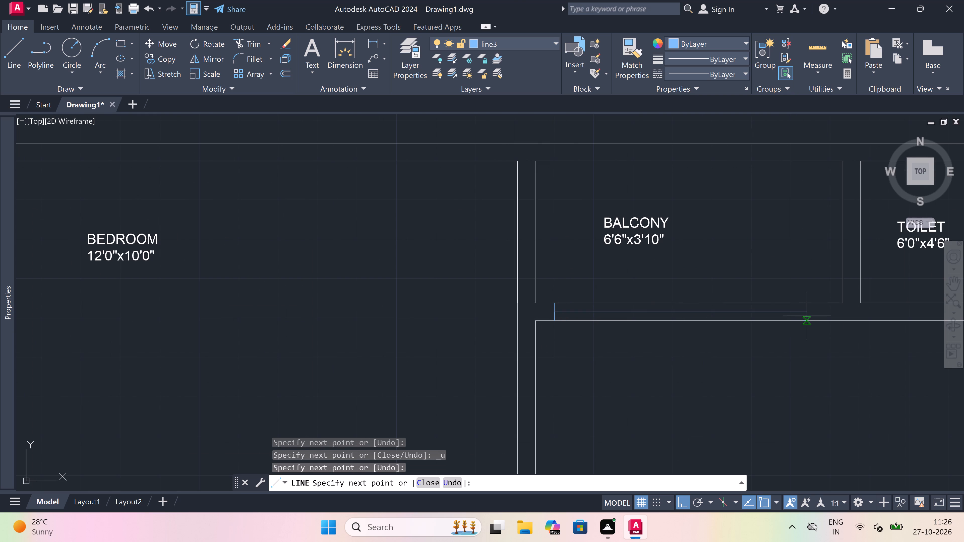
{"action": "scroll", "coordinate": [816, 305], "scroll_direction": "up", "scroll_amount": 1}
{"action": "left_click", "coordinate": [819, 314]}
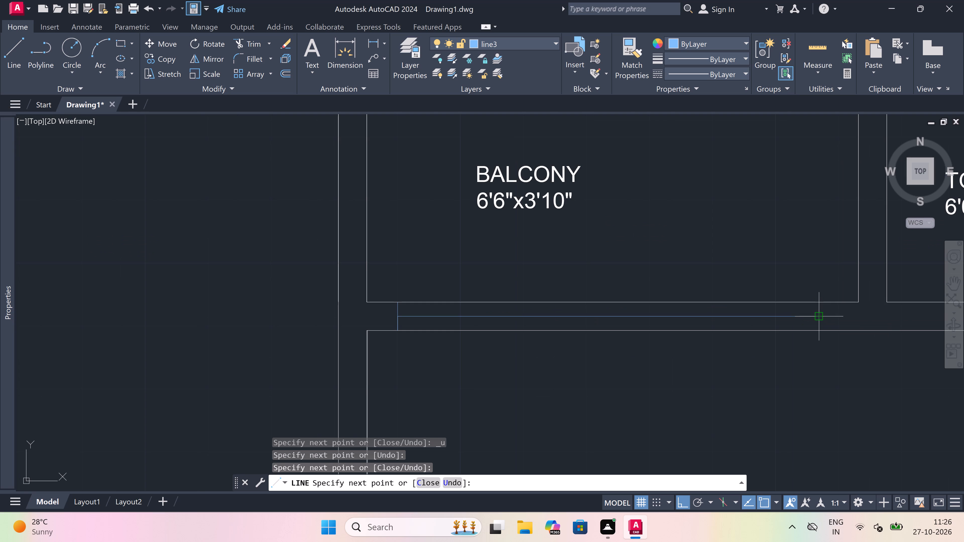
{"action": "left_click", "coordinate": [823, 301]}
{"action": "left_click", "coordinate": [817, 329]}
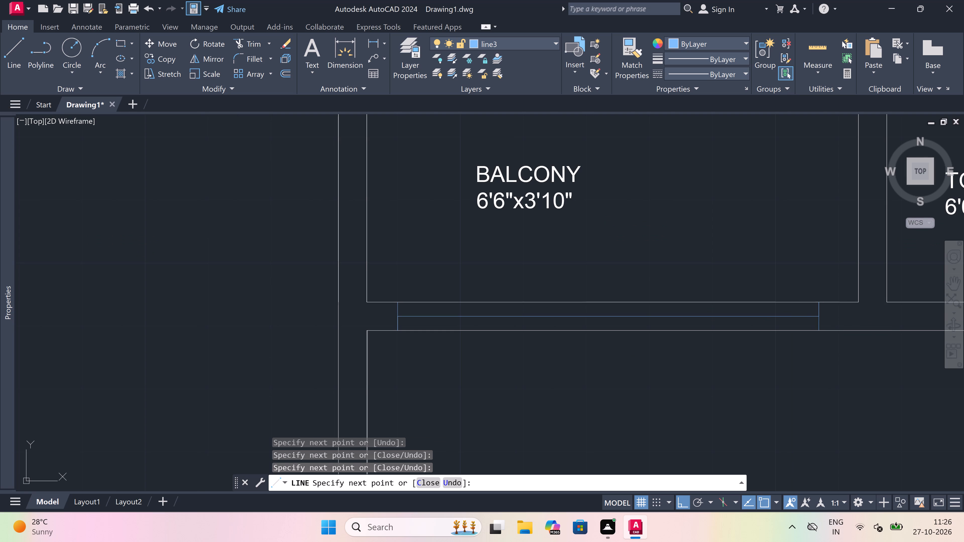
Trim both wall-face lines between the end lines in the south wall of the 6'6"x3'10" balcony beside the 12'0"x10'0" bedroom.
{"action": "key", "text": "Escape"}
{"action": "key", "text": "t"}
{"action": "key", "text": "r"}
{"action": "key", "text": "space"}
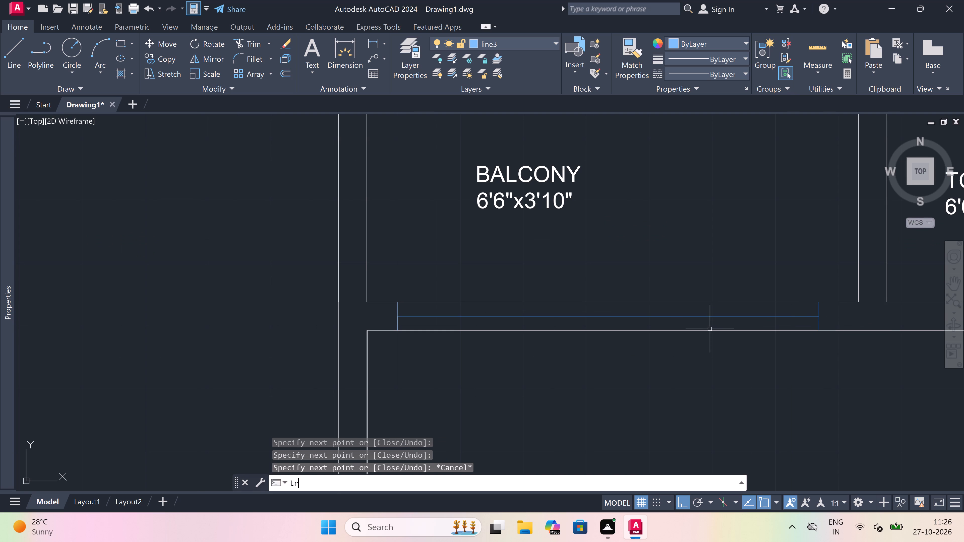
{"action": "left_click", "coordinate": [710, 329]}
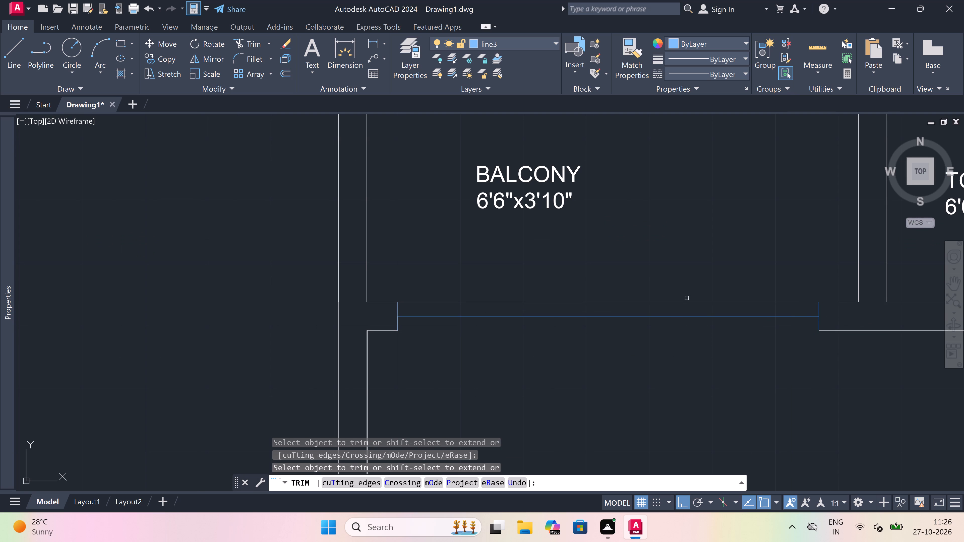
{"action": "left_click", "coordinate": [685, 301]}
{"action": "key", "text": "Escape"}
Draw lines along the north and south wall faces across this balcony opening, joining its end lines.
{"action": "type", "text": "l"}
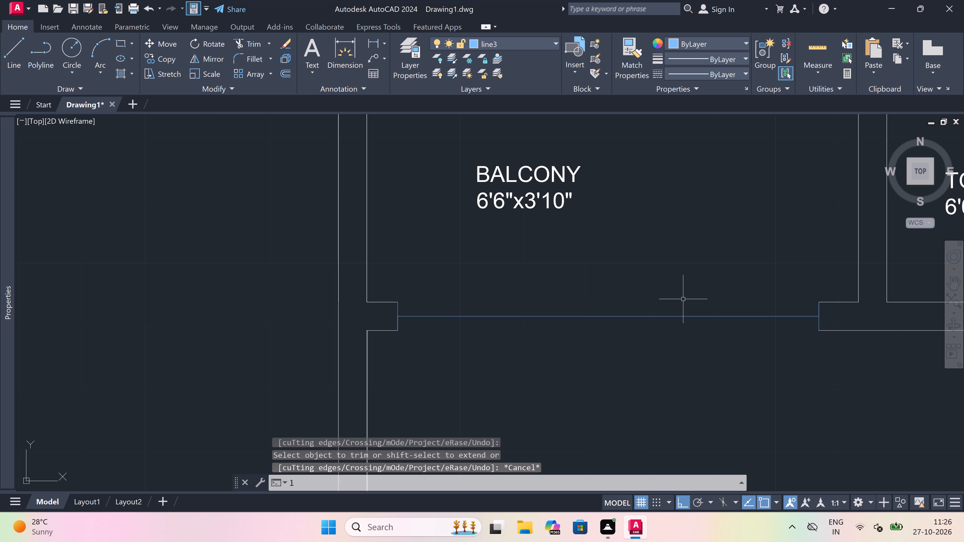
{"action": "key", "text": "space"}
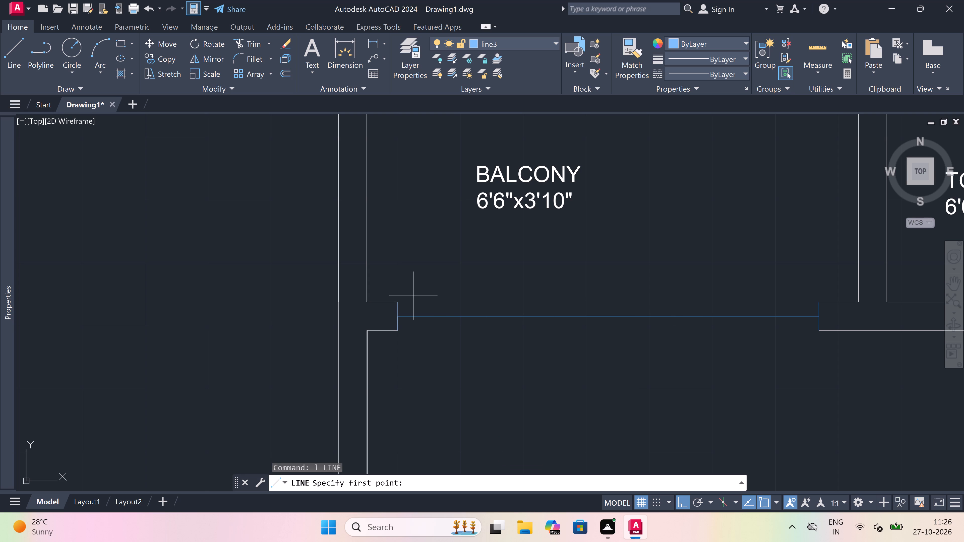
{"action": "left_click", "coordinate": [399, 302]}
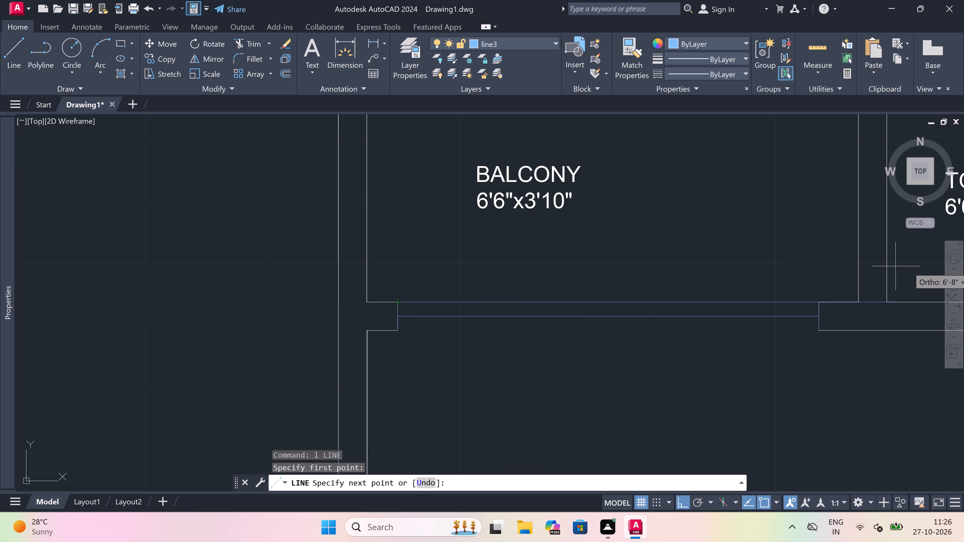
{"action": "left_click", "coordinate": [817, 302]}
{"action": "key", "text": "Escape"}
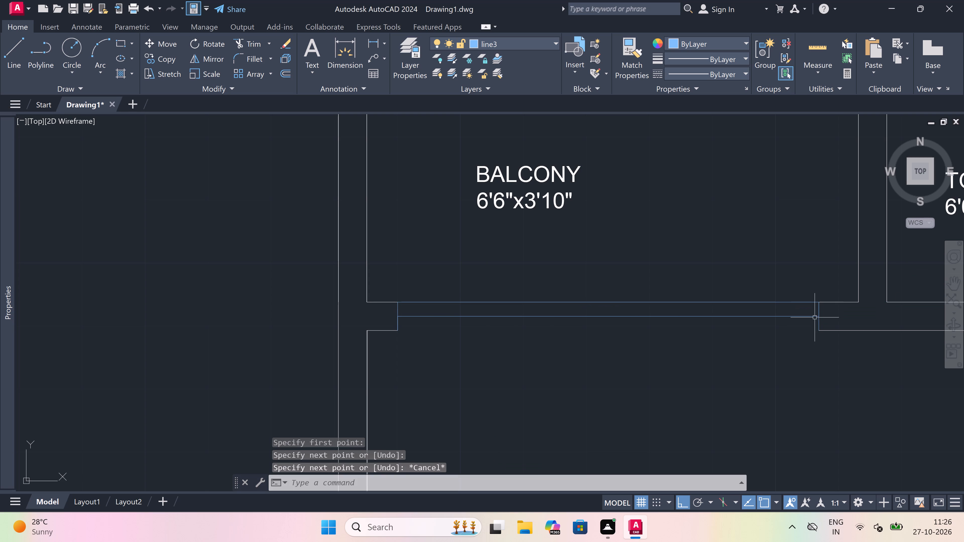
{"action": "key", "text": "space"}
{"action": "left_click_drag", "start_coordinate": [819, 329], "coordinate": [813, 329]}
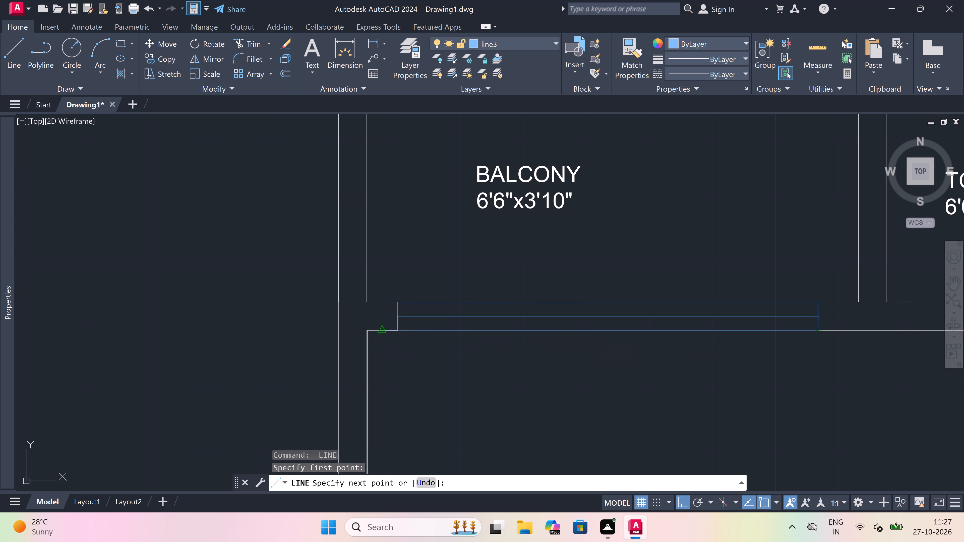
{"action": "left_click", "coordinate": [396, 331]}
{"action": "key", "text": "Escape"}
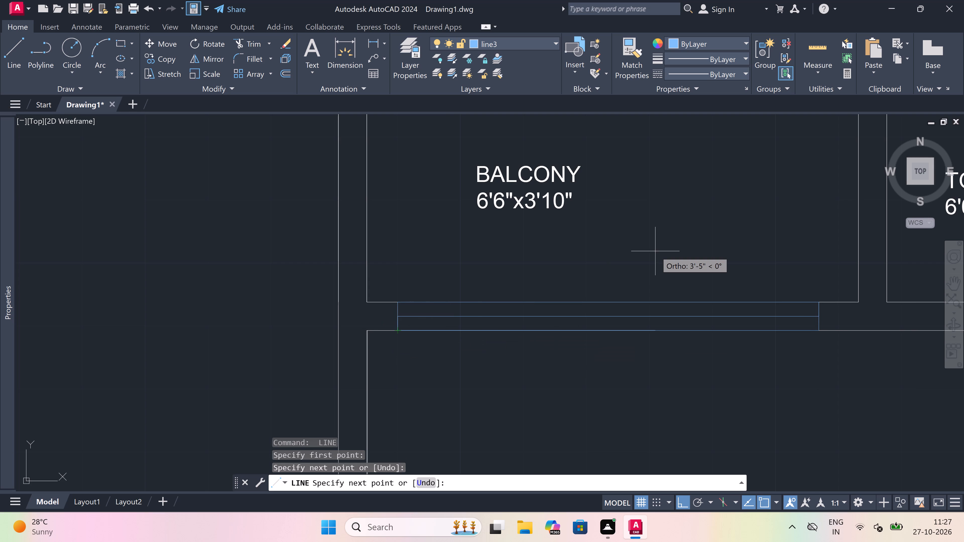
Draw two short panel-end lines in this door: north face to centre line near the east, centre line to south face near the west.
{"action": "key", "text": "space"}
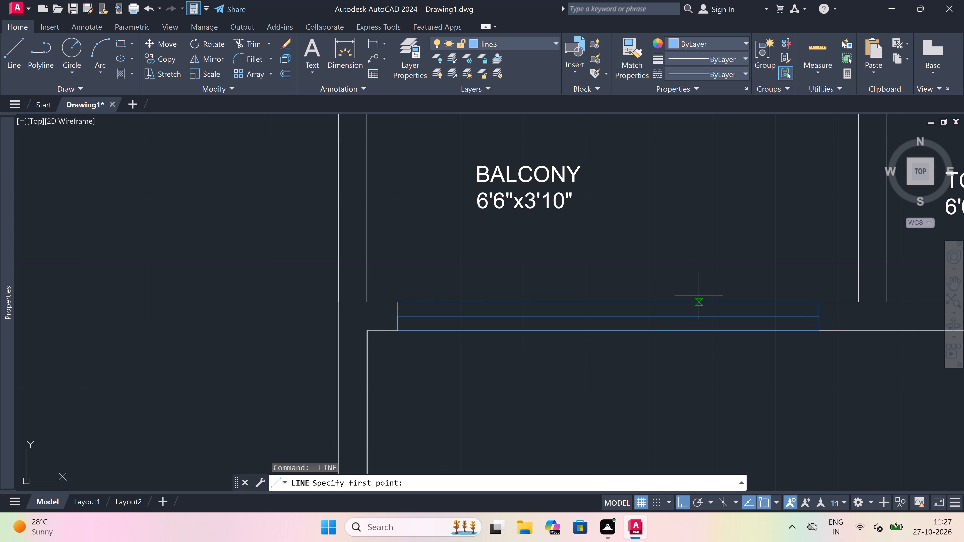
{"action": "left_click", "coordinate": [699, 298]}
{"action": "left_click", "coordinate": [698, 317]}
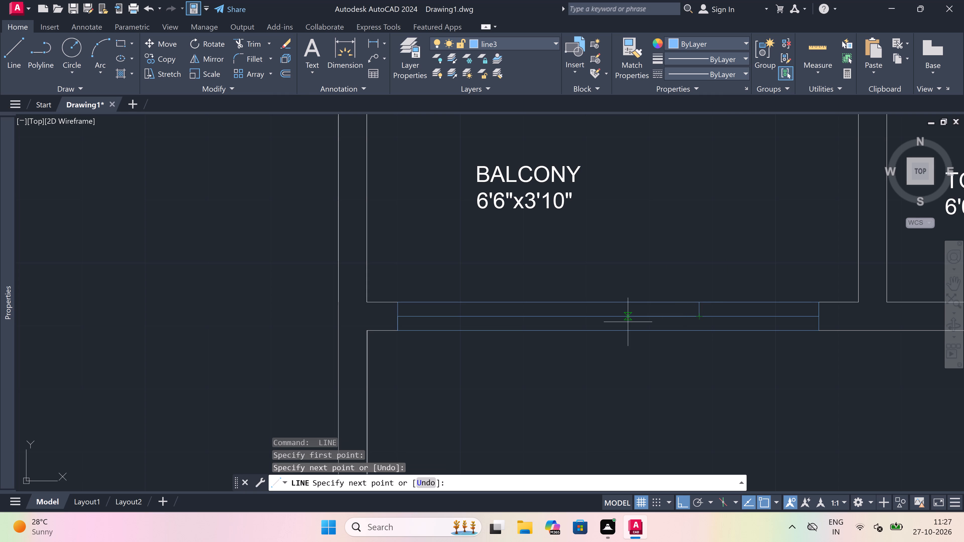
{"action": "key", "text": "Escape"}
{"action": "key", "text": "space"}
{"action": "left_click", "coordinate": [527, 318]}
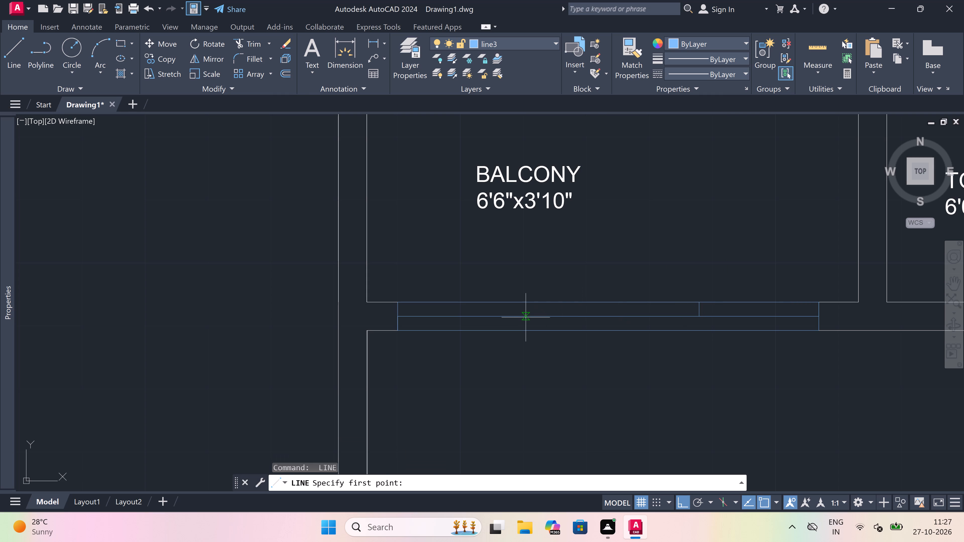
{"action": "left_click", "coordinate": [523, 330]}
{"action": "key", "text": "Escape"}
Trim the door's south line west of the western panel end and its north line east of the eastern panel end.
{"action": "key", "text": "t"}
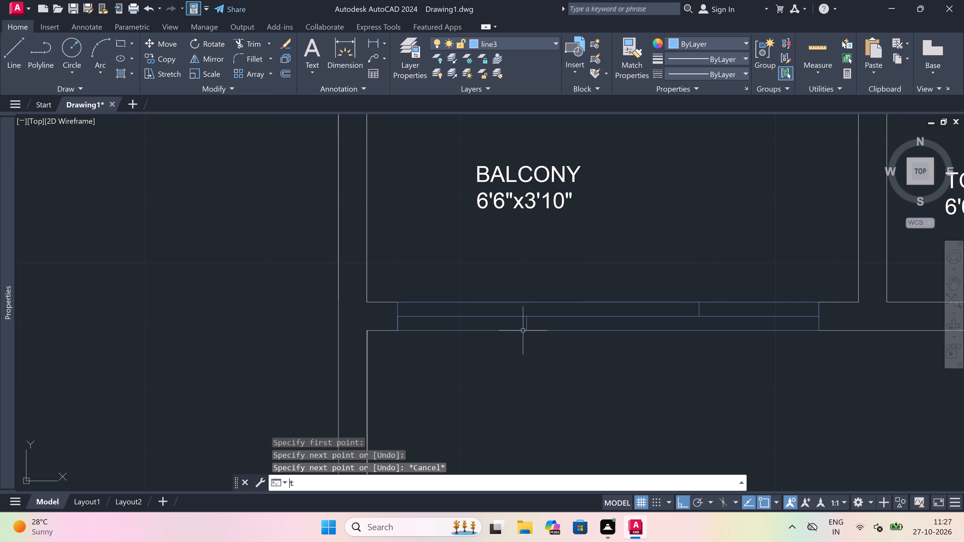
{"action": "key", "text": "r"}
{"action": "key", "text": "space"}
{"action": "left_click", "coordinate": [514, 330]}
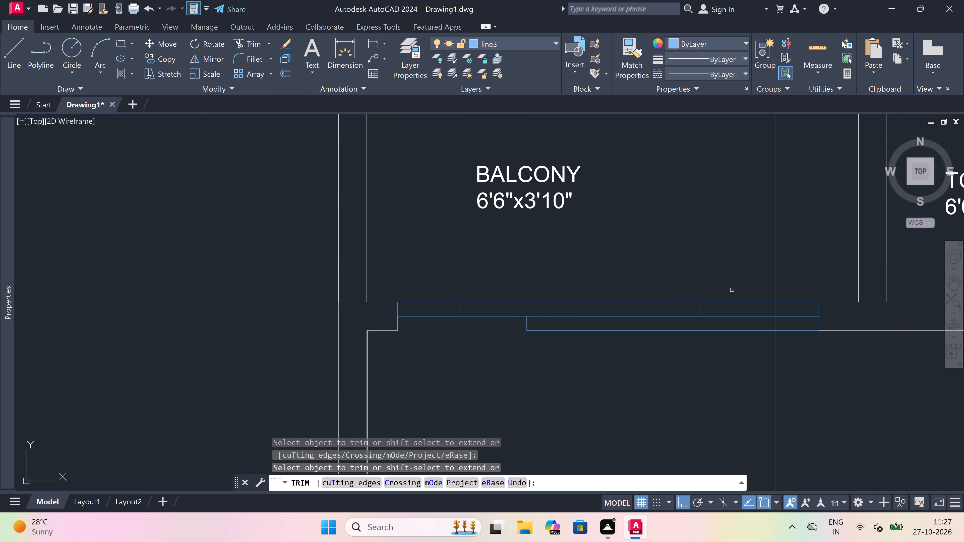
{"action": "left_click", "coordinate": [770, 301]}
{"action": "key", "text": "Escape"}
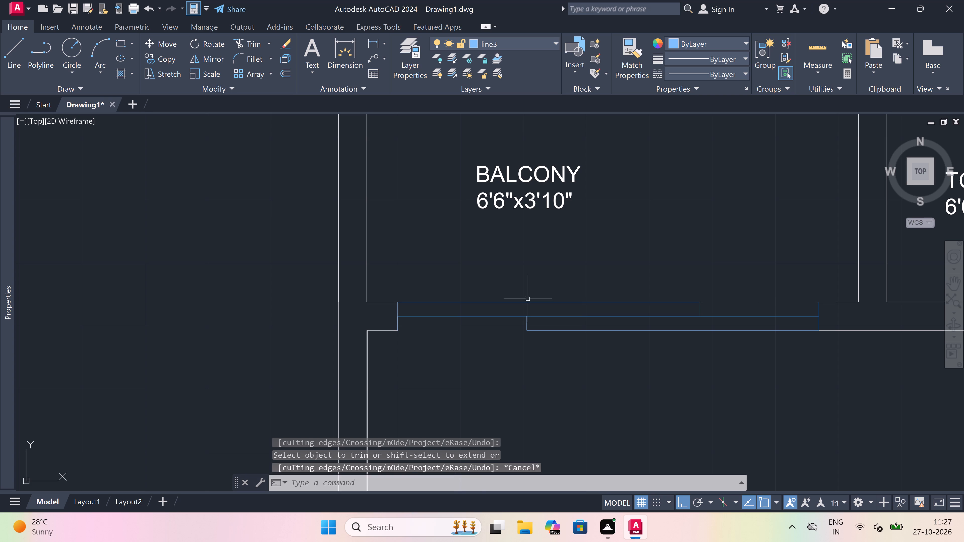
Draw two end lines joined by a centre line across the wall between the 4'6"x3'0" balcony and the 12'0"x10'0" bedroom.
{"action": "scroll", "coordinate": [528, 299], "scroll_direction": "down", "scroll_amount": 3}
{"action": "type", "text": "l"}
{"action": "key", "text": "space"}
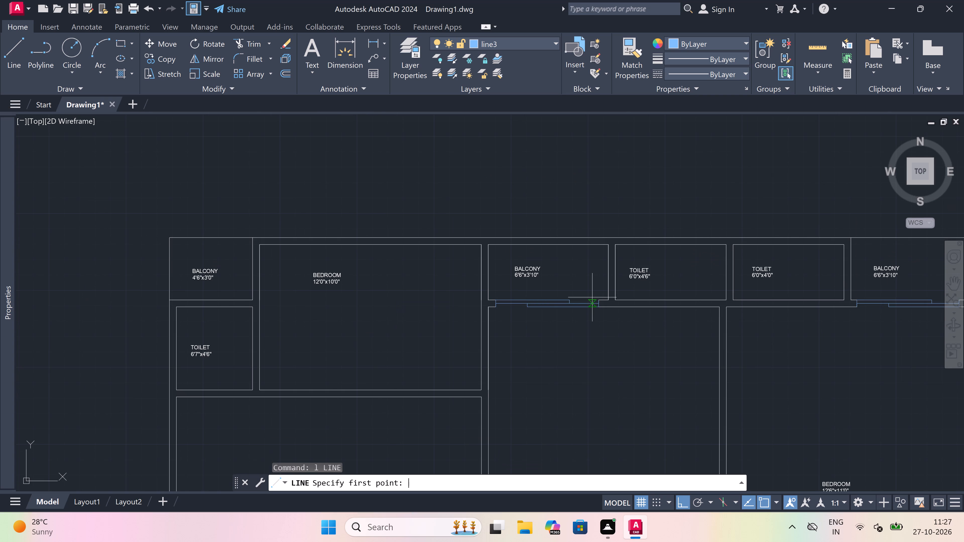
{"action": "scroll", "coordinate": [594, 293], "scroll_direction": "down", "scroll_amount": 3}
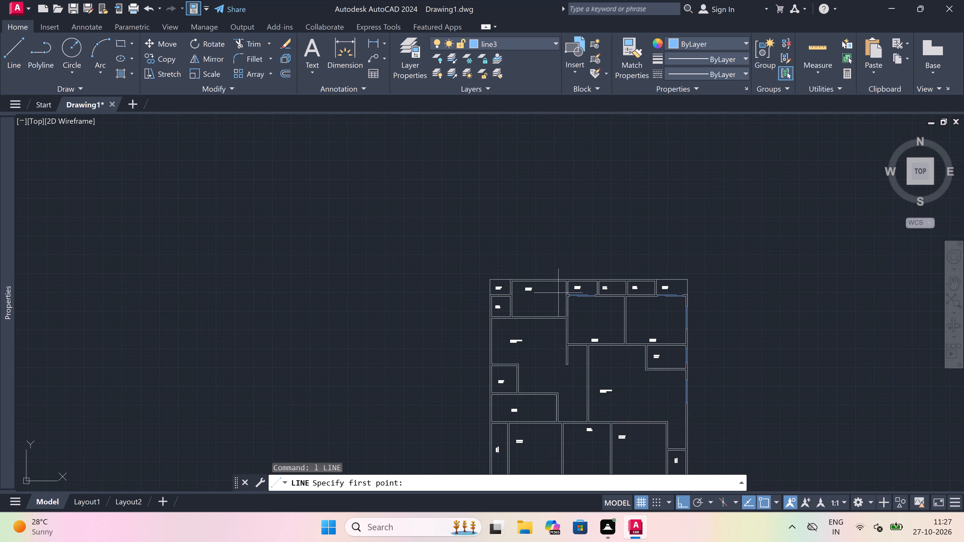
{"action": "scroll", "coordinate": [469, 291], "scroll_direction": "up", "scroll_amount": 3}
{"action": "scroll", "coordinate": [586, 287], "scroll_direction": "up", "scroll_amount": 1}
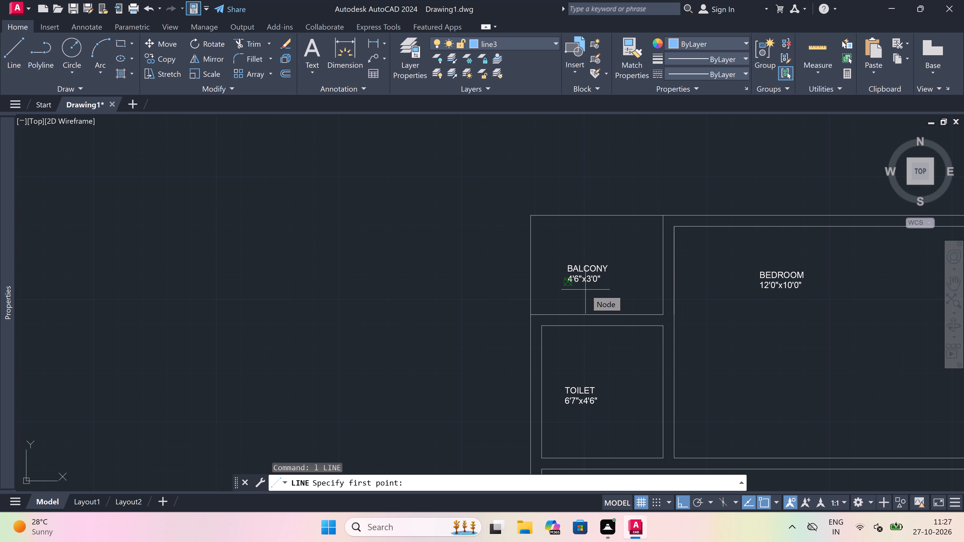
{"action": "scroll", "coordinate": [657, 234], "scroll_direction": "up", "scroll_amount": 2}
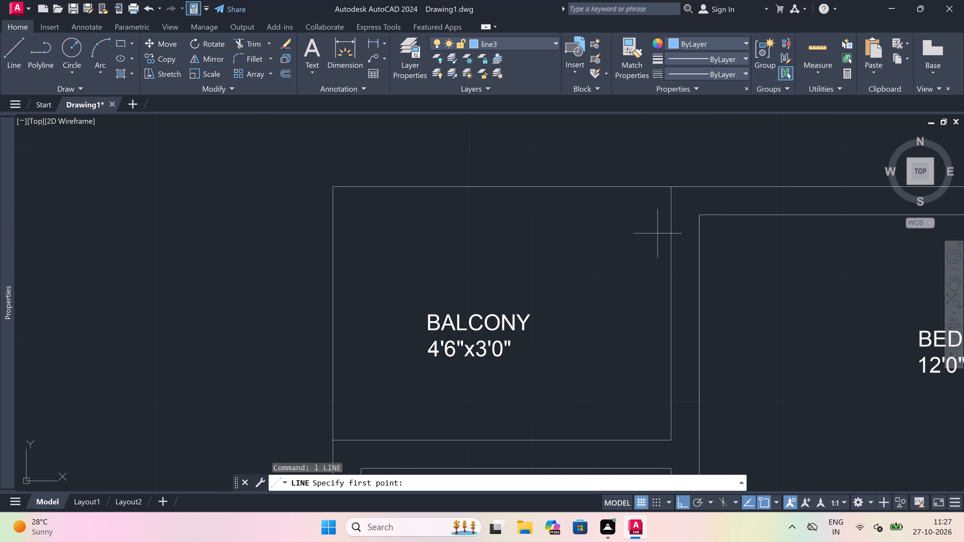
{"action": "left_click", "coordinate": [672, 230]}
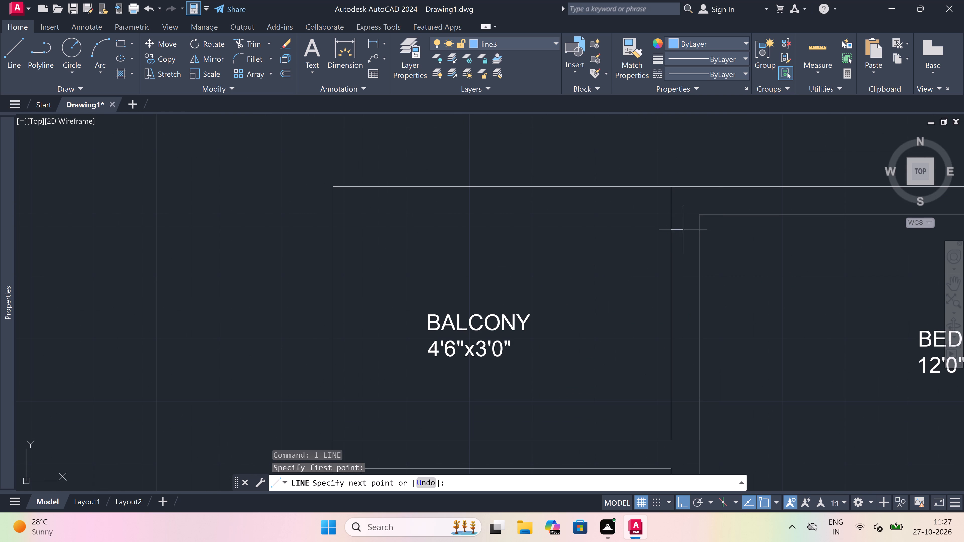
{"action": "left_click", "coordinate": [694, 231]}
{"action": "left_click", "coordinate": [686, 230]}
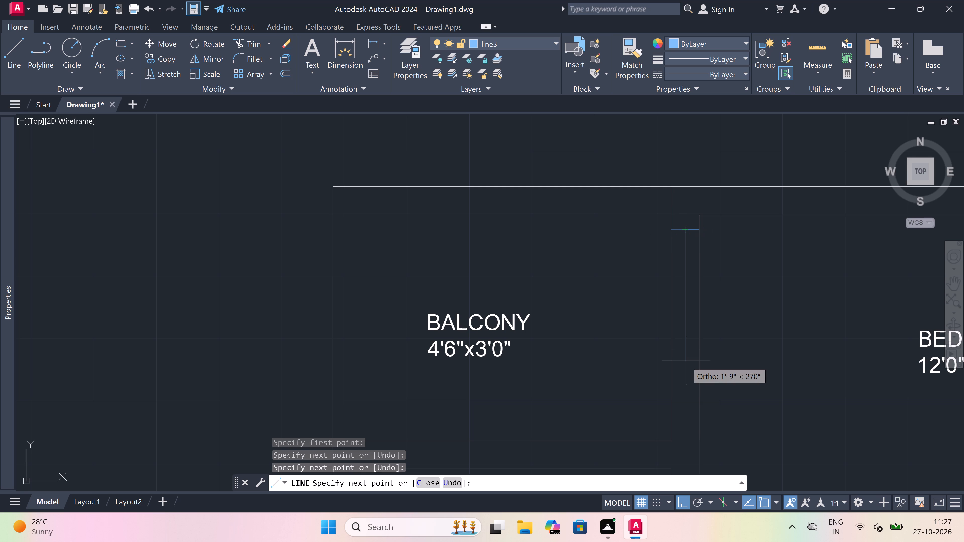
{"action": "left_click", "coordinate": [682, 427]}
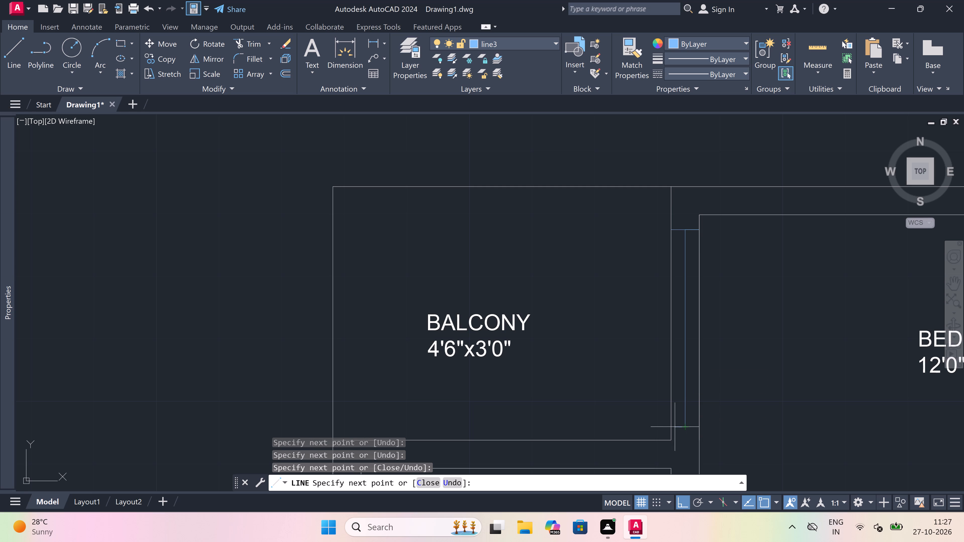
{"action": "left_click", "coordinate": [665, 427]}
{"action": "left_click", "coordinate": [695, 425]}
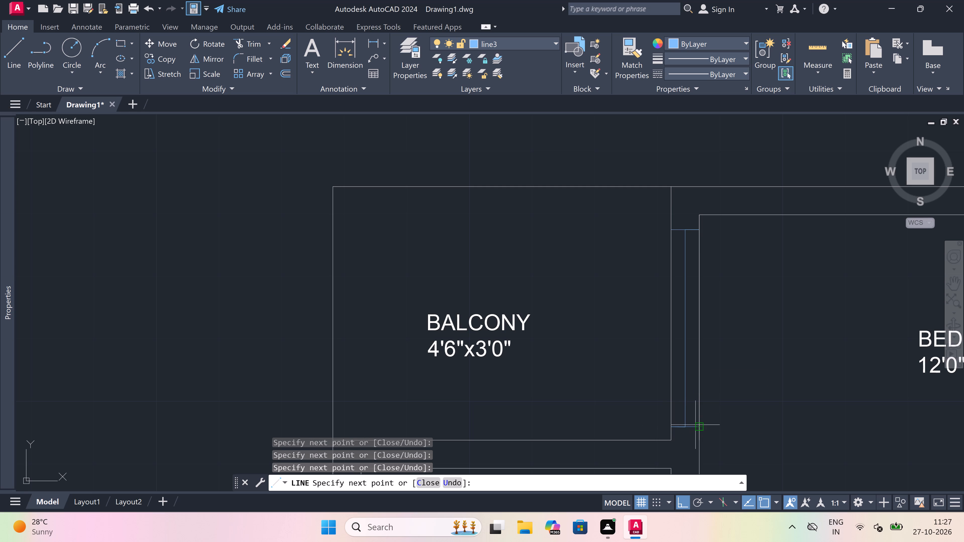
{"action": "key", "text": "Escape"}
Trim the east and west wall-face lines between the end lines of the 4'6"x3'0" balcony opening.
{"action": "key", "text": "t"}
{"action": "key", "text": "r"}
{"action": "key", "text": "space"}
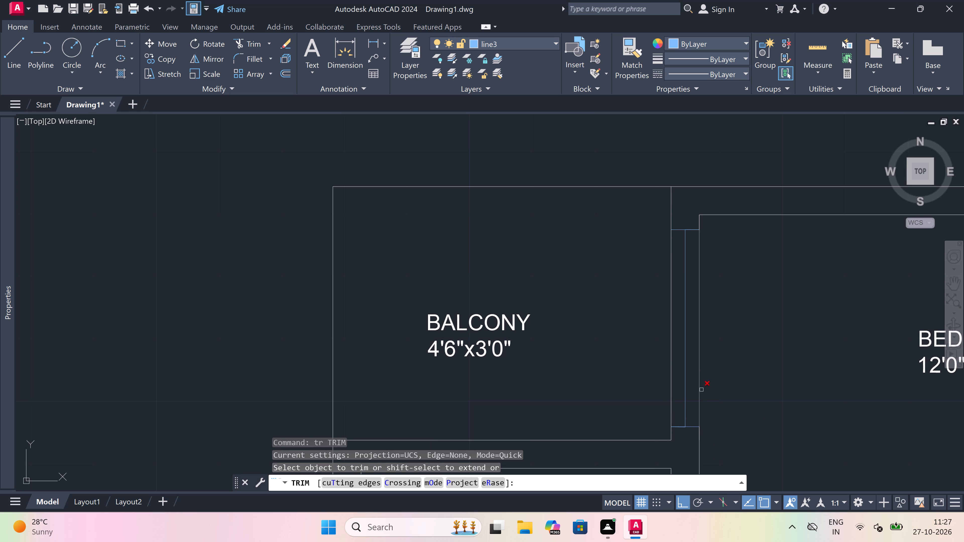
{"action": "left_click", "coordinate": [700, 386]}
{"action": "left_click", "coordinate": [699, 386]}
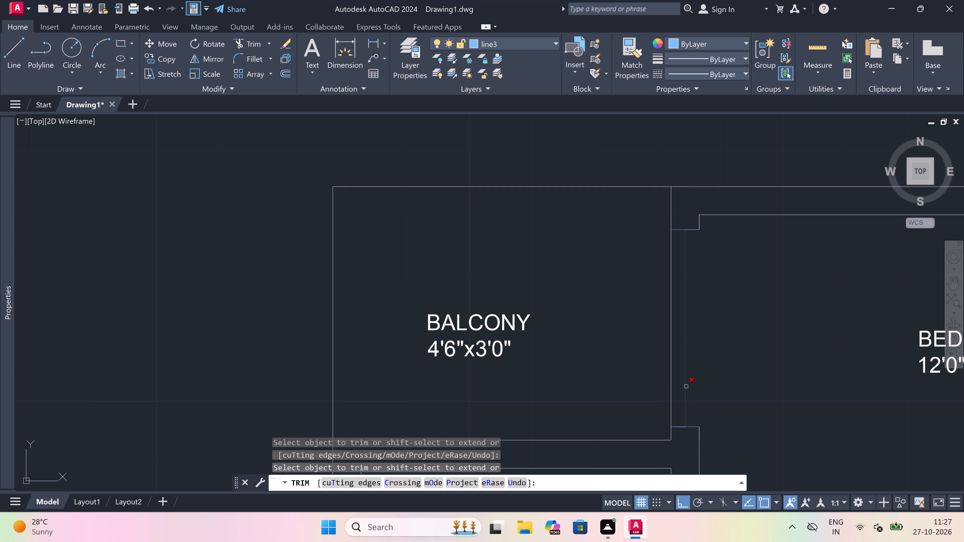
{"action": "left_click", "coordinate": [669, 383]}
{"action": "key", "text": "Escape"}
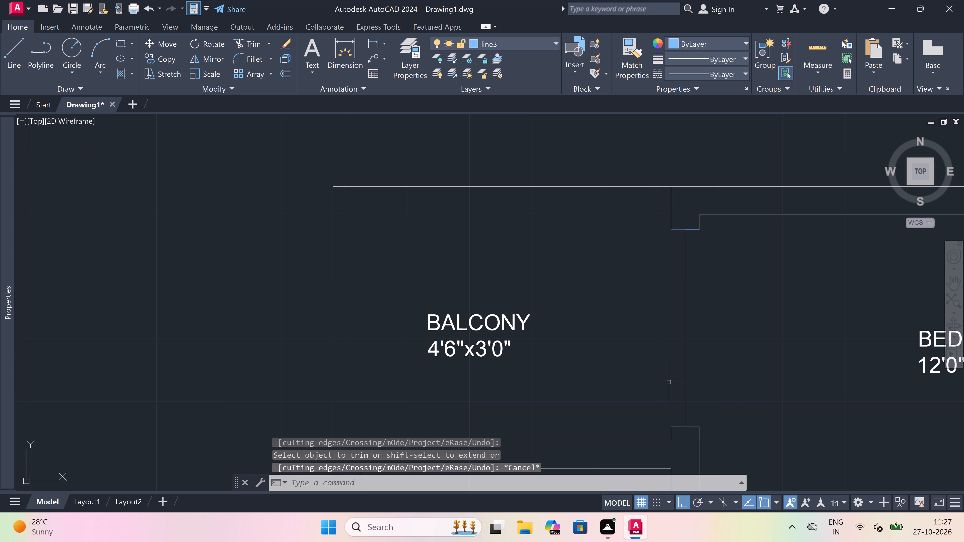
Draw lines along the west and east wall faces across the 4'6"x3'0" balcony opening, joining its end lines.
{"action": "key", "text": "l"}
{"action": "key", "text": "space"}
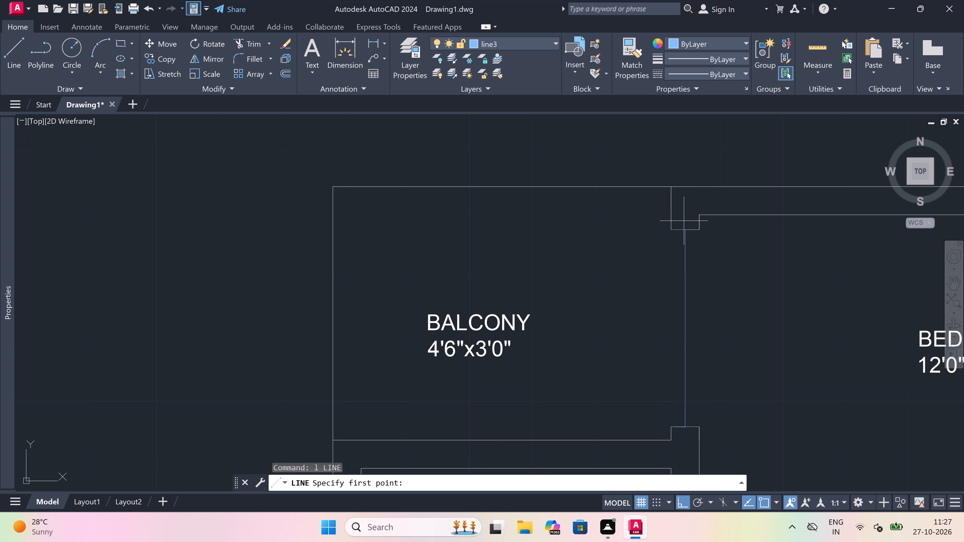
{"action": "left_click_drag", "start_coordinate": [670, 227], "coordinate": [670, 230]}
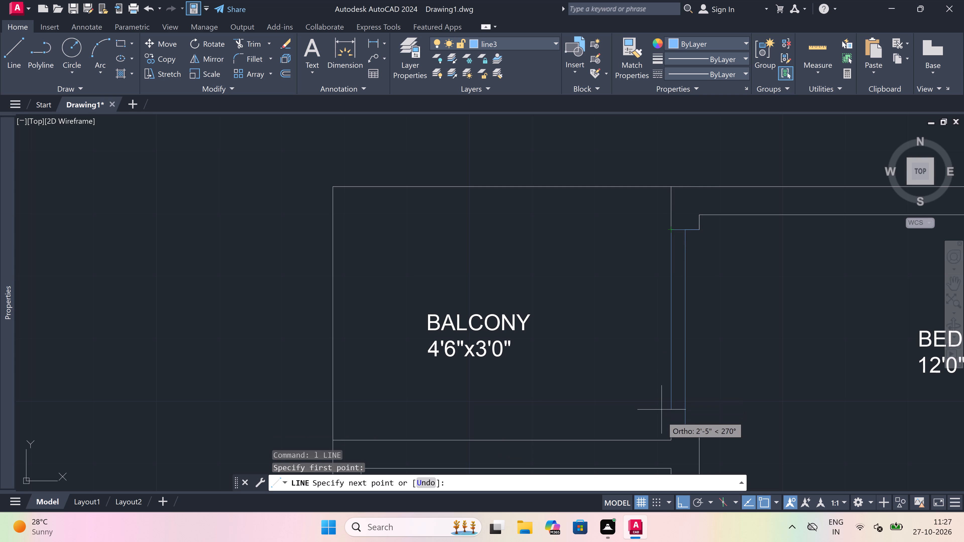
{"action": "left_click", "coordinate": [674, 424]}
{"action": "key", "text": "Escape"}
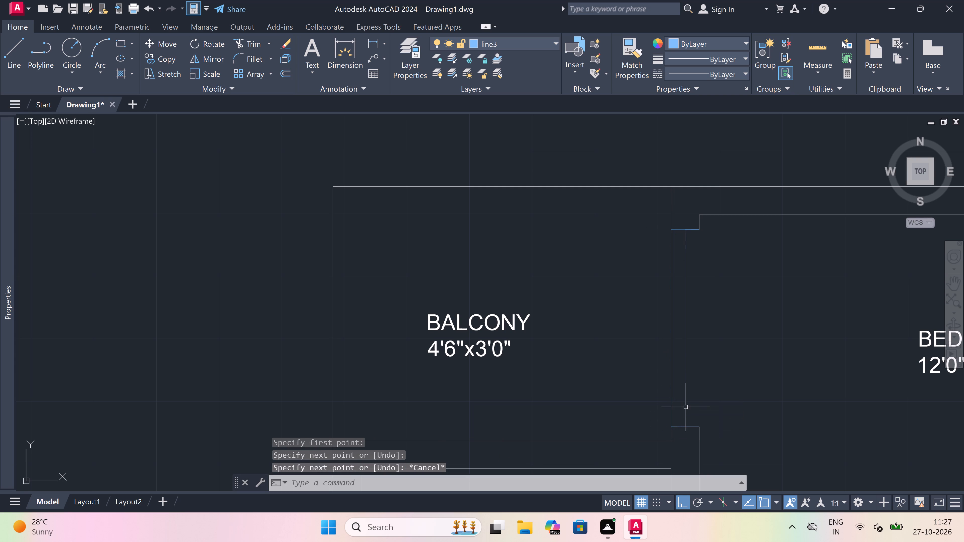
{"action": "key", "text": "space"}
{"action": "left_click_drag", "start_coordinate": [701, 428], "coordinate": [699, 420]}
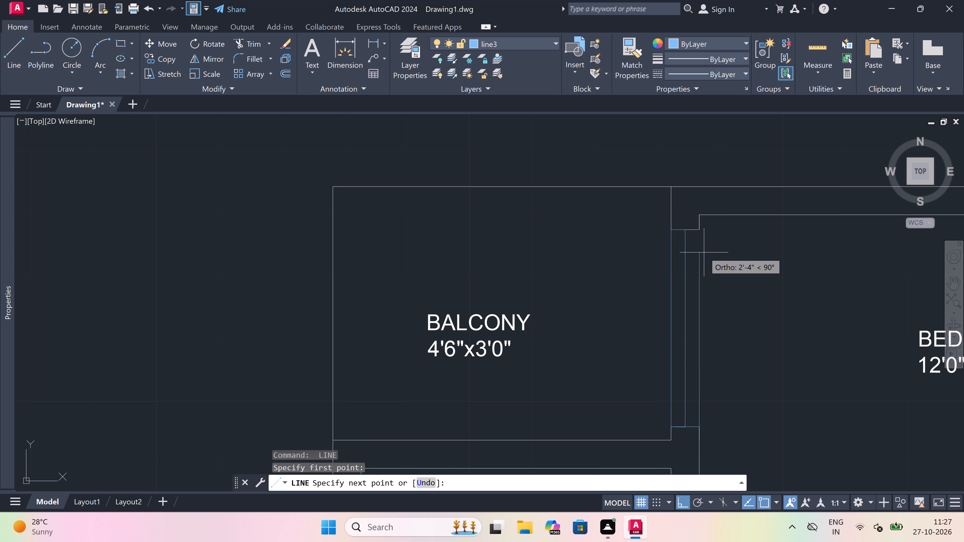
{"action": "left_click", "coordinate": [700, 233]}
{"action": "key", "text": "Escape"}
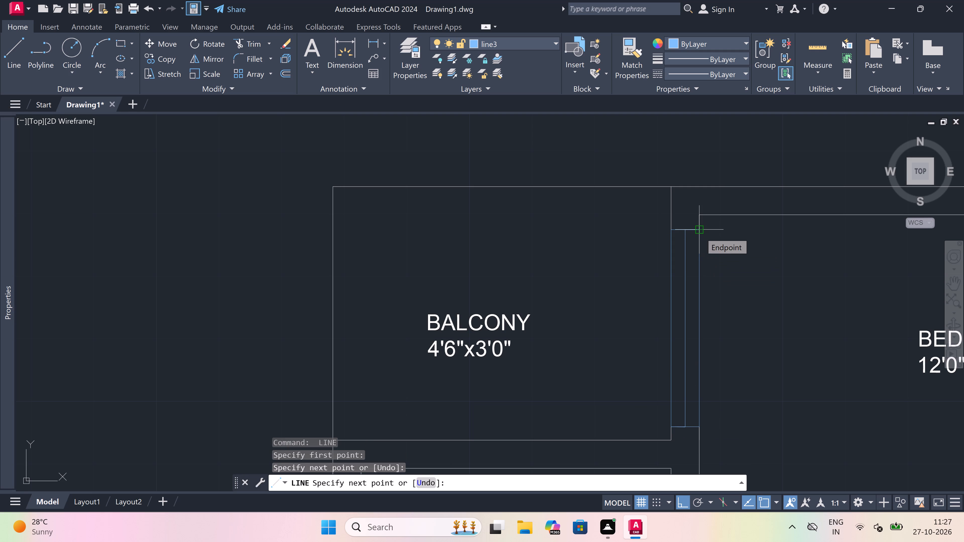
Draw two short panel-end lines in this door: west face to centre line towards the north, centre line to east face towards the south.
{"action": "key", "text": "space"}
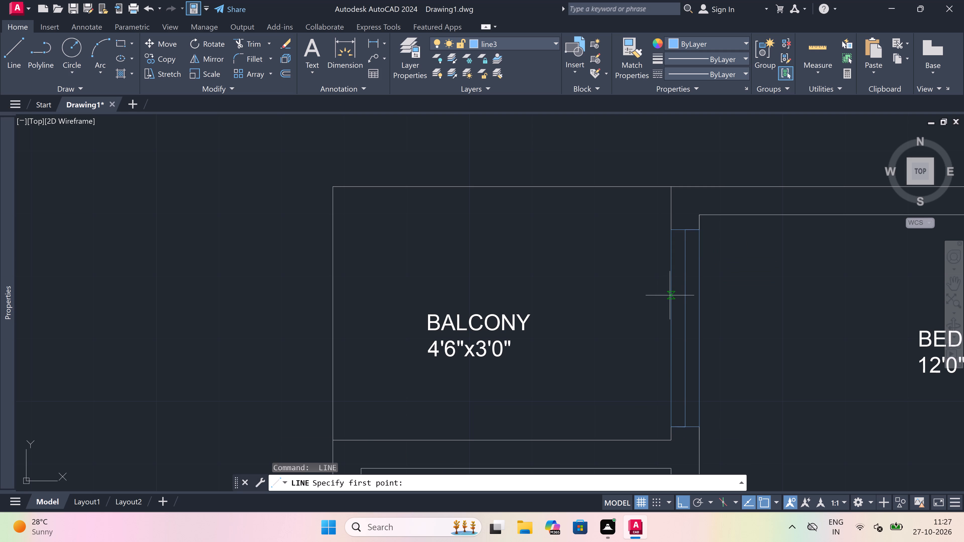
{"action": "left_click", "coordinate": [673, 307]}
{"action": "left_click", "coordinate": [686, 307]}
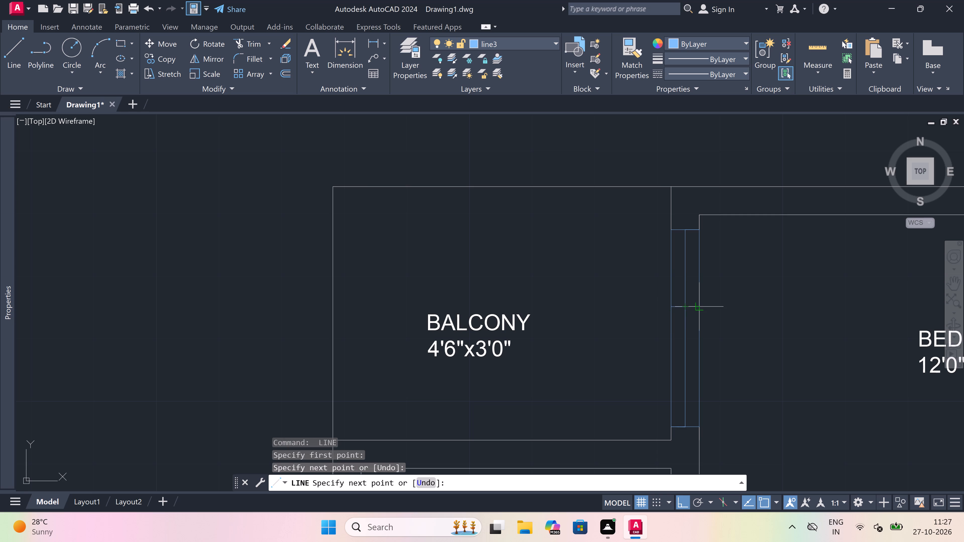
{"action": "key", "text": "Escape"}
{"action": "key", "text": "space"}
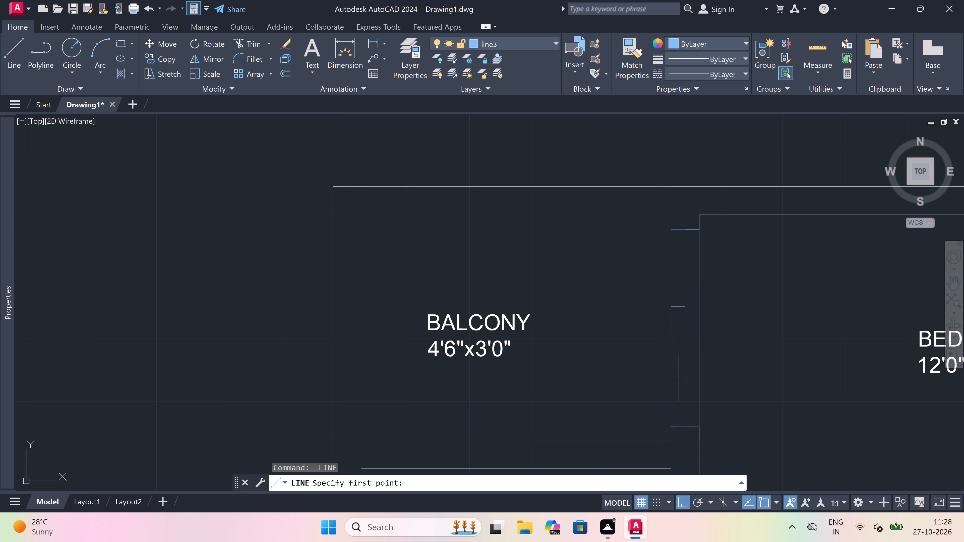
{"action": "left_click_drag", "start_coordinate": [685, 377], "coordinate": [688, 373]}
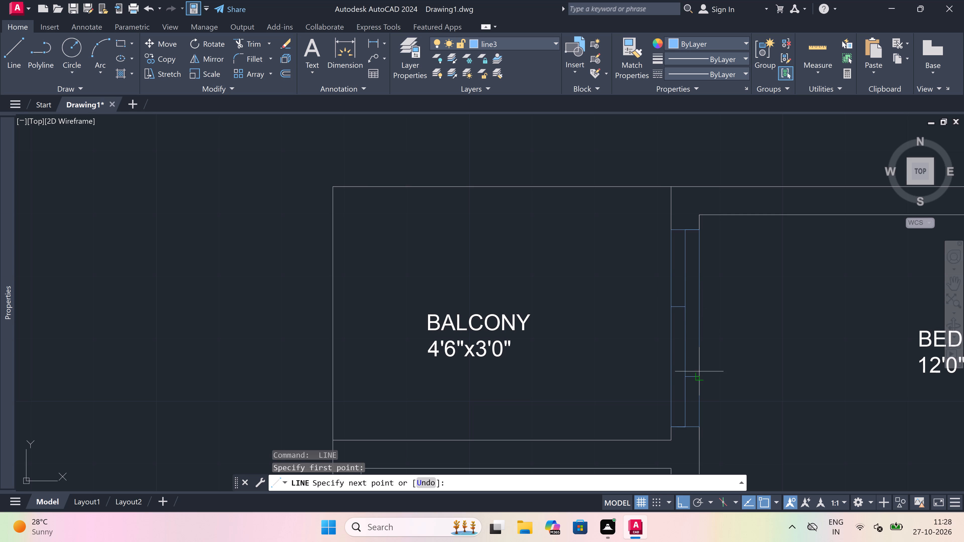
{"action": "left_click", "coordinate": [699, 372]}
{"action": "key", "text": "Escape"}
{"action": "key", "text": "space"}
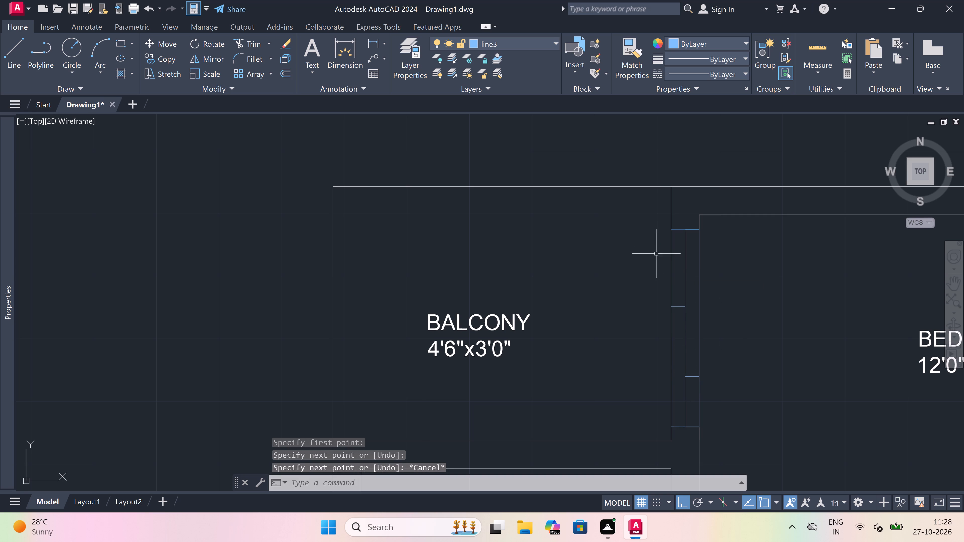
Replace the north panel-end line of the 4'6"x3'0" balcony door with one slightly farther north, from west face to centre line.
{"action": "left_click", "coordinate": [670, 292]}
{"action": "left_click", "coordinate": [687, 291]}
{"action": "key", "text": "Escape"}
{"action": "scroll", "coordinate": [686, 304], "scroll_direction": "up", "scroll_amount": 2}
{"action": "left_click_drag", "start_coordinate": [669, 295], "coordinate": [669, 300]}
{"action": "left_click", "coordinate": [667, 333]}
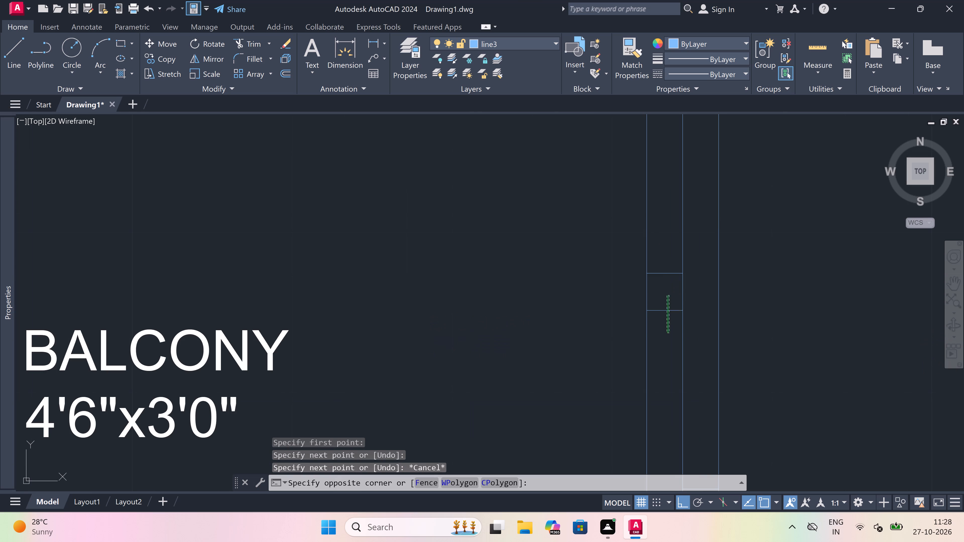
{"action": "key", "text": "Delete"}
Trim this door's west face line north of its panel-end line and its east face line south of its panel-end line.
{"action": "scroll", "coordinate": [664, 323], "scroll_direction": "down", "scroll_amount": 1}
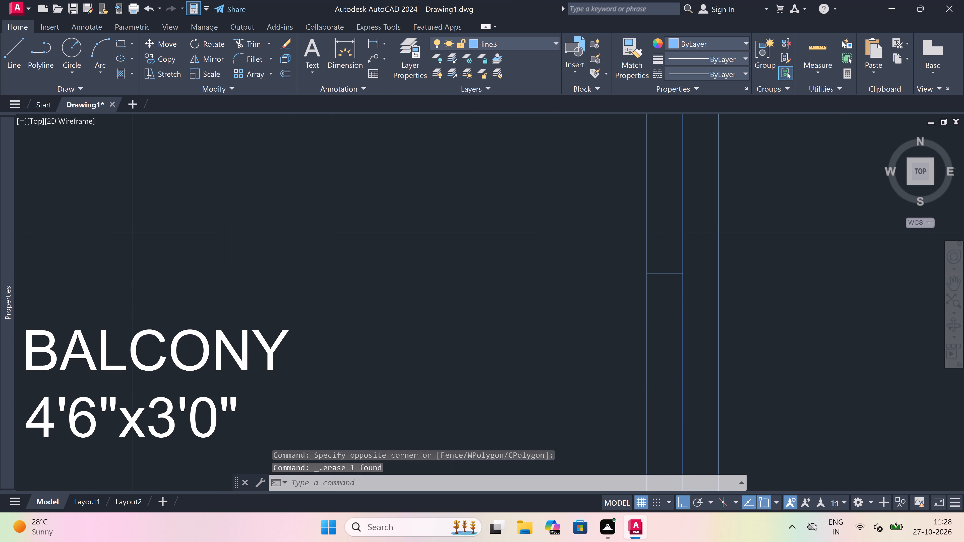
{"action": "type", "text": "tr"}
{"action": "key", "text": "space"}
{"action": "scroll", "coordinate": [663, 228], "scroll_direction": "down", "scroll_amount": 2}
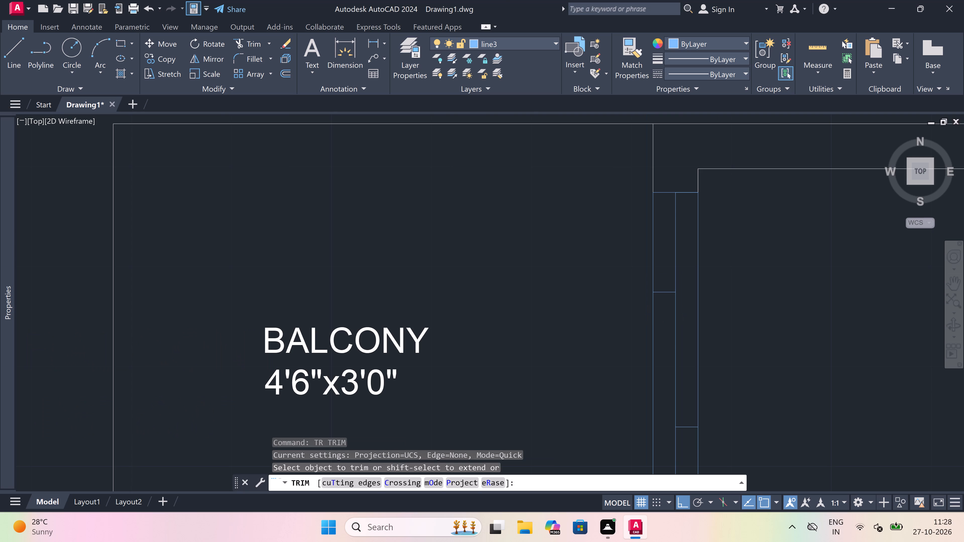
{"action": "left_click", "coordinate": [663, 228]}
{"action": "left_click", "coordinate": [637, 241]}
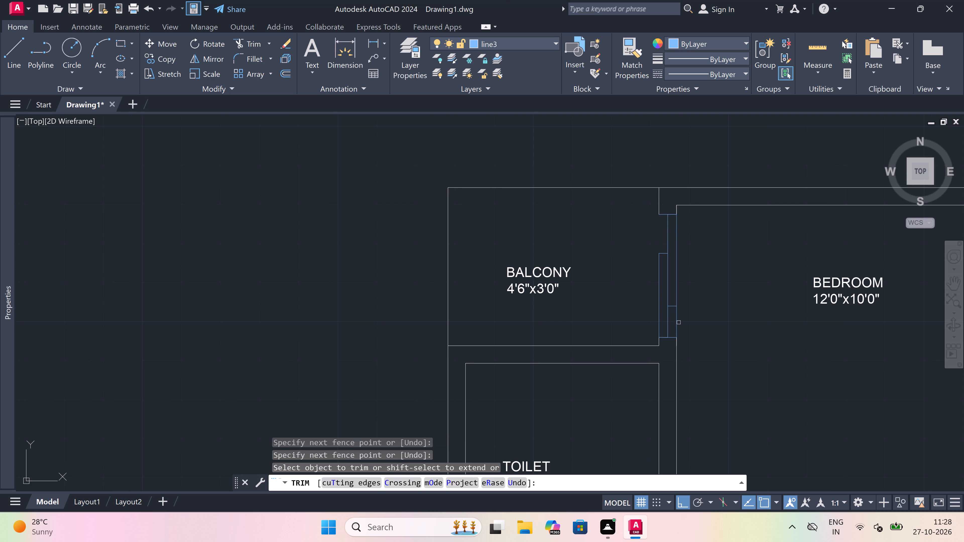
{"action": "left_click", "coordinate": [677, 320]}
{"action": "key", "text": "Escape"}
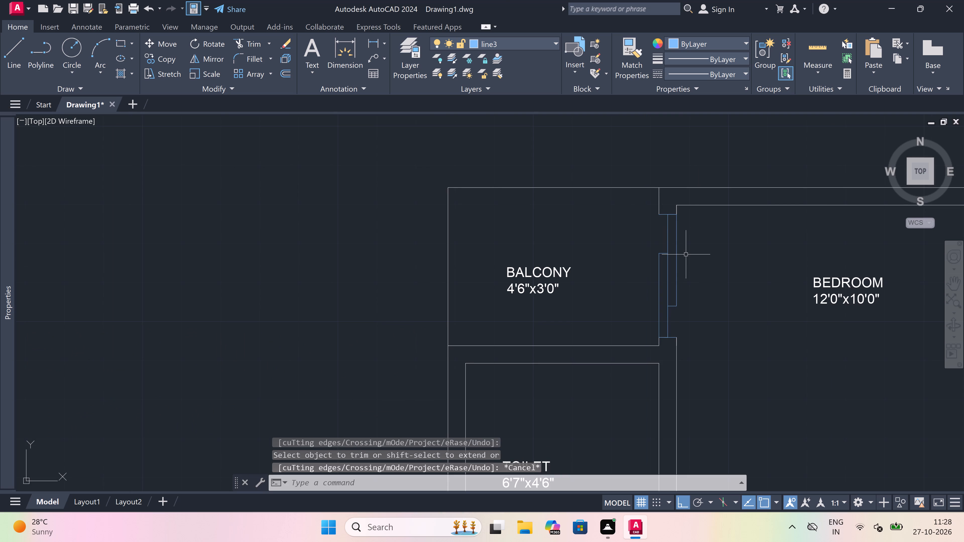
Draft two end lines joined by a 5' centre line across the north wall of the 12'0"x10'0" bedroom.
{"action": "scroll", "coordinate": [686, 254], "scroll_direction": "down", "scroll_amount": 2}
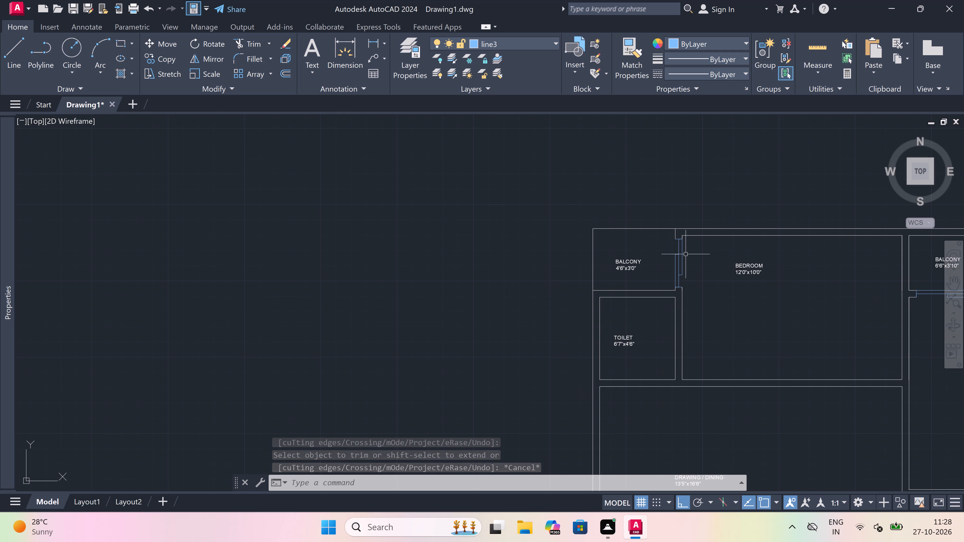
{"action": "scroll", "coordinate": [686, 254], "scroll_direction": "down", "scroll_amount": 3}
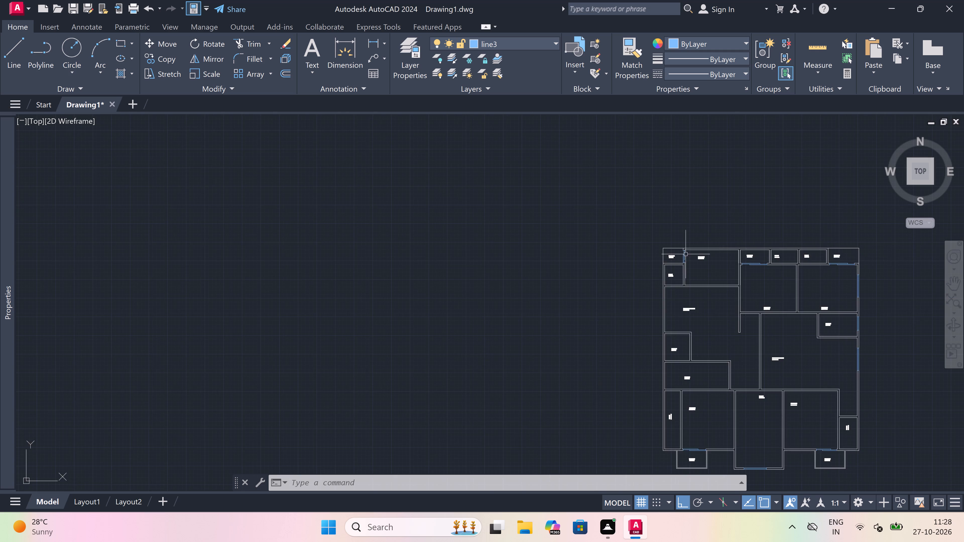
{"action": "scroll", "coordinate": [686, 254], "scroll_direction": "down", "scroll_amount": 1}
{"action": "scroll", "coordinate": [730, 272], "scroll_direction": "up", "scroll_amount": 2}
{"action": "scroll", "coordinate": [688, 271], "scroll_direction": "up", "scroll_amount": 1}
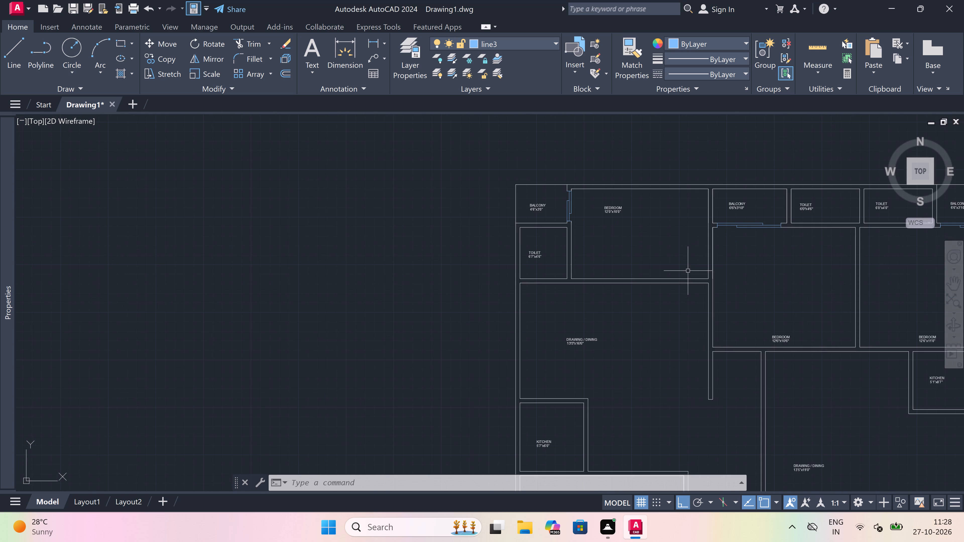
{"action": "scroll", "coordinate": [688, 271], "scroll_direction": "down", "scroll_amount": 1}
{"action": "scroll", "coordinate": [639, 243], "scroll_direction": "up", "scroll_amount": 2}
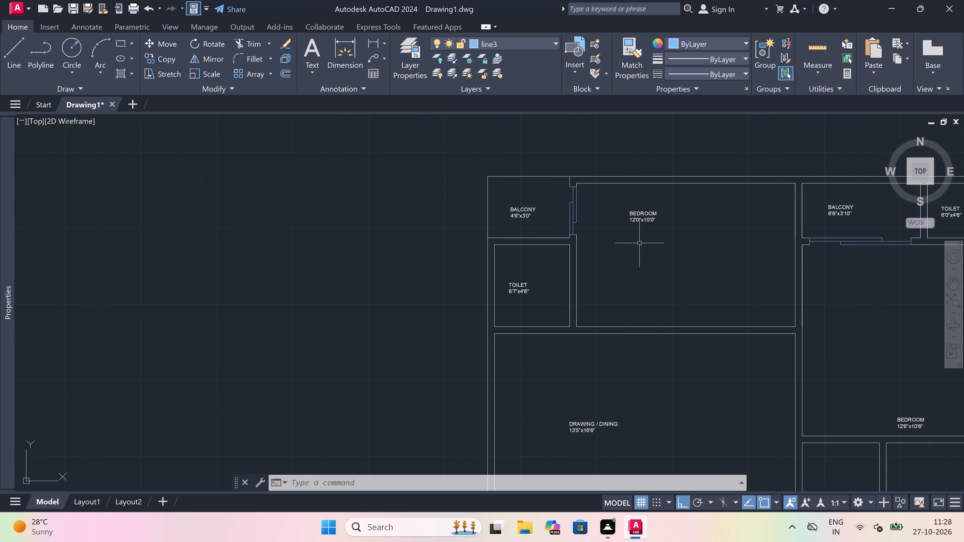
{"action": "type", "text": "l"}
{"action": "key", "text": "space"}
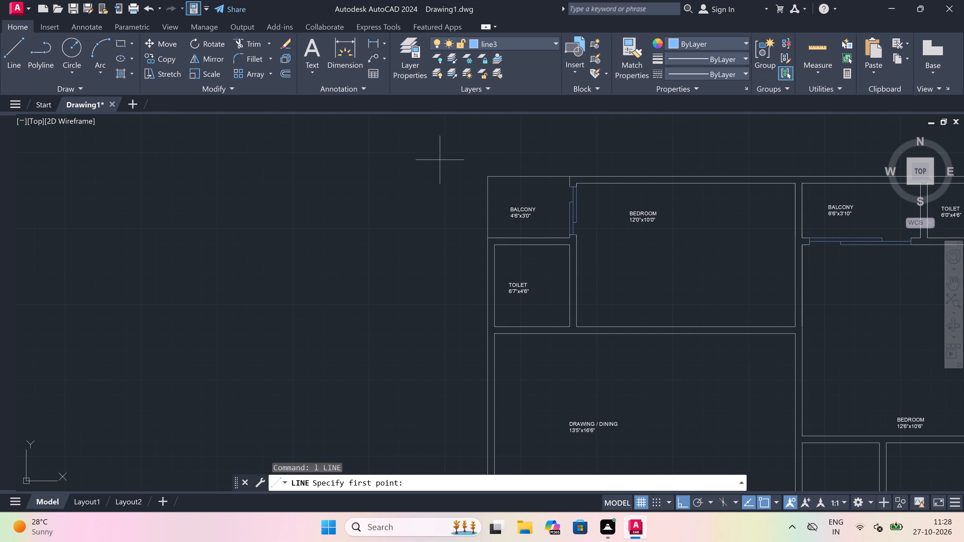
{"action": "scroll", "coordinate": [459, 235], "scroll_direction": "down", "scroll_amount": 1}
{"action": "scroll", "coordinate": [655, 175], "scroll_direction": "up", "scroll_amount": 3}
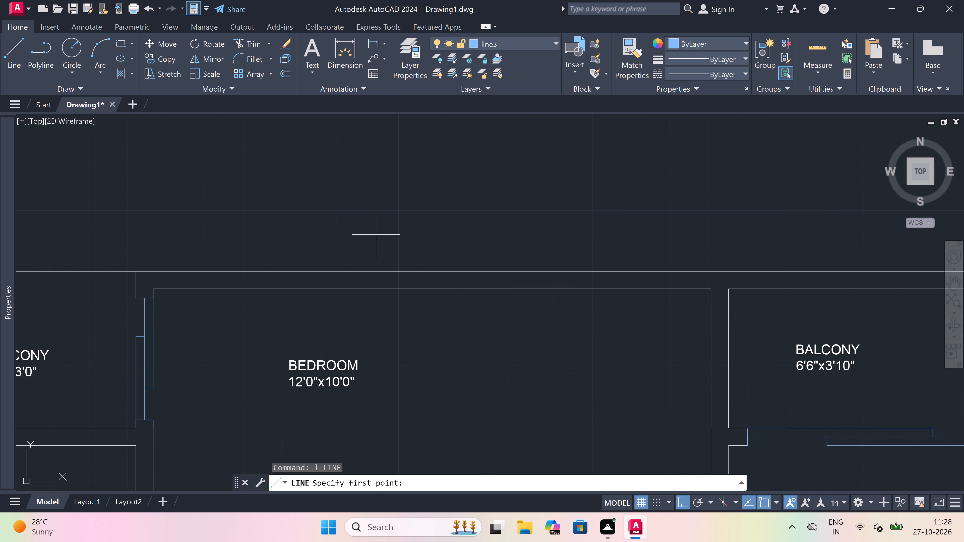
{"action": "left_click", "coordinate": [285, 269]}
{"action": "left_click", "coordinate": [284, 291]}
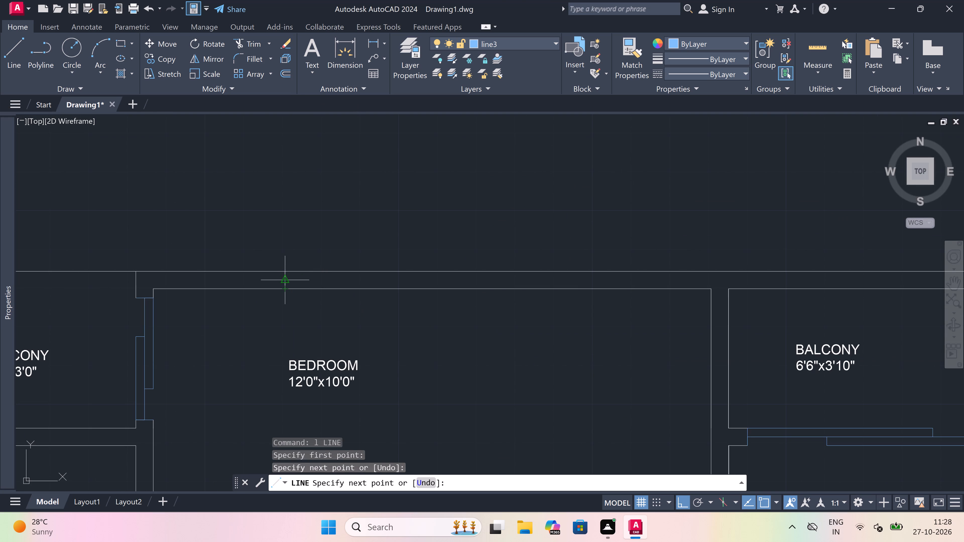
{"action": "left_click_drag", "start_coordinate": [284, 283], "coordinate": [286, 284]}
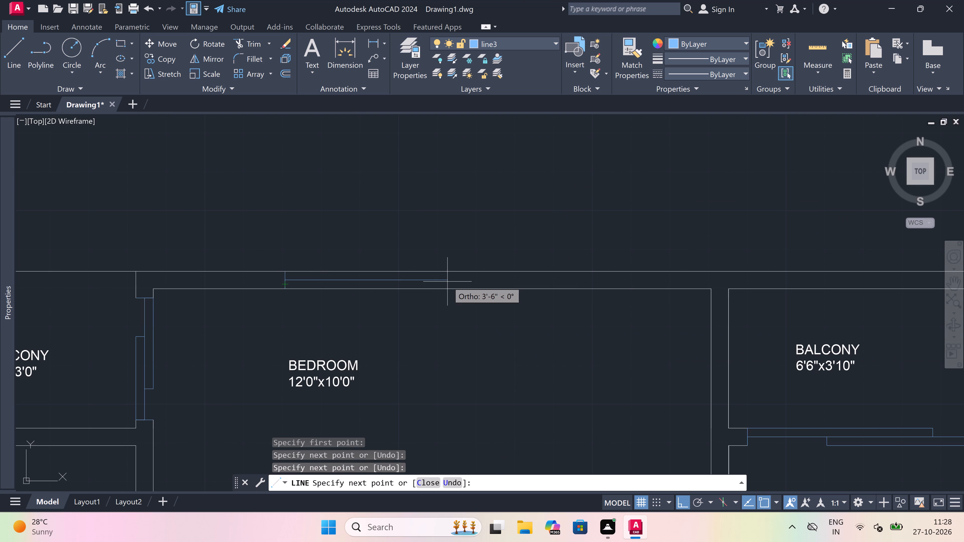
{"action": "key", "text": "5"}
{"action": "type", "text": "'"}
{"action": "key", "text": "space"}
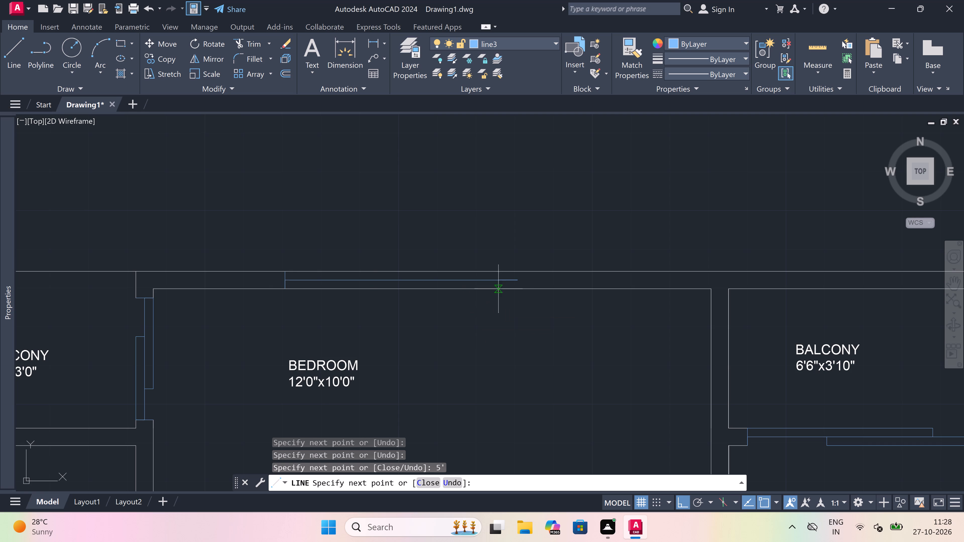
{"action": "left_click", "coordinate": [520, 286]}
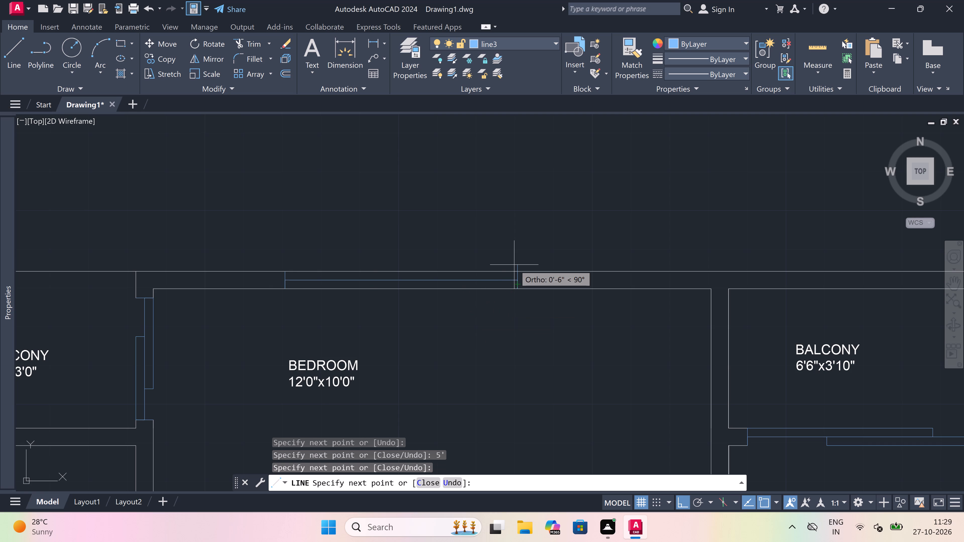
{"action": "left_click", "coordinate": [517, 269]}
{"action": "key", "text": "Escape"}
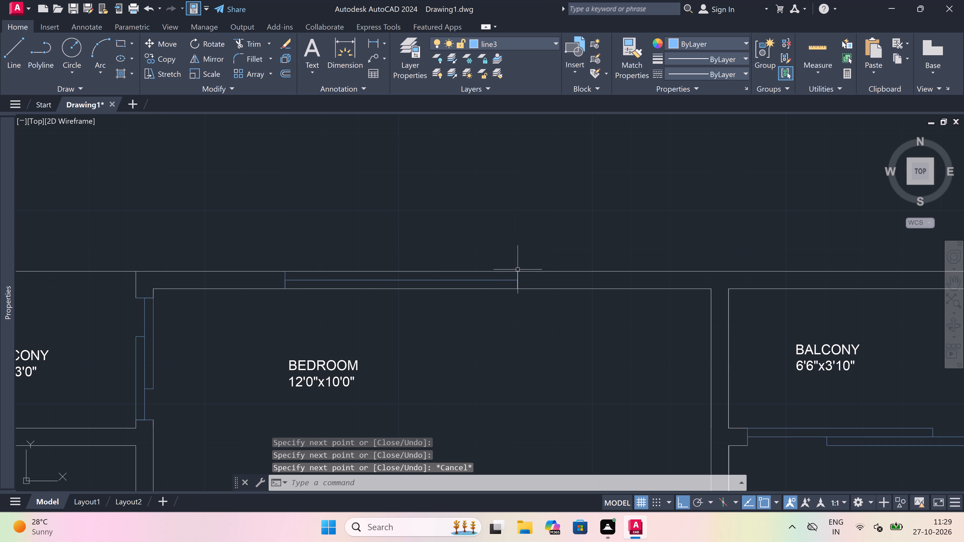
Trim the inner and outer wall-face lines between the end lines of the 12'0"x10'0" bedroom's north window opening.
{"action": "type", "text": "tr"}
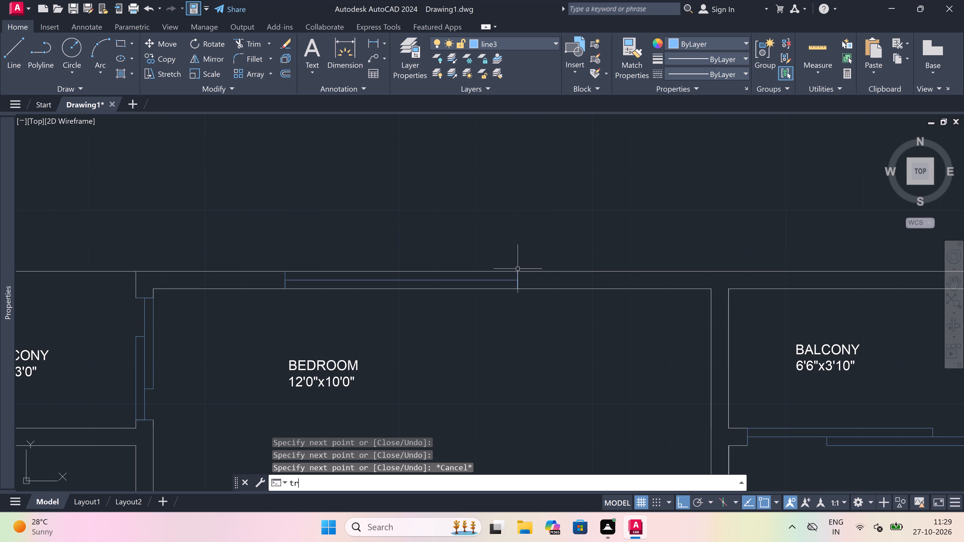
{"action": "key", "text": "space"}
{"action": "left_click", "coordinate": [507, 282]}
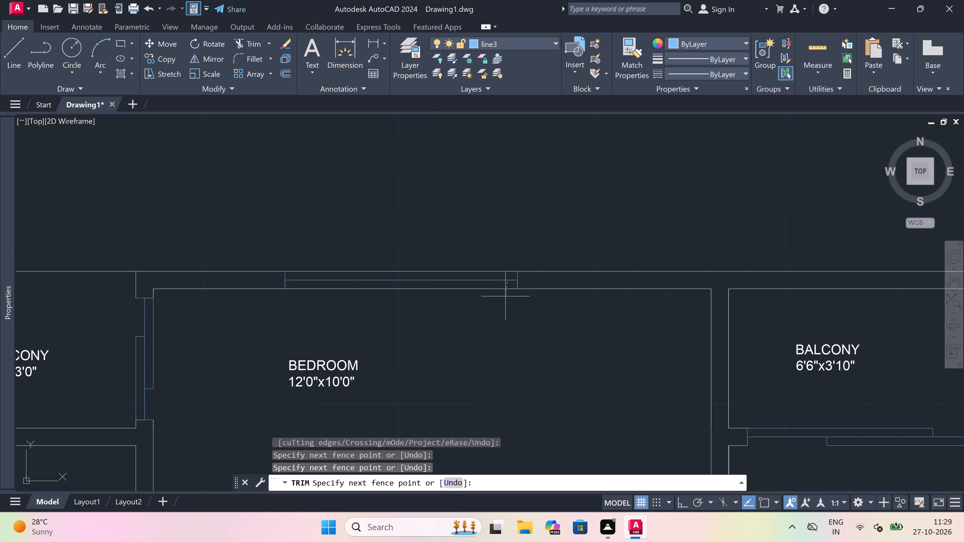
{"action": "left_click", "coordinate": [504, 298]}
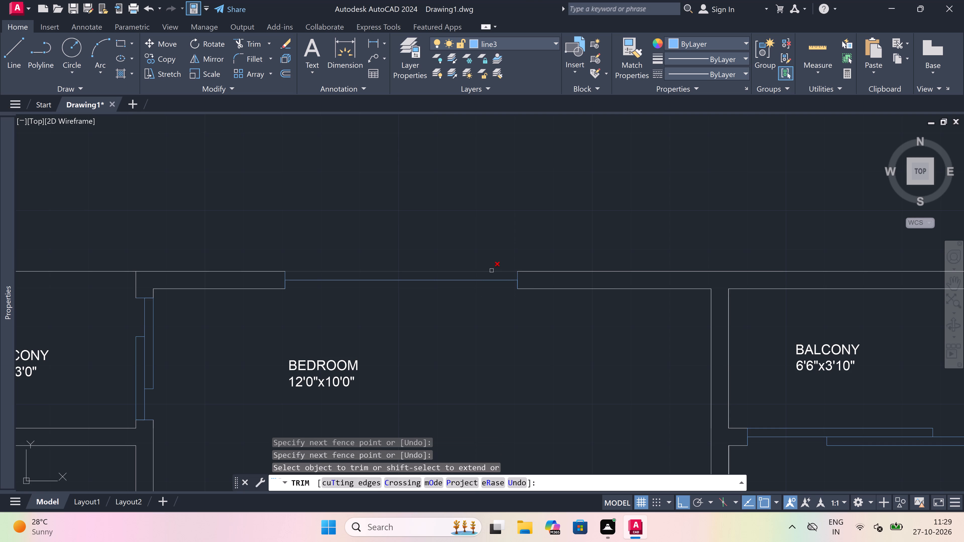
{"action": "left_click", "coordinate": [491, 273]}
{"action": "key", "text": "Escape"}
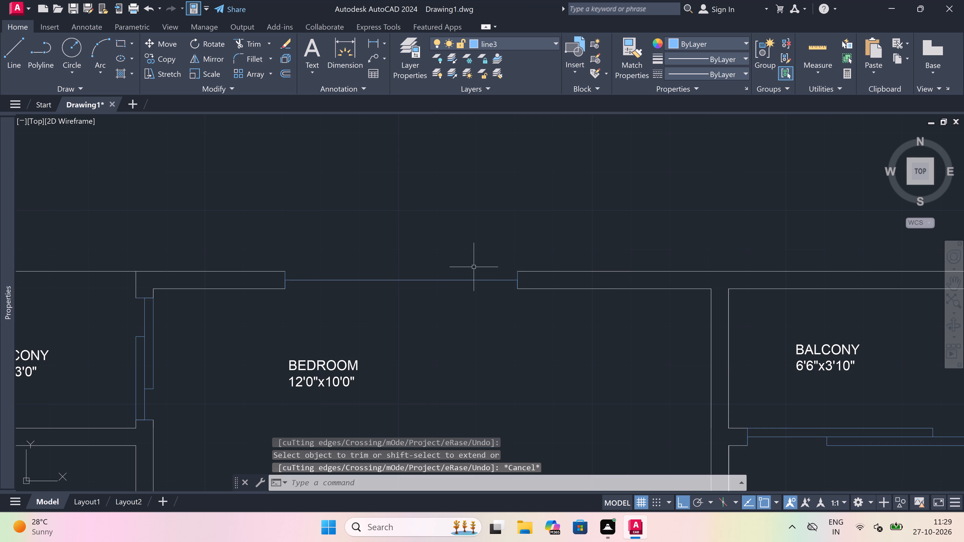
Draw lines along the inner and outer wall faces across the bedroom's north window opening, joining its end lines.
{"action": "type", "text": "l"}
{"action": "key", "text": "space"}
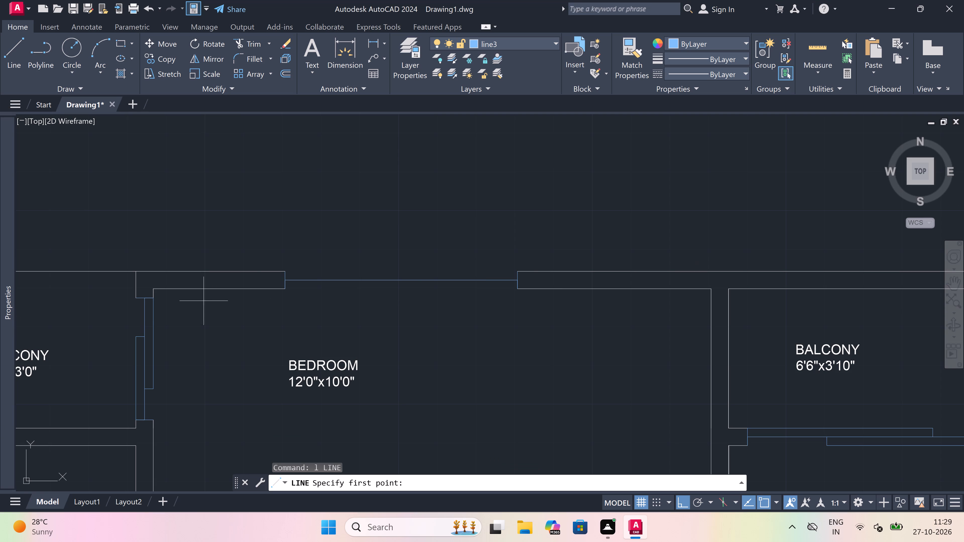
{"action": "left_click_drag", "start_coordinate": [286, 288], "coordinate": [294, 288]}
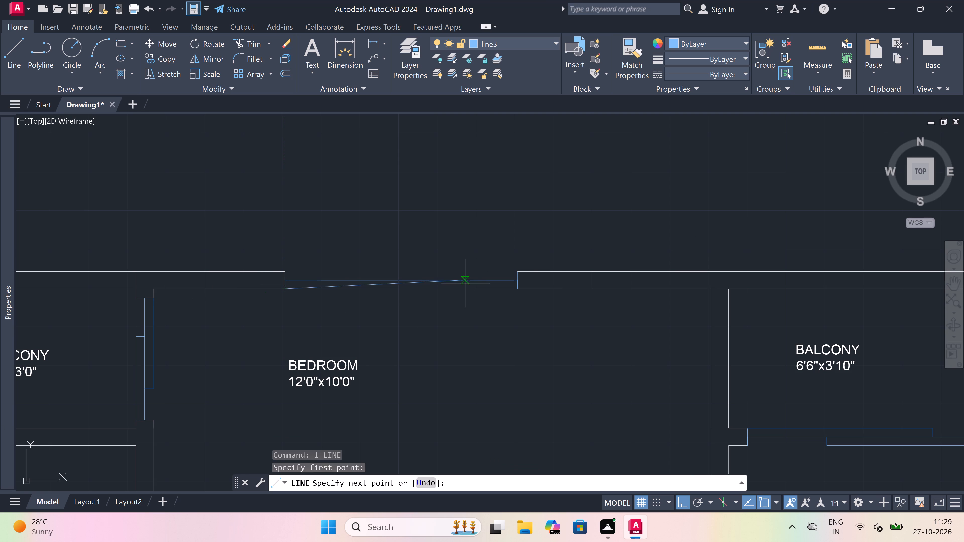
{"action": "left_click", "coordinate": [520, 289]}
{"action": "key", "text": "Escape"}
{"action": "scroll", "coordinate": [520, 269], "scroll_direction": "up", "scroll_amount": 2}
{"action": "key", "text": "space"}
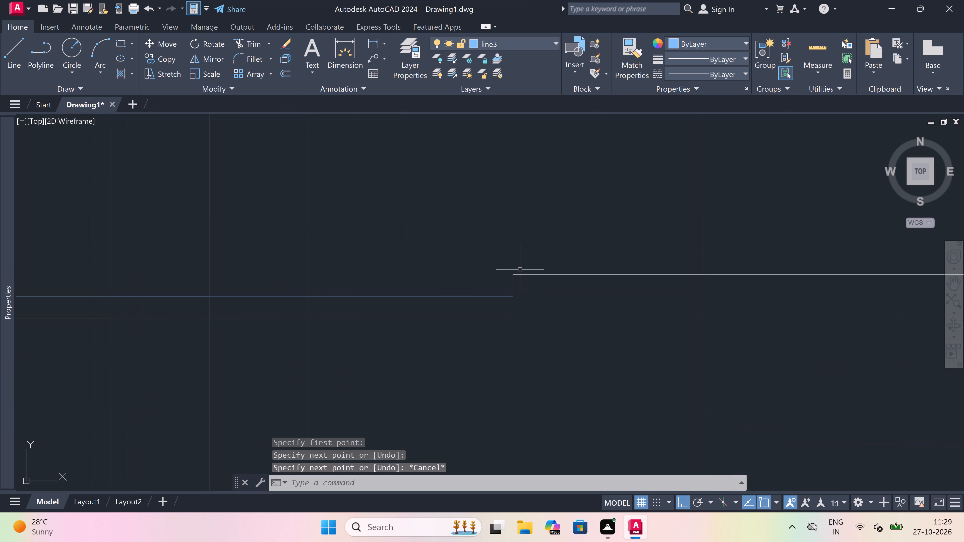
{"action": "left_click", "coordinate": [517, 274]}
{"action": "scroll", "coordinate": [517, 274], "scroll_direction": "down", "scroll_amount": 1}
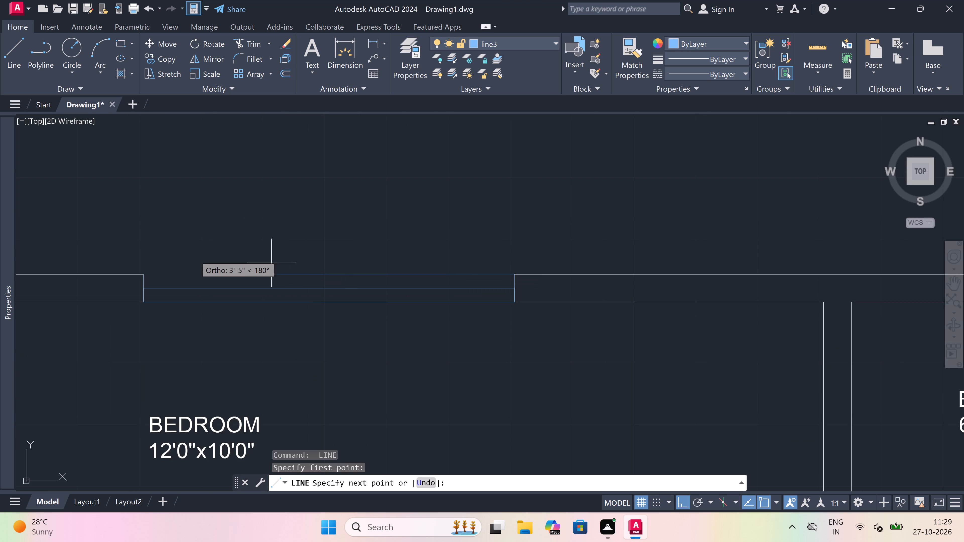
{"action": "left_click", "coordinate": [148, 276]}
{"action": "key", "text": "Escape"}
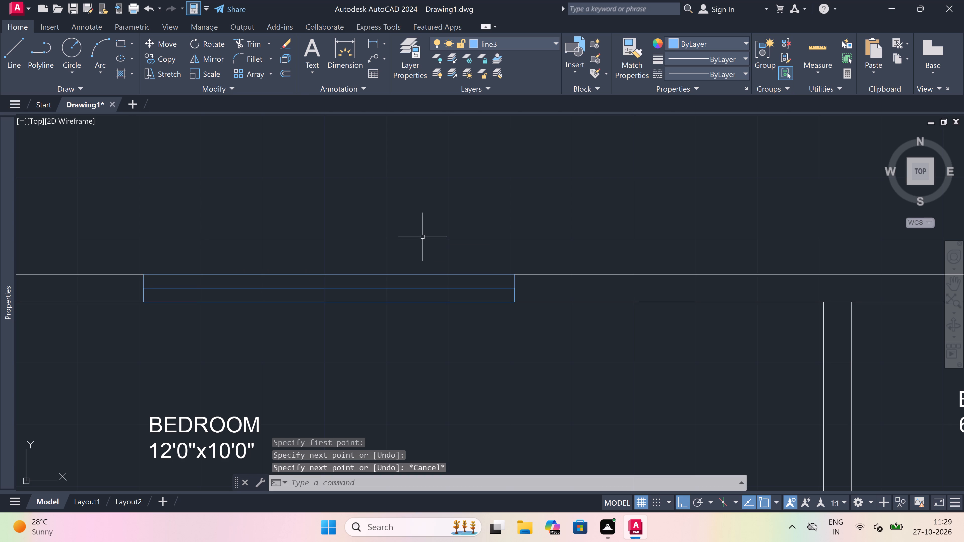
Extend the two side wall lines of the western 6'6"x3'10" balcony north to the outer wall line.
{"action": "scroll", "coordinate": [423, 238], "scroll_direction": "down", "scroll_amount": 5}
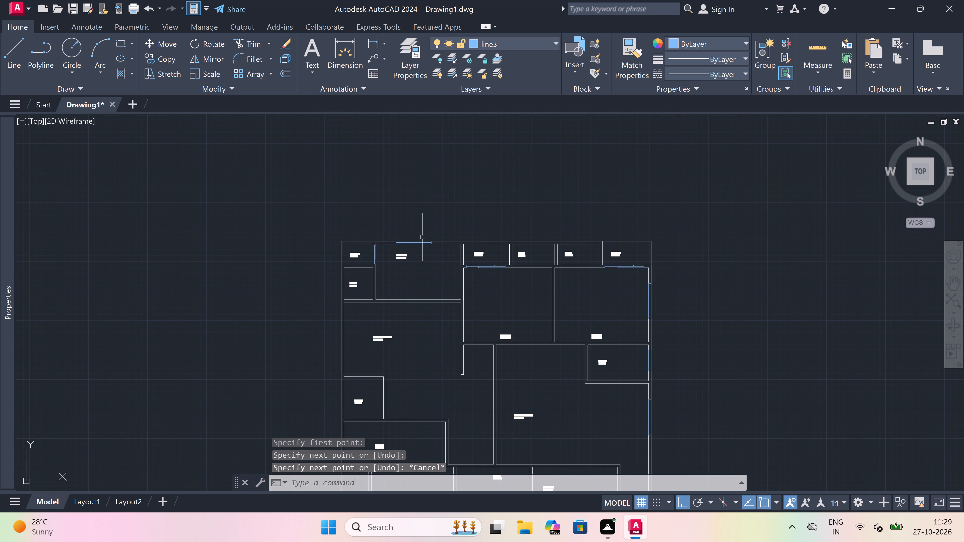
{"action": "scroll", "coordinate": [470, 243], "scroll_direction": "up", "scroll_amount": 2}
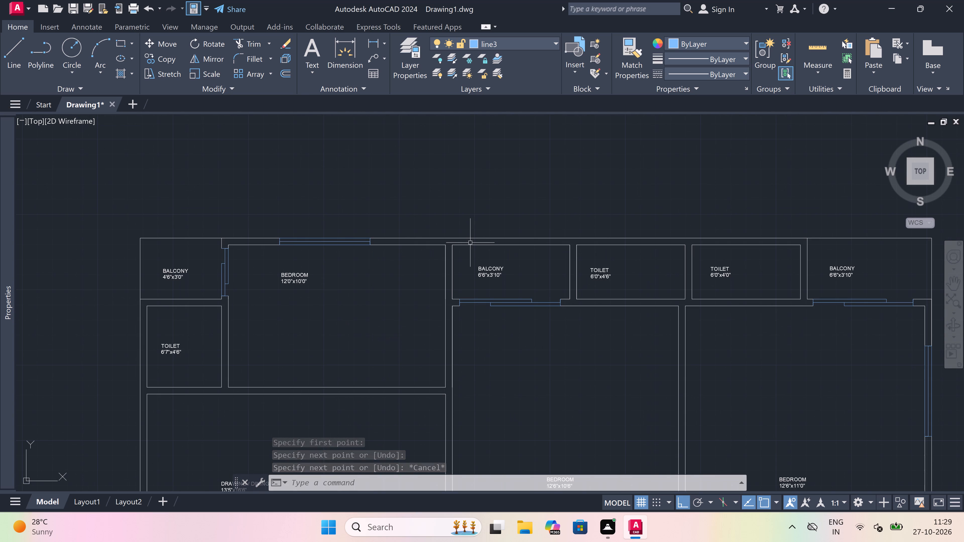
{"action": "key", "text": "e"}
{"action": "key", "text": "x"}
{"action": "key", "text": "space"}
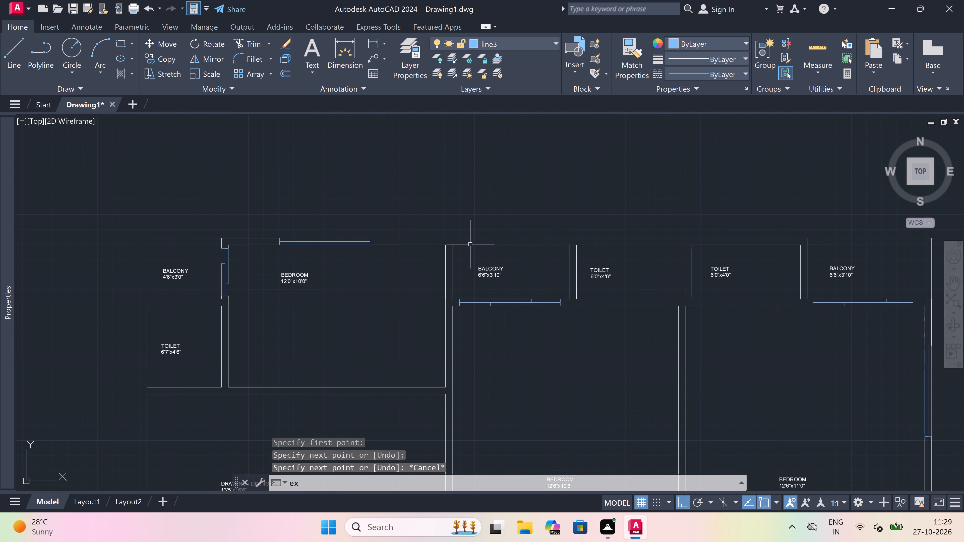
{"action": "left_click", "coordinate": [453, 265]}
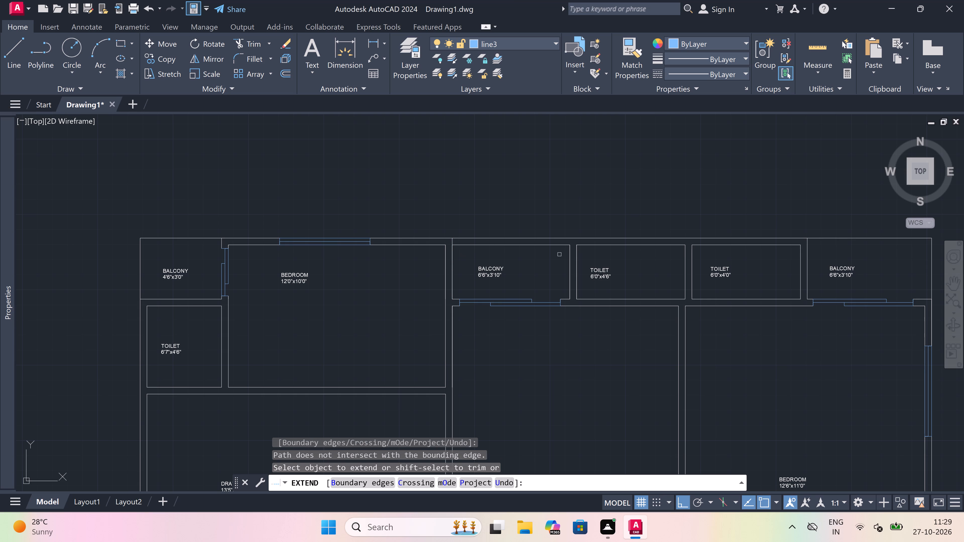
{"action": "left_click", "coordinate": [570, 258]}
{"action": "key", "text": "Escape"}
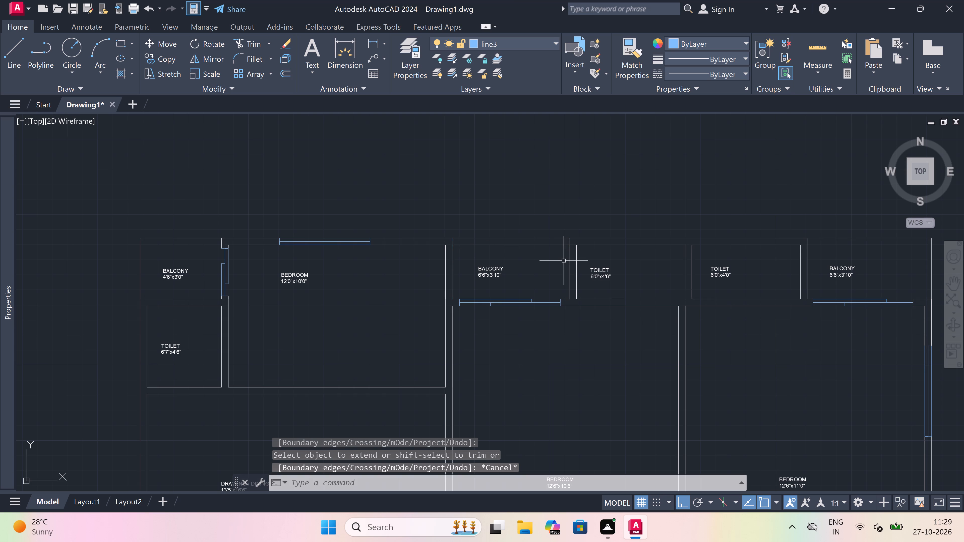
Trim the inner north wall line between the side walls of the western 6'6"x3'10" balcony.
{"action": "key", "text": "t"}
{"action": "key", "text": "r"}
{"action": "key", "text": "space"}
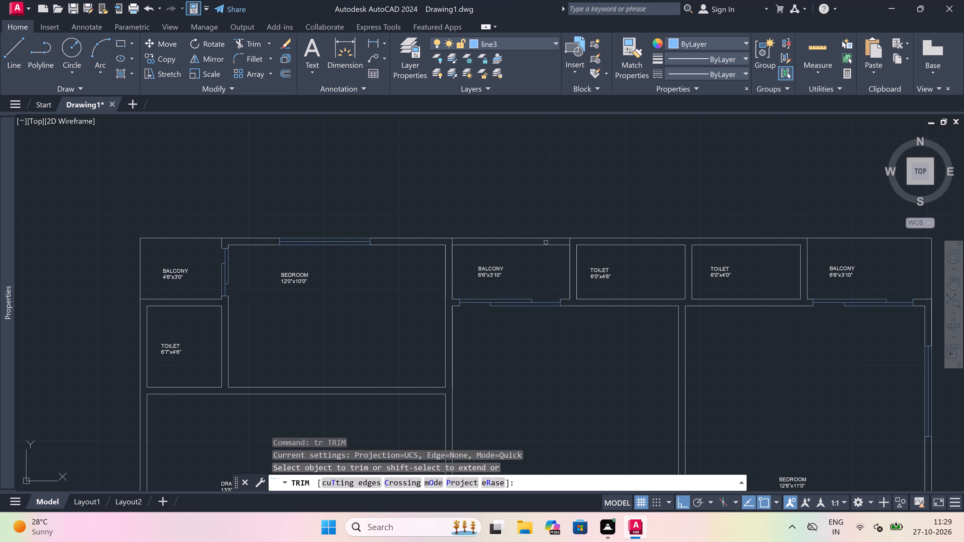
{"action": "left_click", "coordinate": [546, 242]}
{"action": "left_click", "coordinate": [546, 251]}
{"action": "key", "text": "Escape"}
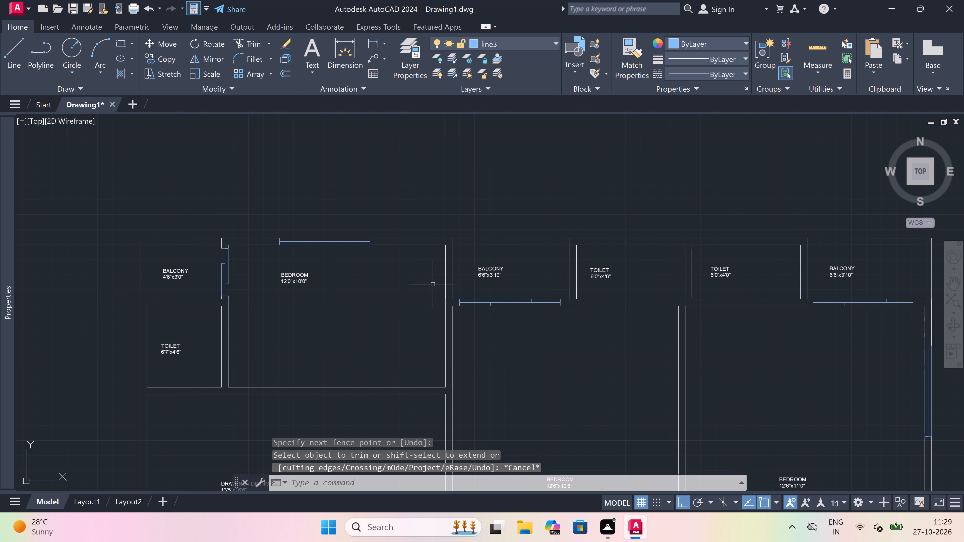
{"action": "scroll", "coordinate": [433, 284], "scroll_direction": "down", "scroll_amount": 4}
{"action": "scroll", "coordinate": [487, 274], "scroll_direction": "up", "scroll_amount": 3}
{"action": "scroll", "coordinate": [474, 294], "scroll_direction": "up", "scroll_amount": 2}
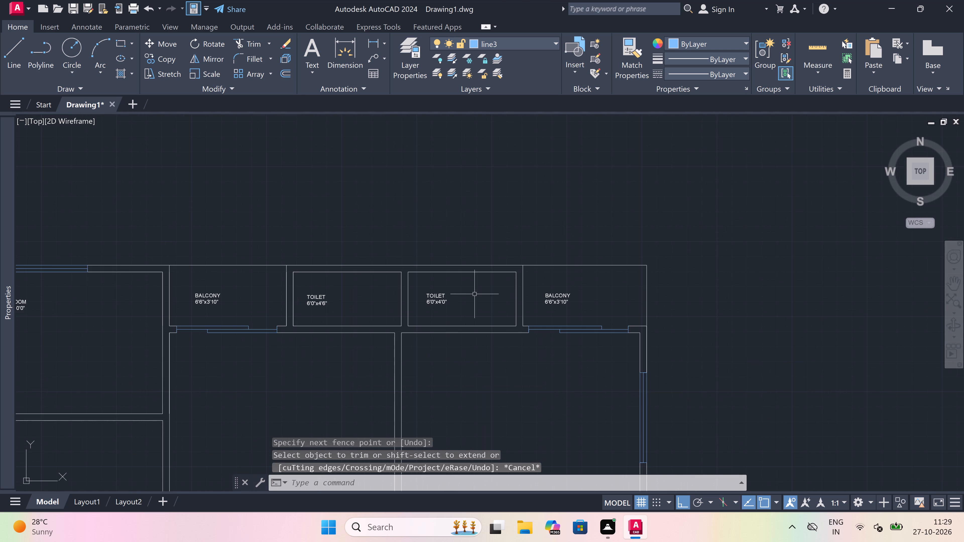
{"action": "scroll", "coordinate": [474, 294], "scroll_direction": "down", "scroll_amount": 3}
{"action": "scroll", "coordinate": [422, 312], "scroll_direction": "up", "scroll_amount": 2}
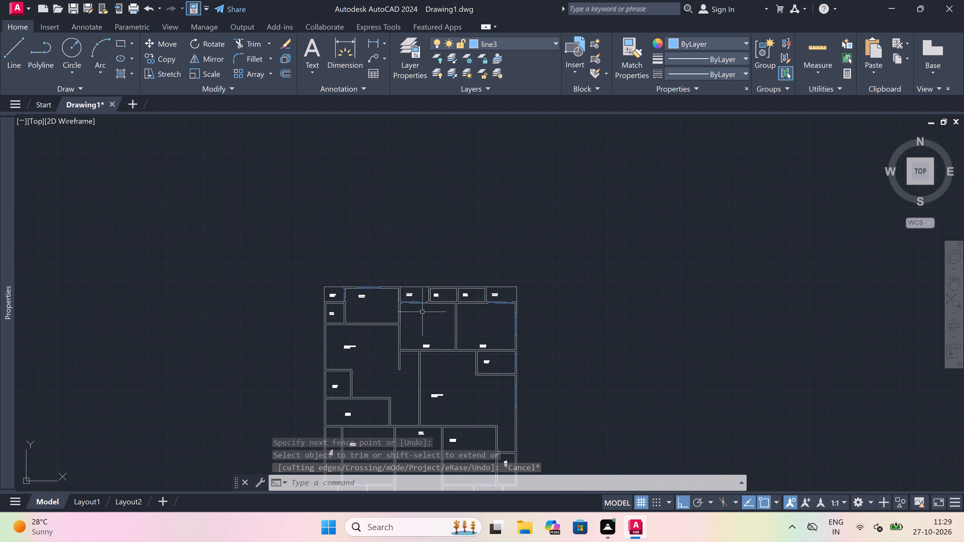
Draw a 2' window in the 6'0"x4'6" toilet's north wall: two end lines across the wall joined by a centre line.
{"action": "type", "text": "l"}
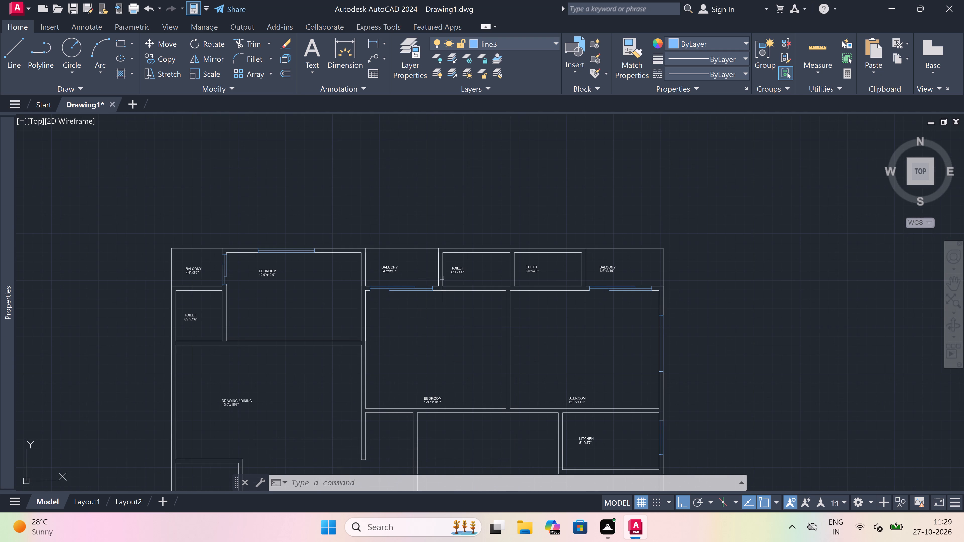
{"action": "key", "text": "space"}
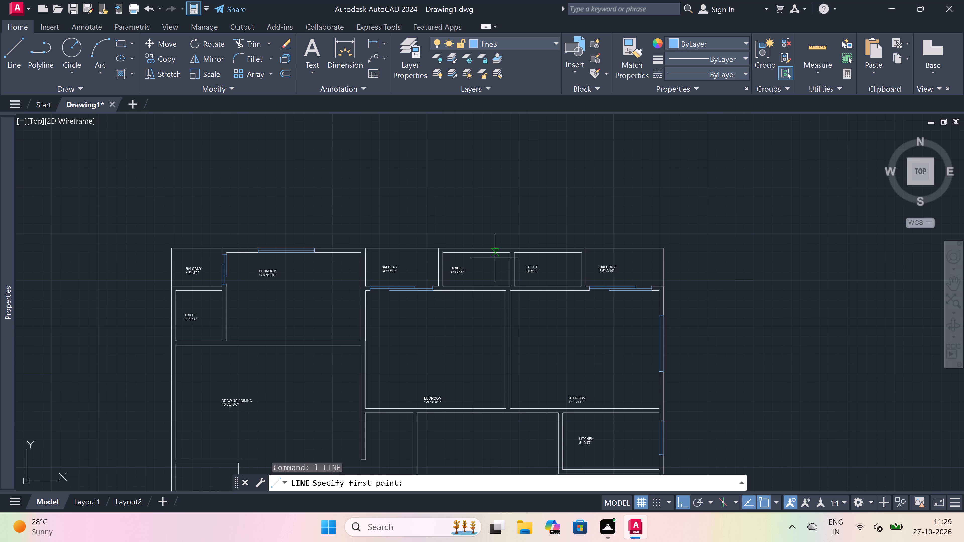
{"action": "scroll", "coordinate": [489, 252], "scroll_direction": "up", "scroll_amount": 3}
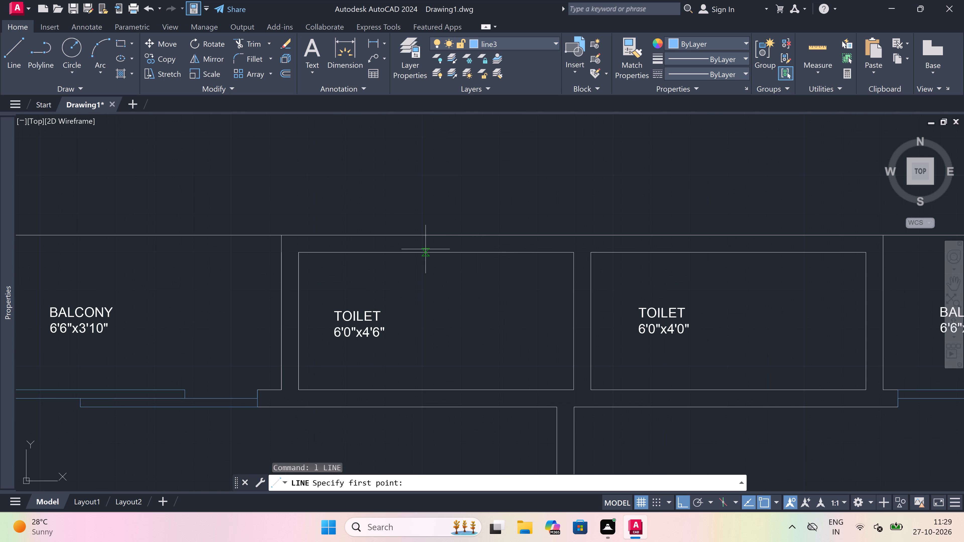
{"action": "left_click_drag", "start_coordinate": [412, 252], "coordinate": [411, 250]}
{"action": "left_click", "coordinate": [410, 231]}
{"action": "left_click_drag", "start_coordinate": [412, 246], "coordinate": [429, 246]}
{"action": "type", "text": "2'"}
{"action": "key", "text": "space"}
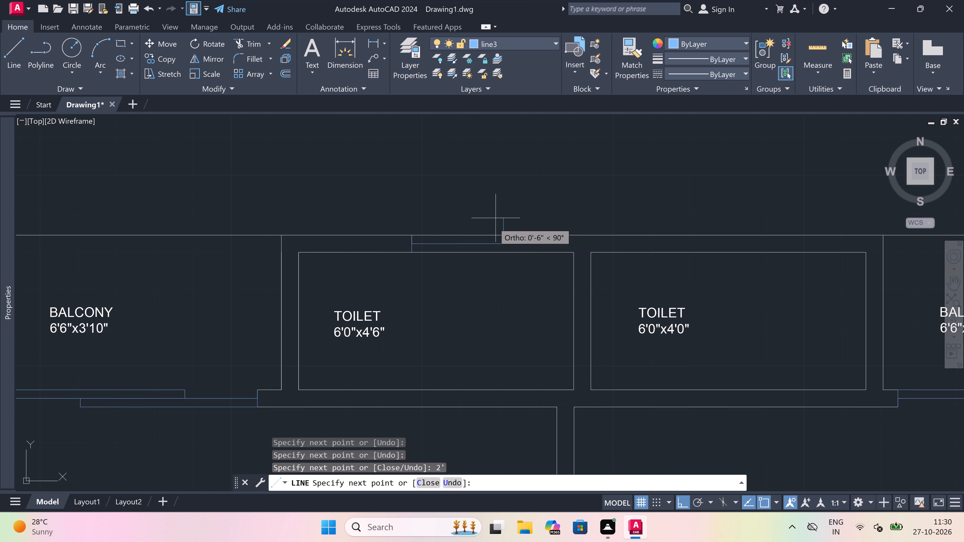
{"action": "scroll", "coordinate": [503, 234], "scroll_direction": "up", "scroll_amount": 2}
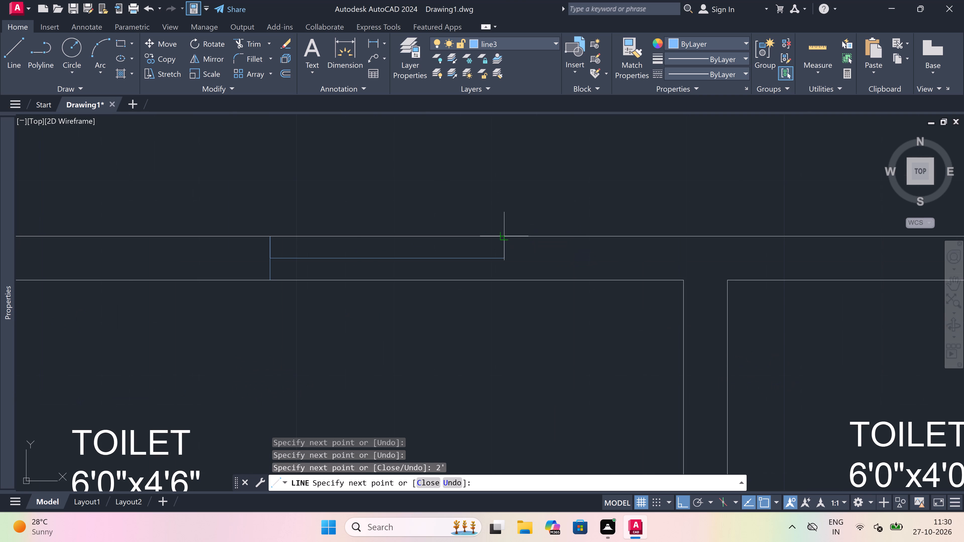
{"action": "left_click", "coordinate": [503, 234]}
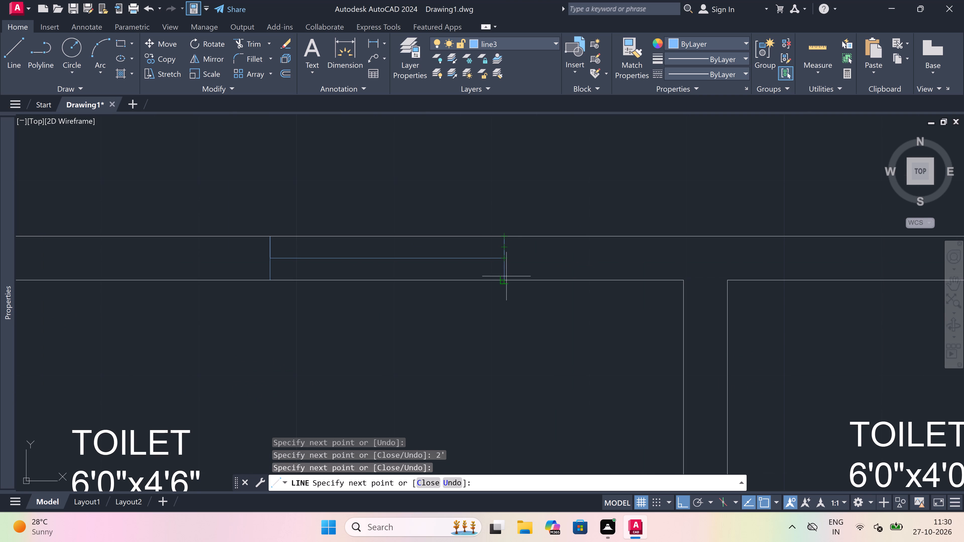
{"action": "left_click", "coordinate": [505, 280]}
{"action": "key", "text": "Escape"}
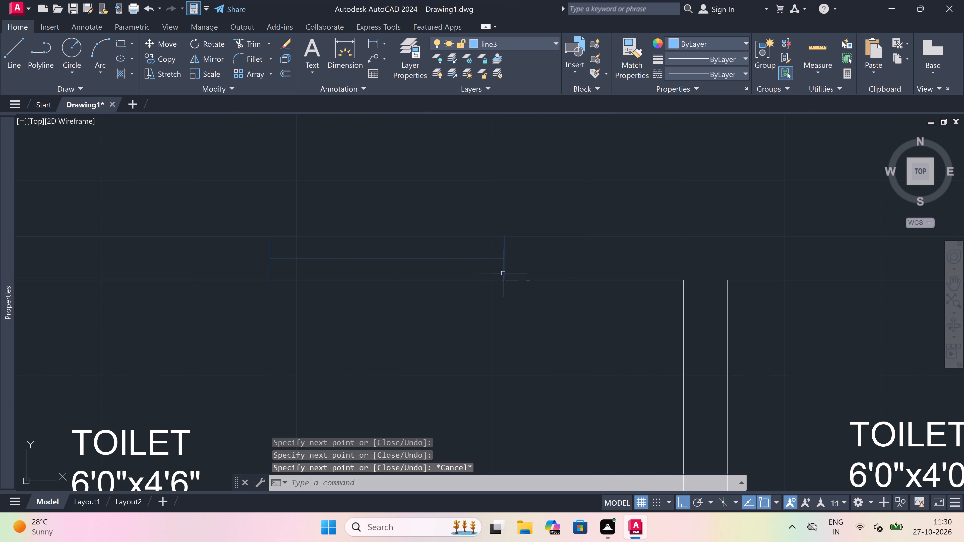
Trim the inner and outer wall-face lines between the end lines of the 6'0"x4'6" toilet's window opening.
{"action": "key", "text": "t"}
{"action": "key", "text": "r"}
{"action": "key", "text": "space"}
{"action": "left_click", "coordinate": [465, 269]}
{"action": "left_click", "coordinate": [461, 329]}
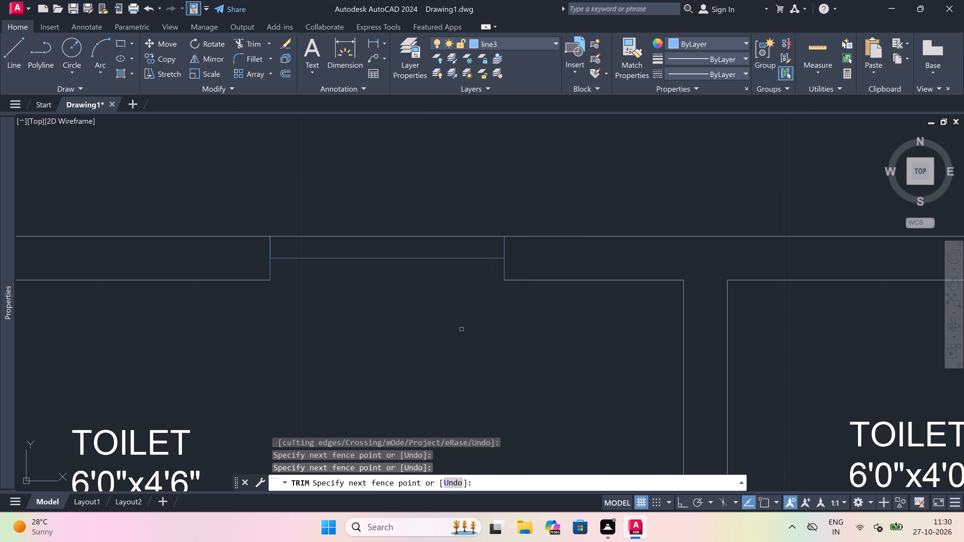
{"action": "left_click", "coordinate": [443, 253]}
{"action": "left_click", "coordinate": [446, 222]}
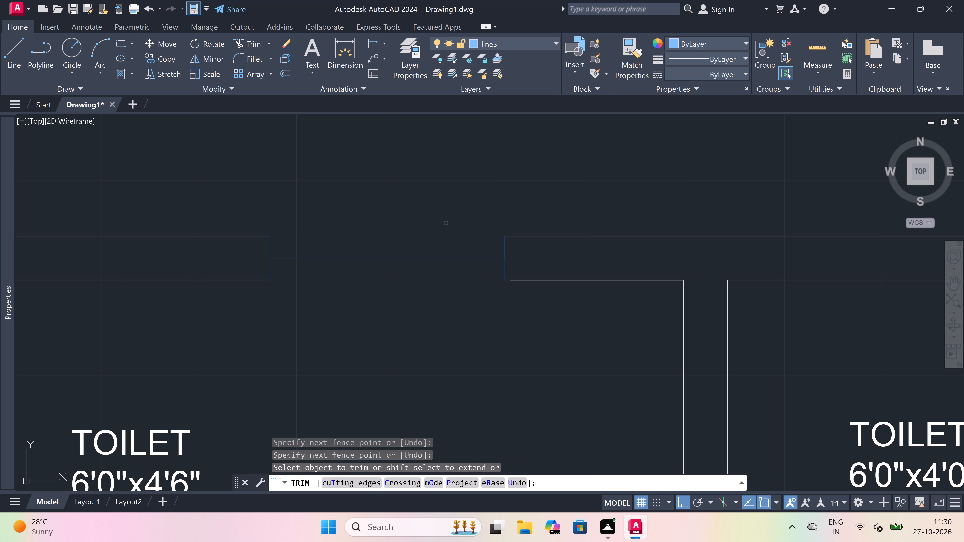
{"action": "key", "text": "Escape"}
Draw lines along the outer and inner wall faces across the 6'0"x4'6" toilet's window opening, joining its end lines.
{"action": "key", "text": "l"}
{"action": "key", "text": "space"}
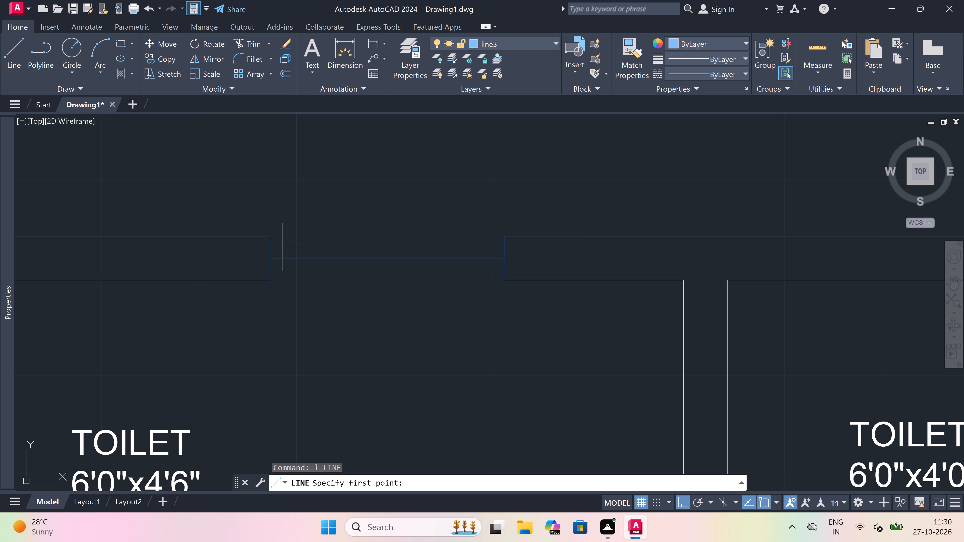
{"action": "left_click_drag", "start_coordinate": [271, 234], "coordinate": [285, 234]}
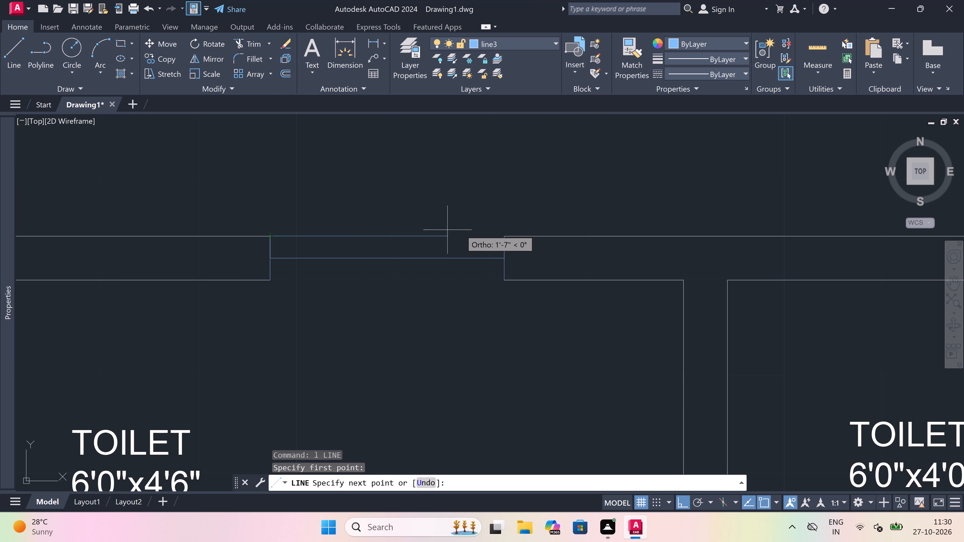
{"action": "left_click", "coordinate": [505, 235]}
{"action": "key", "text": "Escape"}
{"action": "key", "text": "space"}
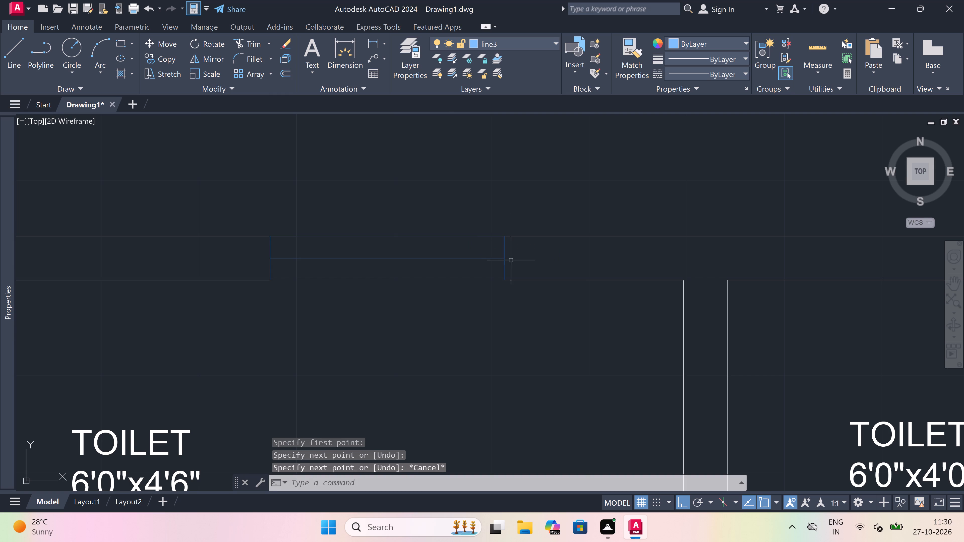
{"action": "left_click", "coordinate": [507, 279]}
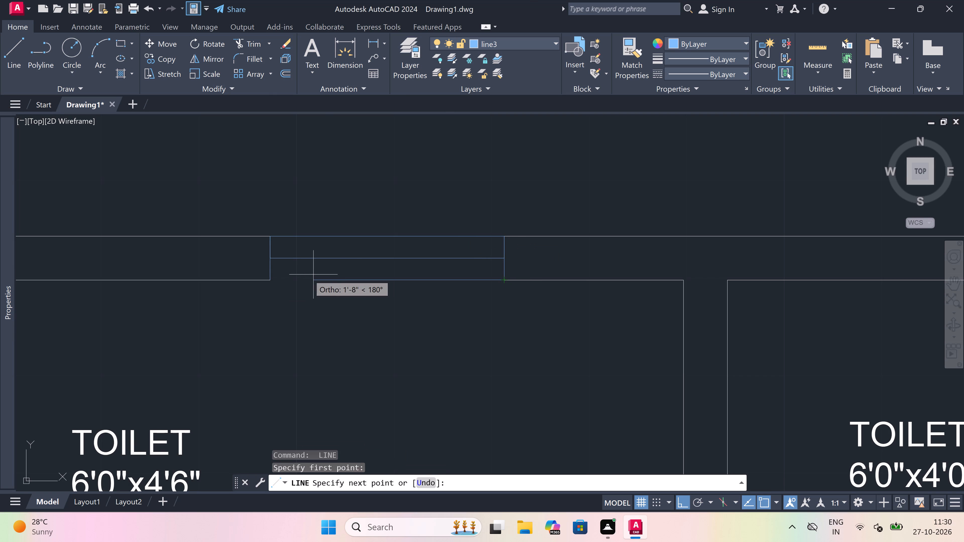
{"action": "left_click", "coordinate": [276, 279]}
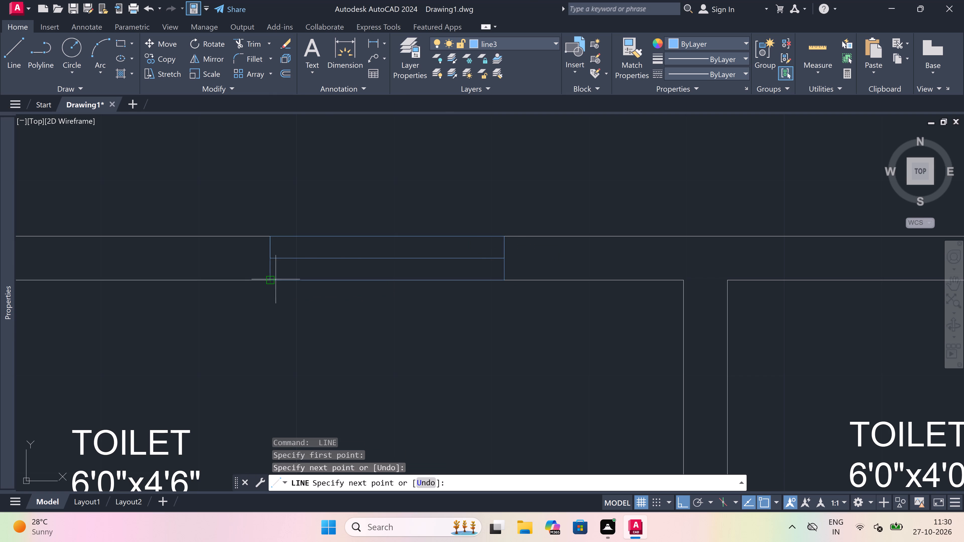
{"action": "key", "text": "Escape"}
Draw a 2' window in the 6'0"x4'0" toilet's north wall: two end lines across the wall joined by a centre line.
{"action": "scroll", "coordinate": [276, 278], "scroll_direction": "down", "scroll_amount": 4}
{"action": "key", "text": "space"}
{"action": "scroll", "coordinate": [328, 266], "scroll_direction": "up", "scroll_amount": 1}
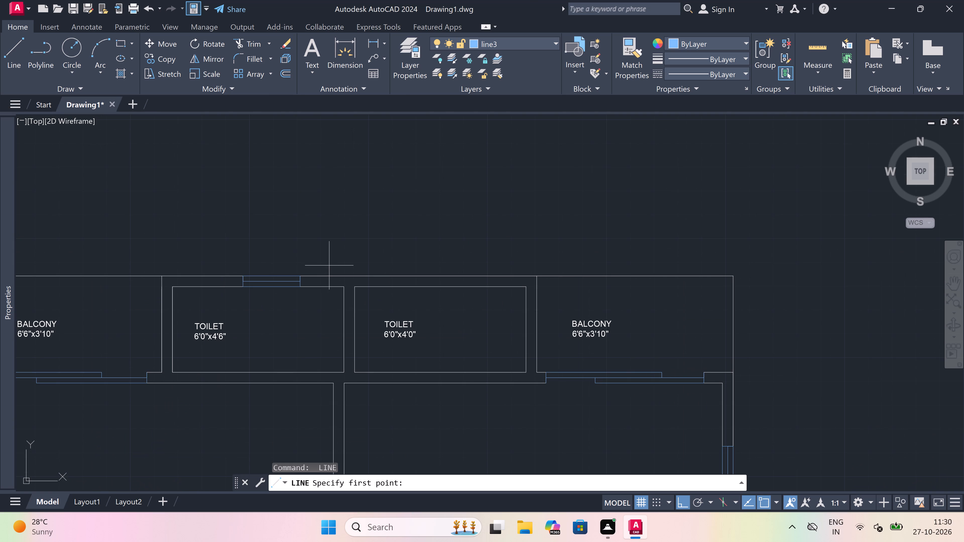
{"action": "scroll", "coordinate": [407, 283], "scroll_direction": "up", "scroll_amount": 2}
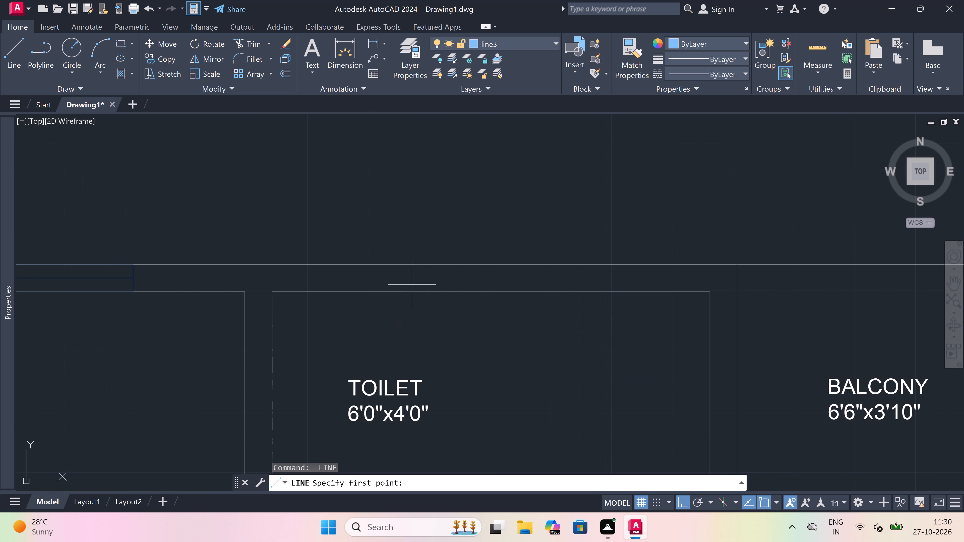
{"action": "left_click", "coordinate": [449, 292]}
{"action": "left_click", "coordinate": [447, 263]}
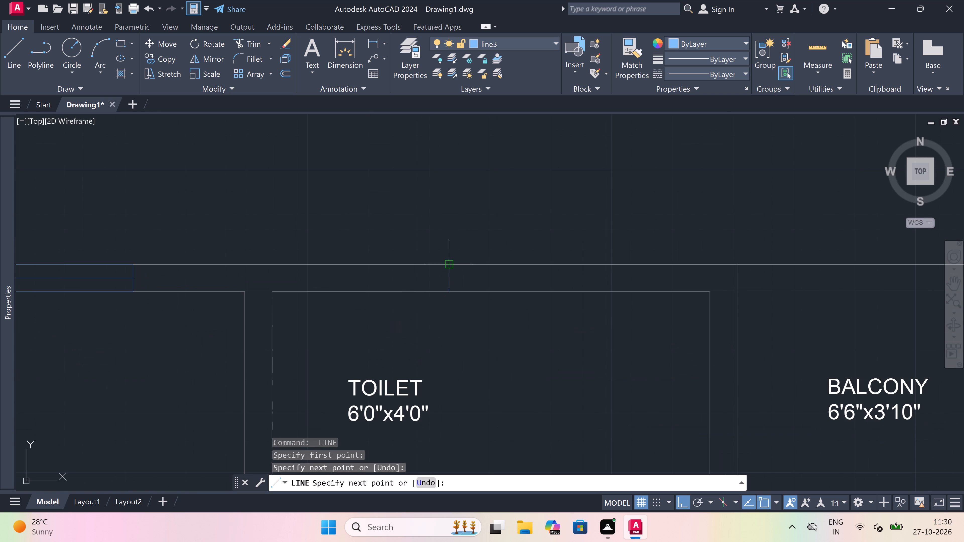
{"action": "left_click", "coordinate": [448, 277]}
{"action": "key", "text": "2"}
{"action": "type", "text": "'"}
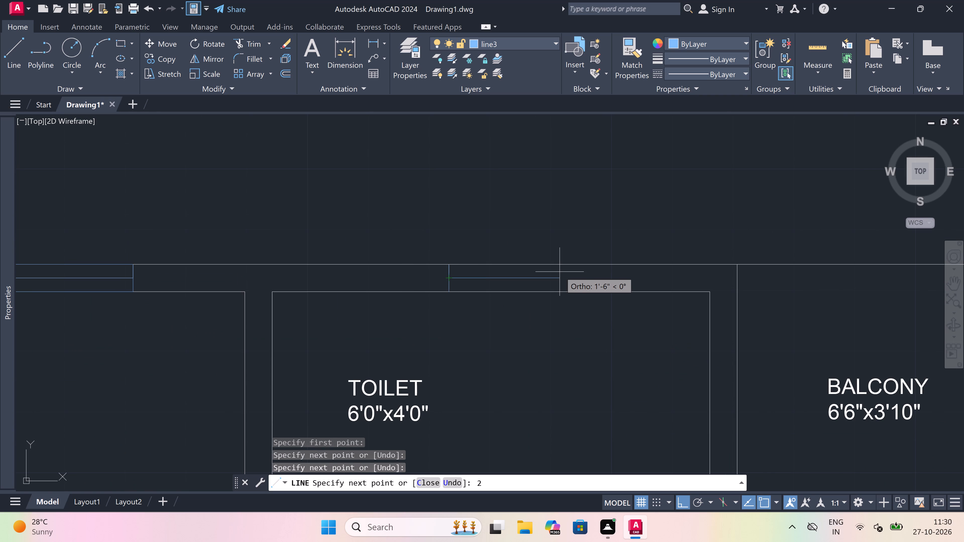
{"action": "key", "text": "space"}
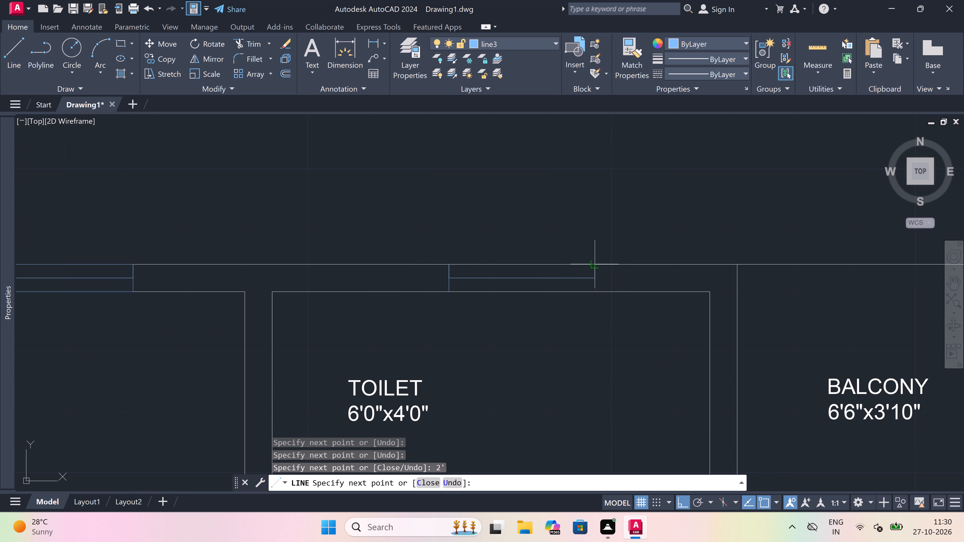
{"action": "left_click", "coordinate": [597, 262]}
{"action": "left_click", "coordinate": [597, 293]}
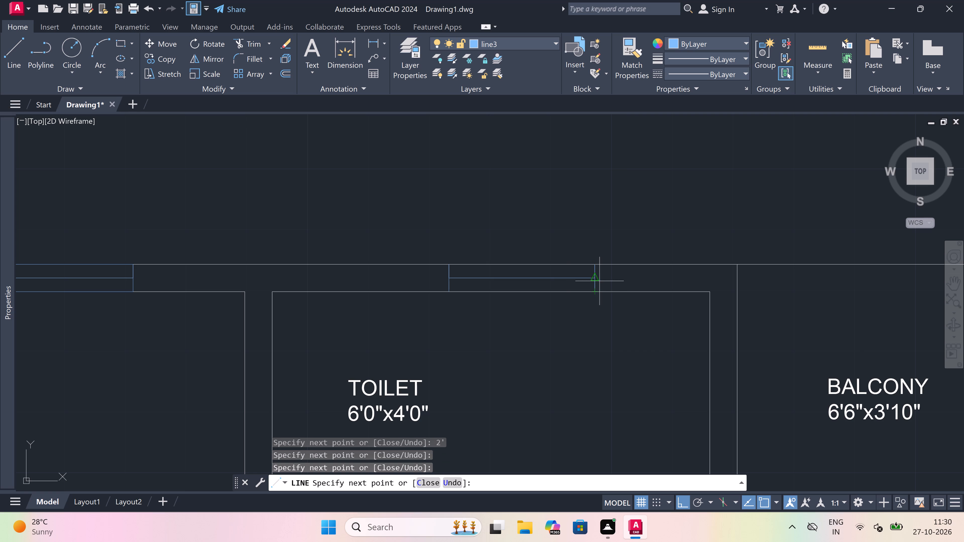
{"action": "key", "text": "Escape"}
Trim the inner and outer wall-face lines between the end lines of the 6'0"x4'0" toilet's window opening.
{"action": "type", "text": "tr"}
{"action": "key", "text": "space"}
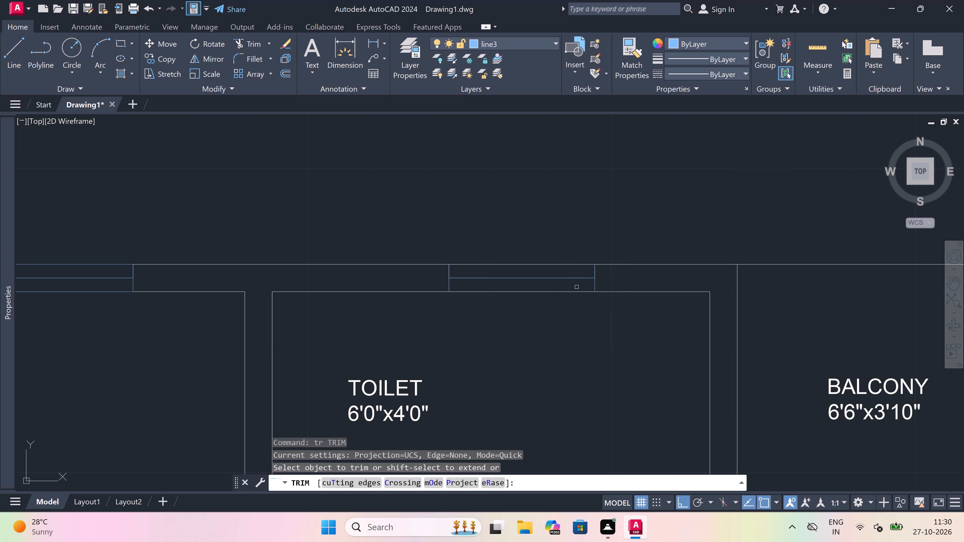
{"action": "left_click", "coordinate": [565, 300]}
{"action": "left_click", "coordinate": [563, 288]}
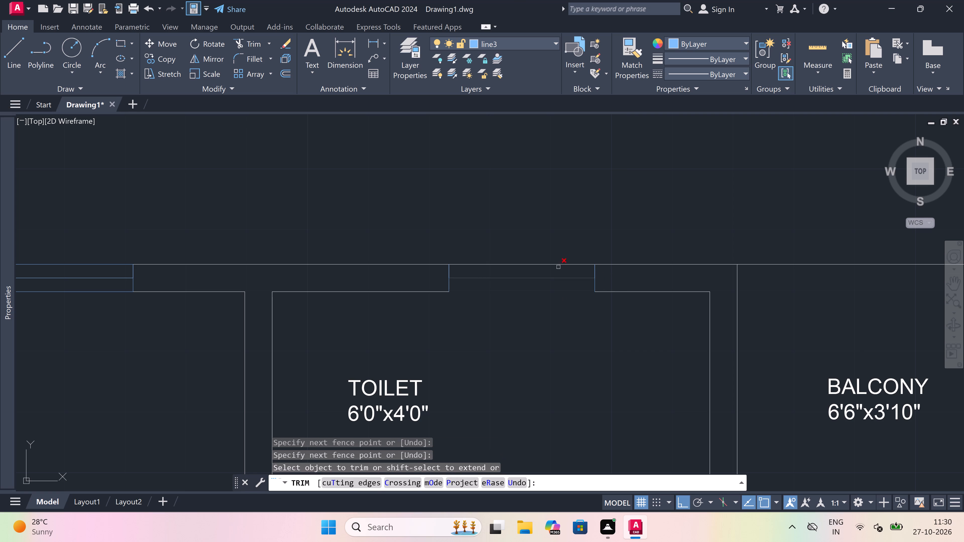
{"action": "left_click", "coordinate": [558, 265]}
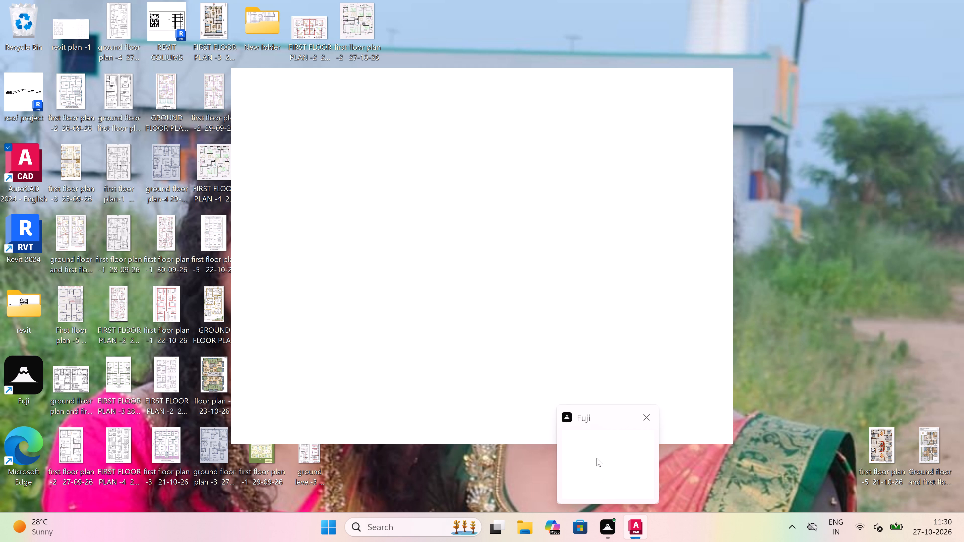
{"action": "key", "text": "Escape"}
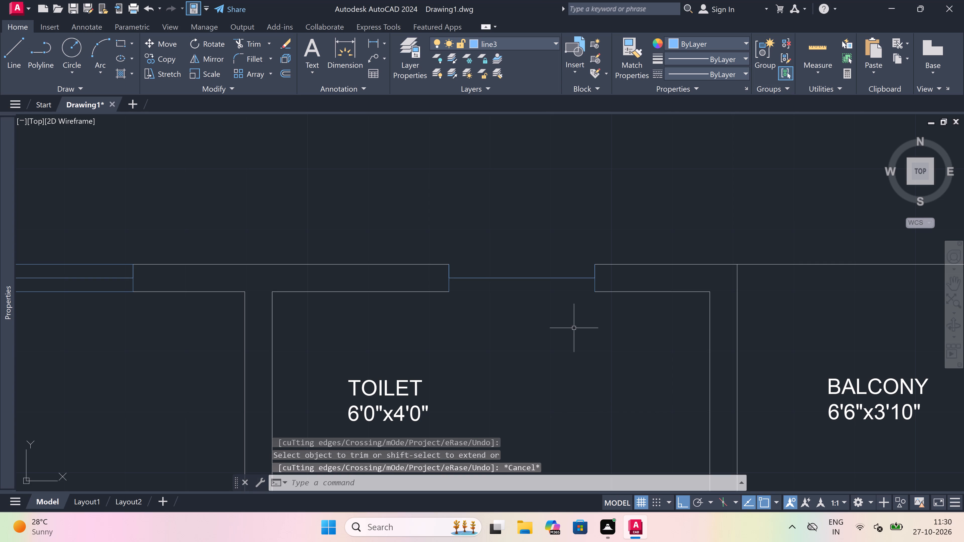
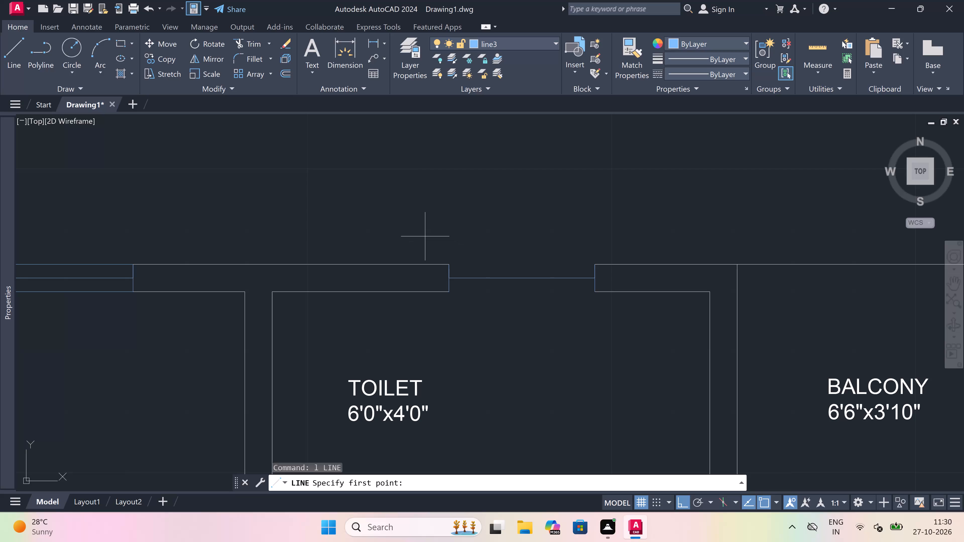
Draw lines along the outer and inner wall faces across the 6'0"x4'0" toilet's window opening, joining its end lines.
{"action": "left_click", "coordinate": [446, 264]}
{"action": "left_click", "coordinate": [596, 261]}
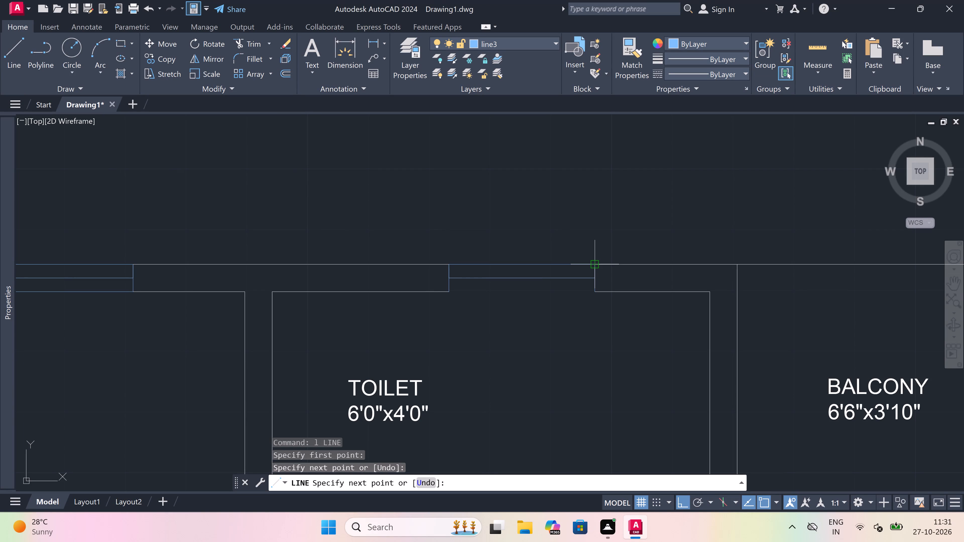
{"action": "key", "text": "Escape"}
{"action": "key", "text": "space"}
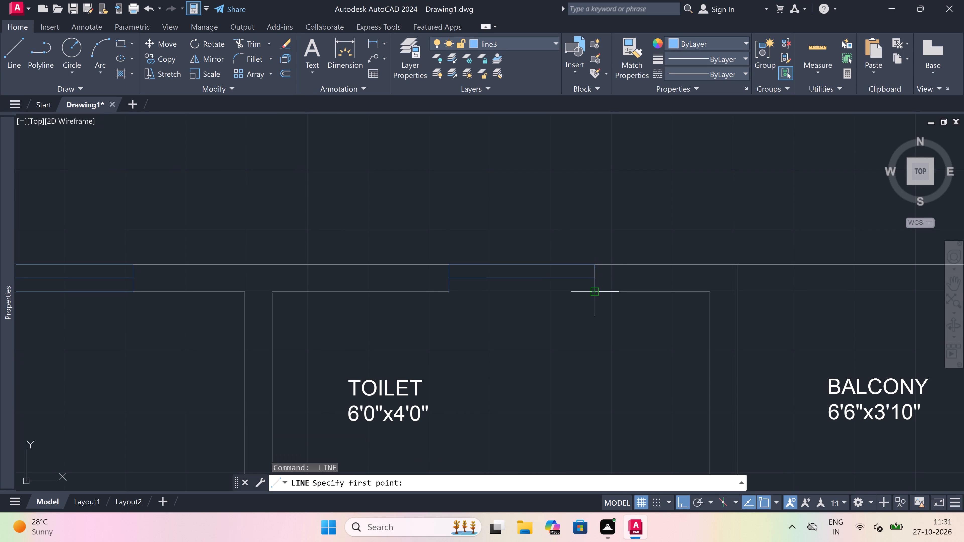
{"action": "left_click", "coordinate": [593, 290]}
{"action": "left_click", "coordinate": [448, 291]}
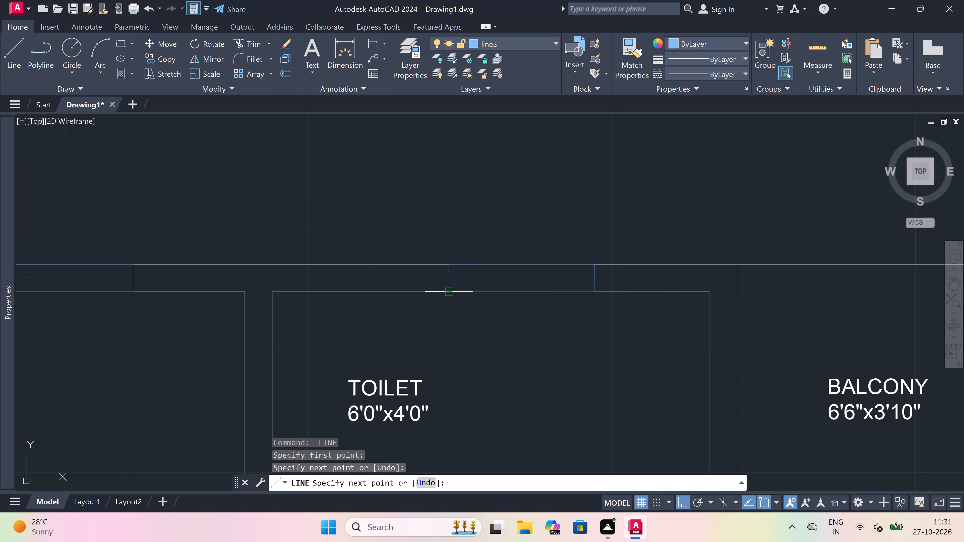
{"action": "key", "text": "Escape"}
Draw a 2' window in the 7'0"x4'0" toilet's south wall: two end lines across the wall joined by a centre line.
{"action": "scroll", "coordinate": [450, 278], "scroll_direction": "down", "scroll_amount": 4}
{"action": "scroll", "coordinate": [496, 304], "scroll_direction": "down", "scroll_amount": 1}
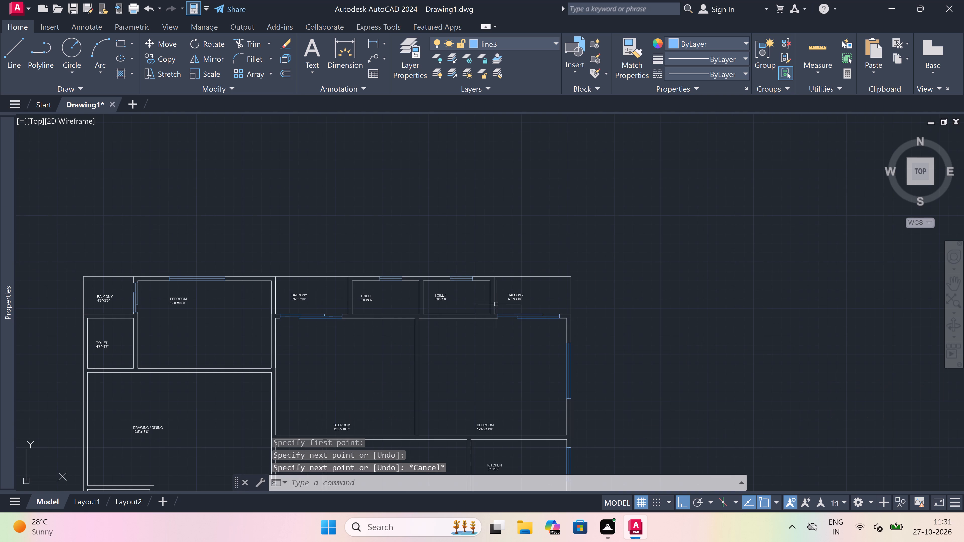
{"action": "scroll", "coordinate": [496, 304], "scroll_direction": "down", "scroll_amount": 2}
{"action": "scroll", "coordinate": [521, 377], "scroll_direction": "down", "scroll_amount": 1}
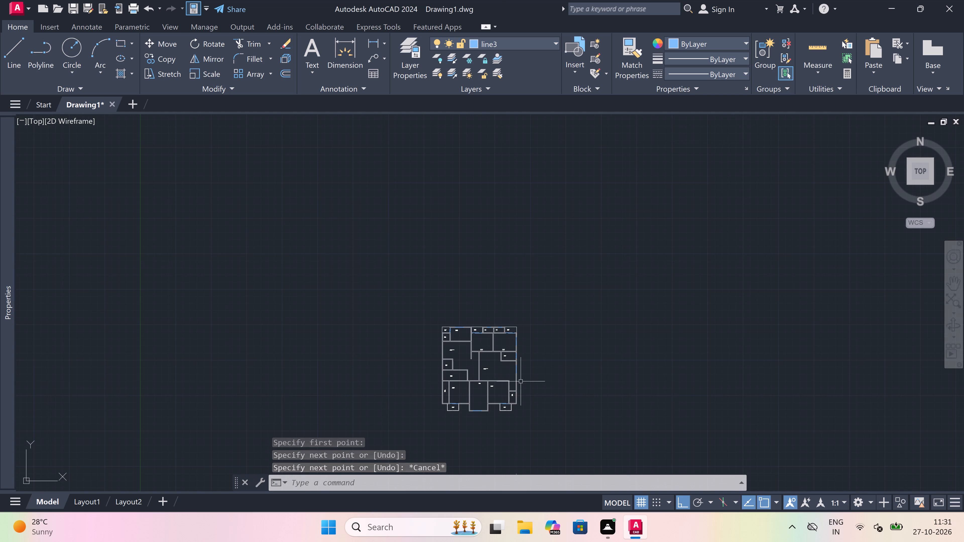
{"action": "scroll", "coordinate": [515, 405], "scroll_direction": "up", "scroll_amount": 5}
{"action": "key", "text": "space"}
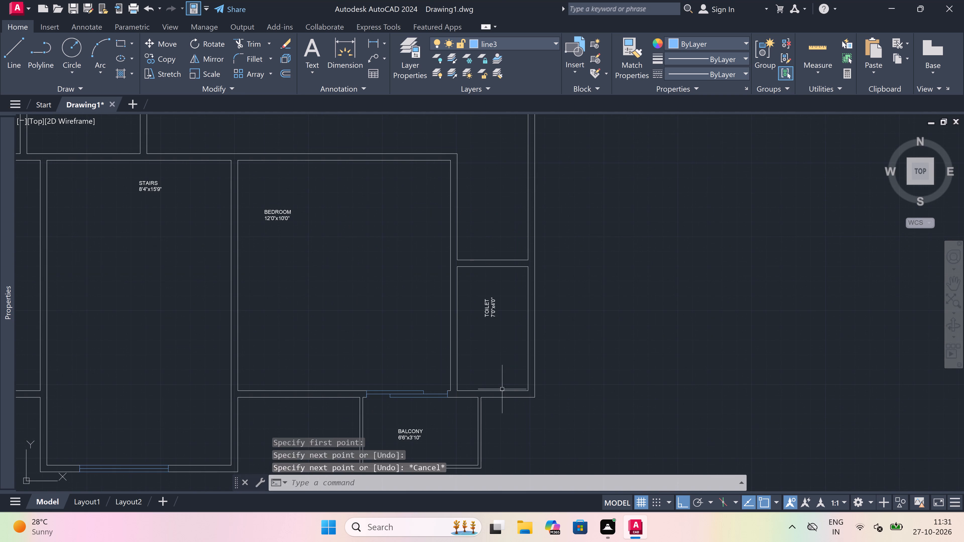
{"action": "scroll", "coordinate": [478, 401], "scroll_direction": "up", "scroll_amount": 2}
{"action": "scroll", "coordinate": [481, 396], "scroll_direction": "down", "scroll_amount": 2}
{"action": "scroll", "coordinate": [484, 388], "scroll_direction": "up", "scroll_amount": 2}
{"action": "left_click", "coordinate": [499, 386]}
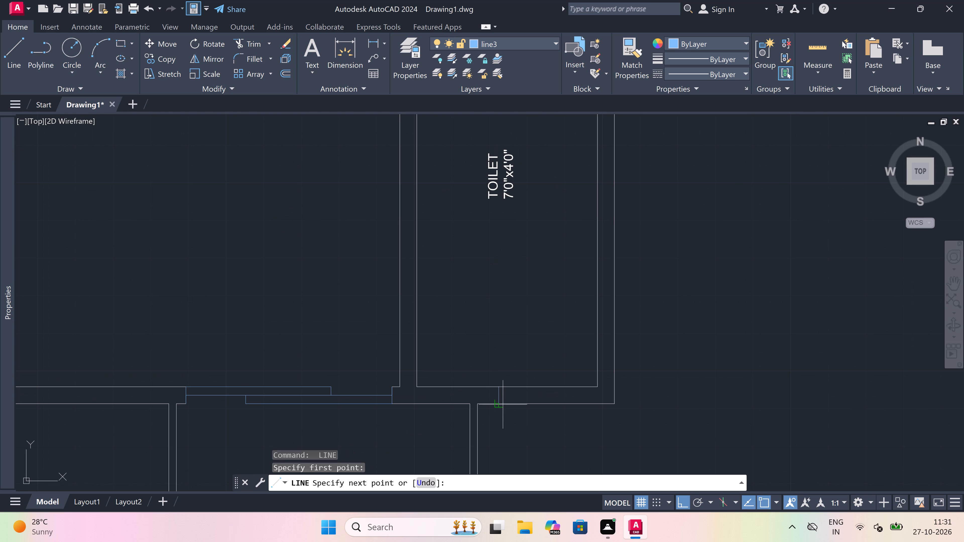
{"action": "left_click", "coordinate": [503, 401]}
{"action": "scroll", "coordinate": [501, 395], "scroll_direction": "up", "scroll_amount": 3}
{"action": "left_click", "coordinate": [501, 394]}
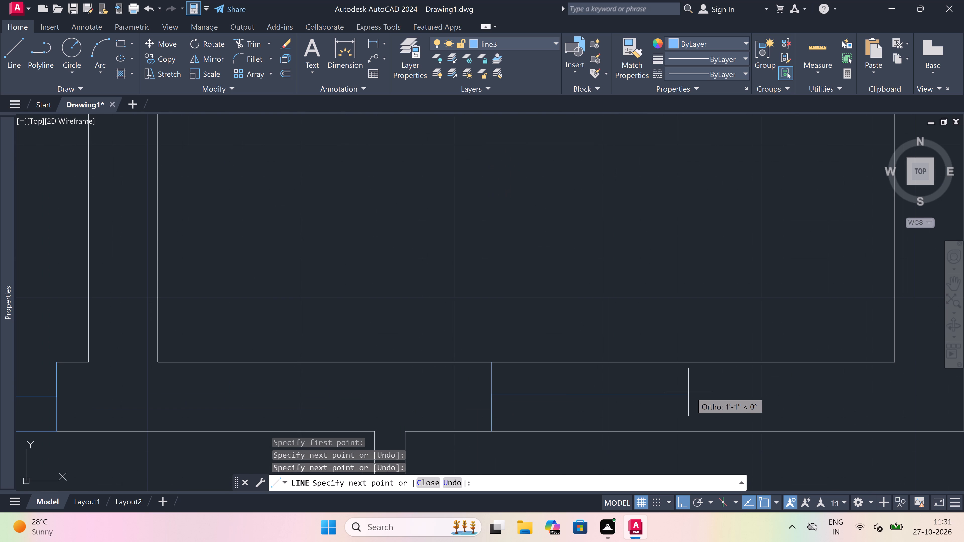
{"action": "scroll", "coordinate": [691, 392], "scroll_direction": "down", "scroll_amount": 3}
{"action": "scroll", "coordinate": [741, 400], "scroll_direction": "up", "scroll_amount": 2}
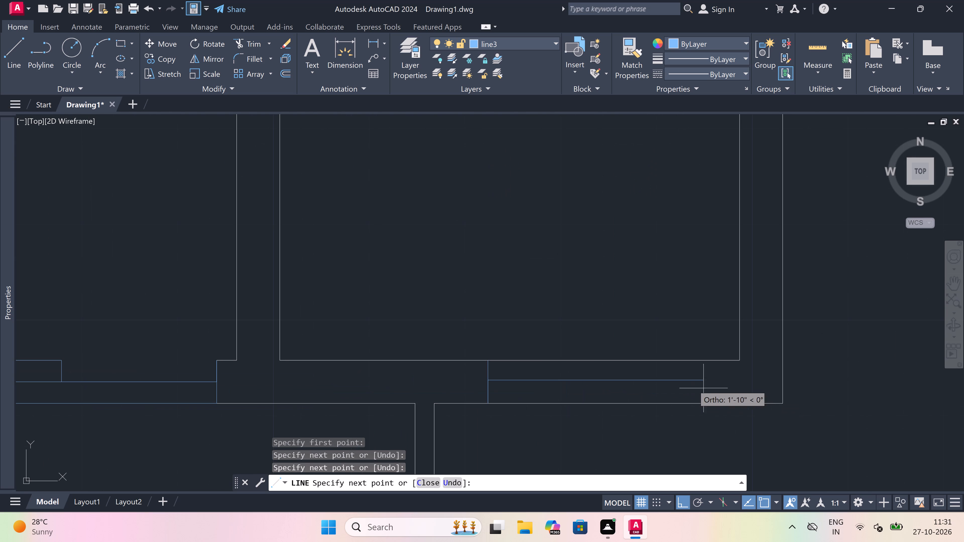
{"action": "type", "text": "2'"}
{"action": "key", "text": "space"}
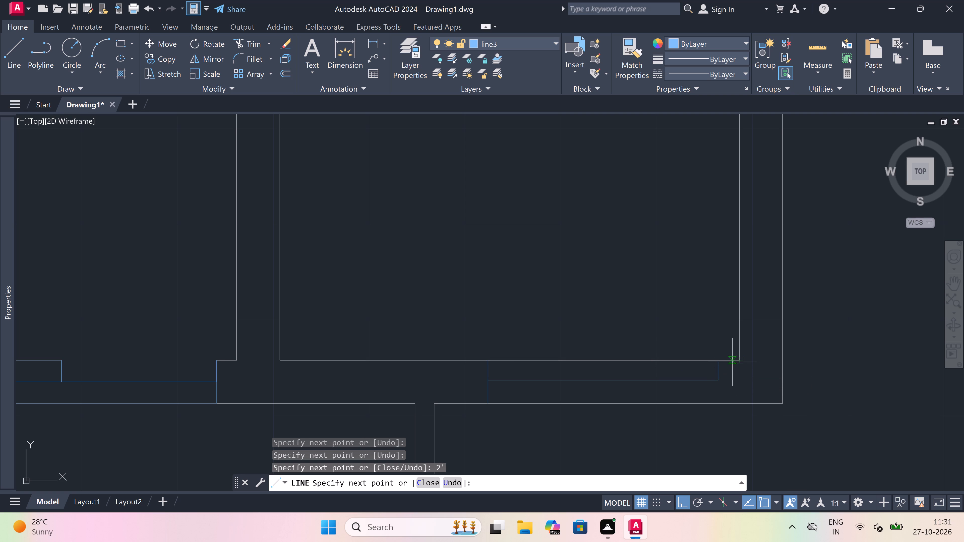
{"action": "left_click", "coordinate": [718, 359]}
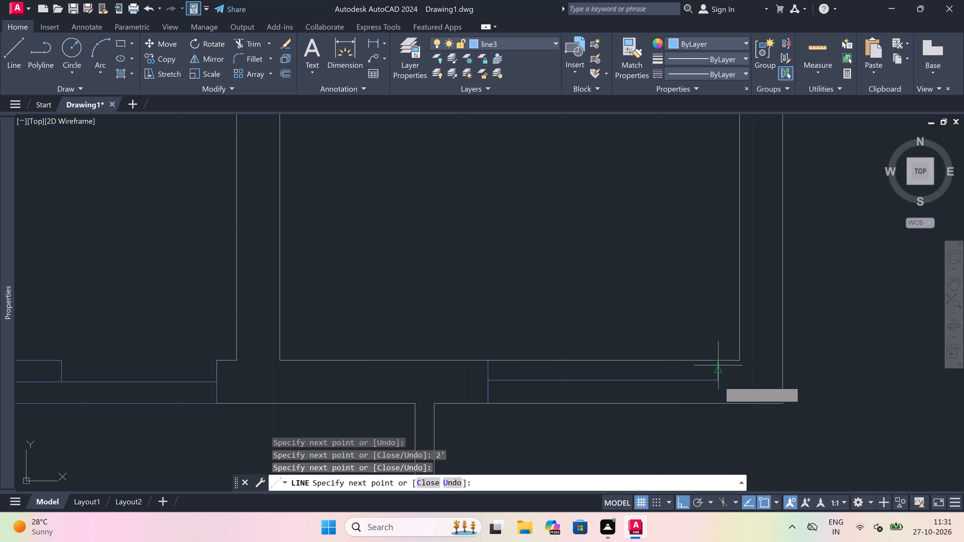
{"action": "left_click", "coordinate": [718, 404]}
{"action": "key", "text": "Escape"}
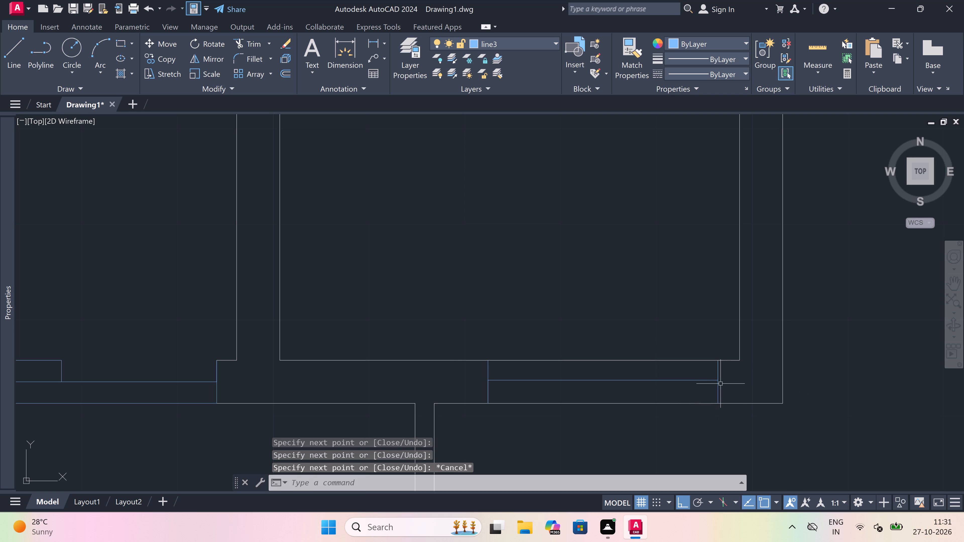
Trim the outer and inner wall-face lines between the end lines of the 7'0"x4'0" toilet's window opening.
{"action": "type", "text": "tr"}
{"action": "key", "text": "space"}
{"action": "left_click", "coordinate": [659, 393]}
{"action": "left_click", "coordinate": [618, 416]}
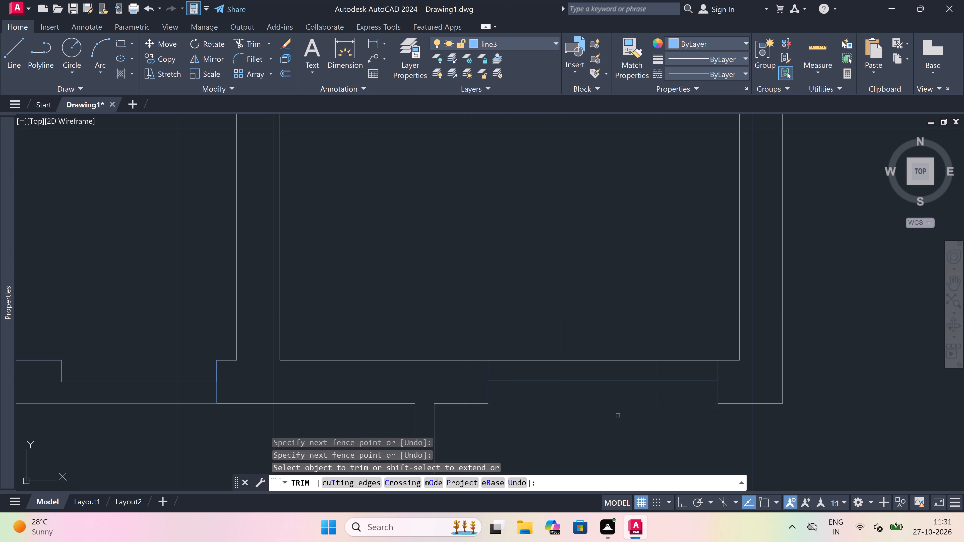
{"action": "left_click", "coordinate": [620, 346]}
{"action": "left_click", "coordinate": [603, 368]}
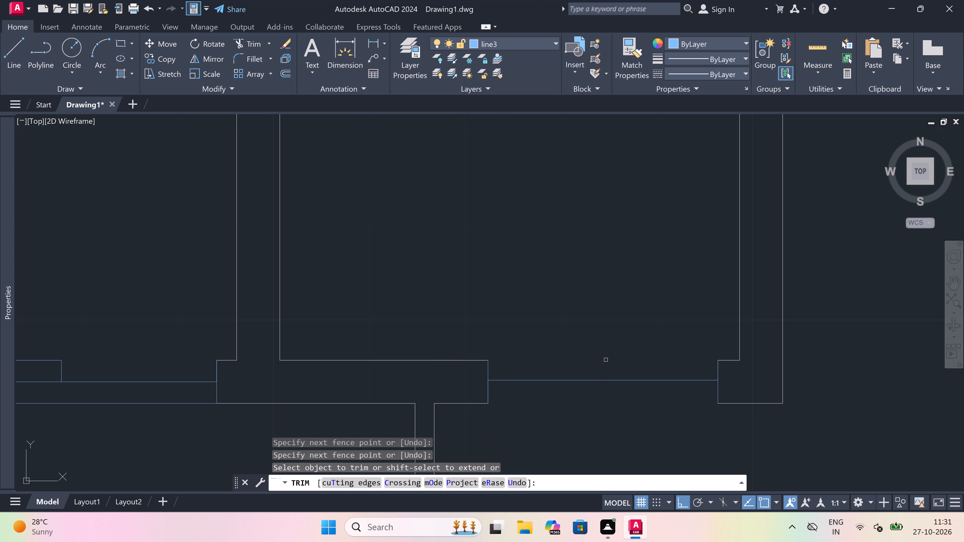
{"action": "key", "text": "Escape"}
Draw lines along the inner and outer wall faces across the 7'0"x4'0" toilet's window opening, joining its end lines.
{"action": "key", "text": "l"}
{"action": "key", "text": "space"}
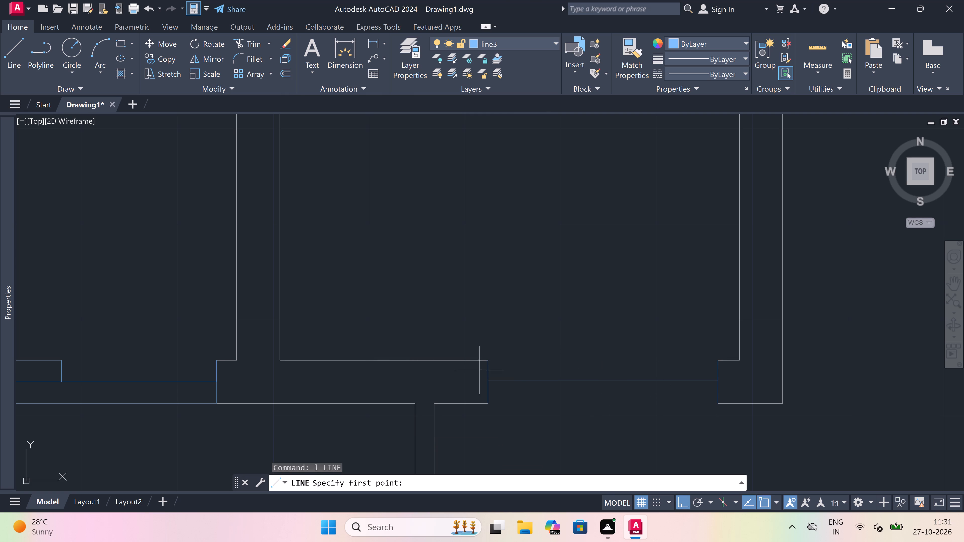
{"action": "left_click_drag", "start_coordinate": [486, 358], "coordinate": [507, 359]}
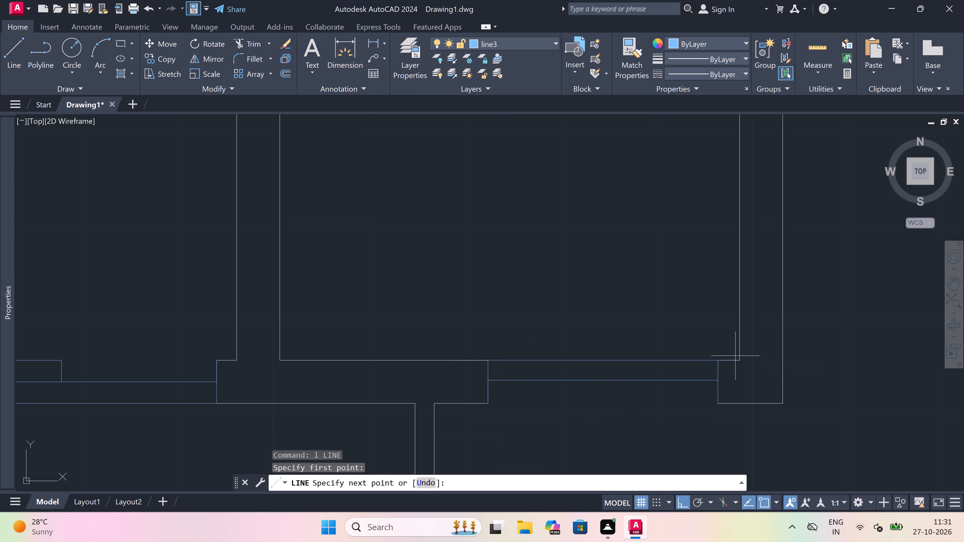
{"action": "left_click", "coordinate": [716, 359]}
{"action": "key", "text": "Escape"}
{"action": "key", "text": "space"}
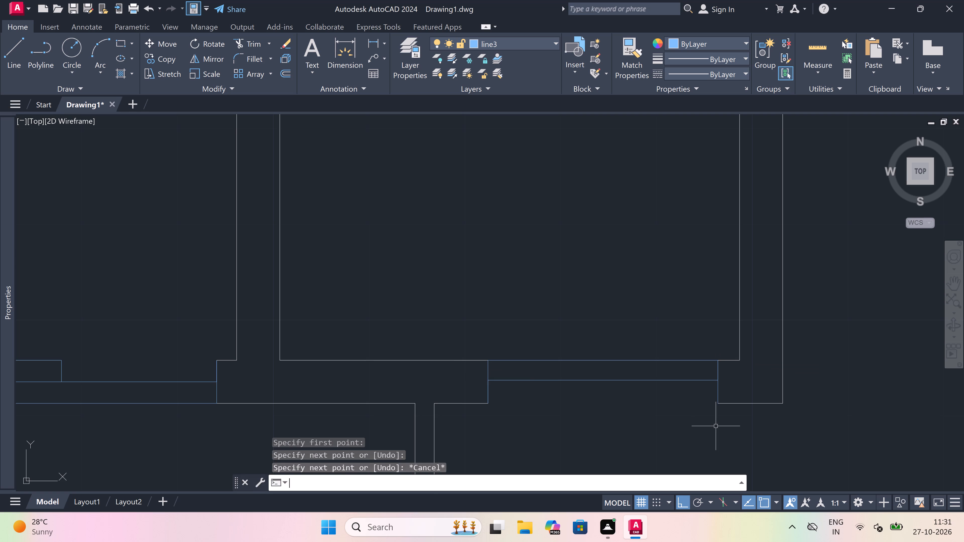
{"action": "left_click", "coordinate": [716, 402]}
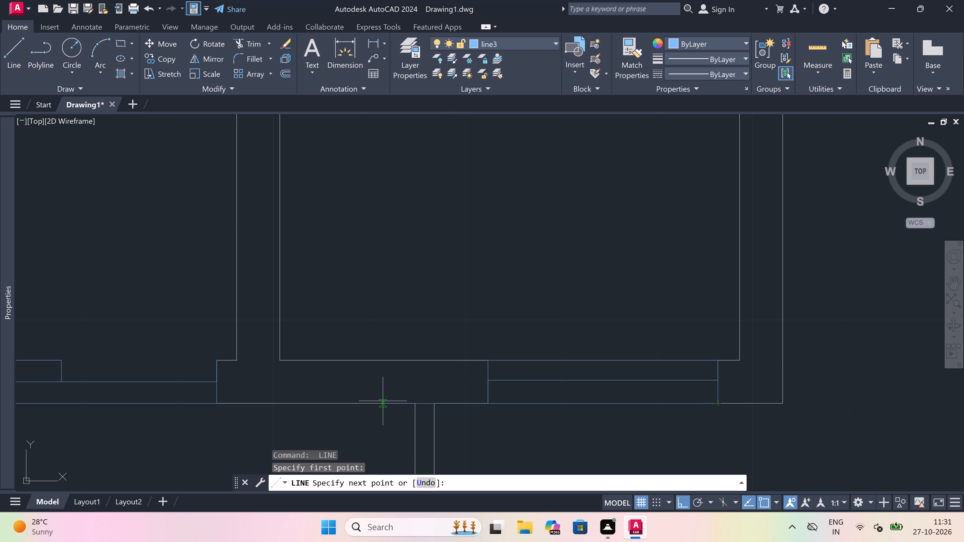
{"action": "left_click", "coordinate": [490, 401]}
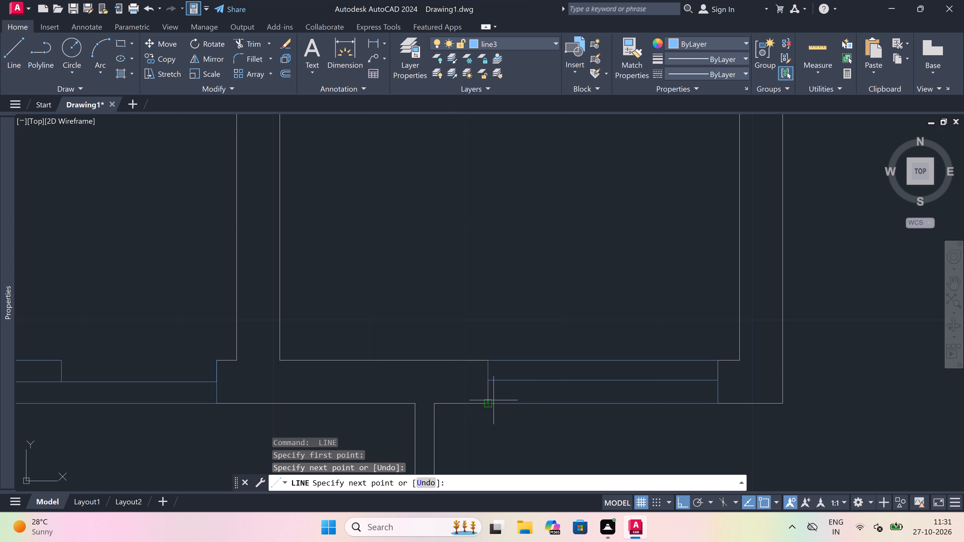
{"action": "key", "text": "Escape"}
Draw a 2' window in the south wall of the toilet beside the 11'0"x13'0" bedroom: two end lines joined by a centre line.
{"action": "scroll", "coordinate": [555, 387], "scroll_direction": "down", "scroll_amount": 3}
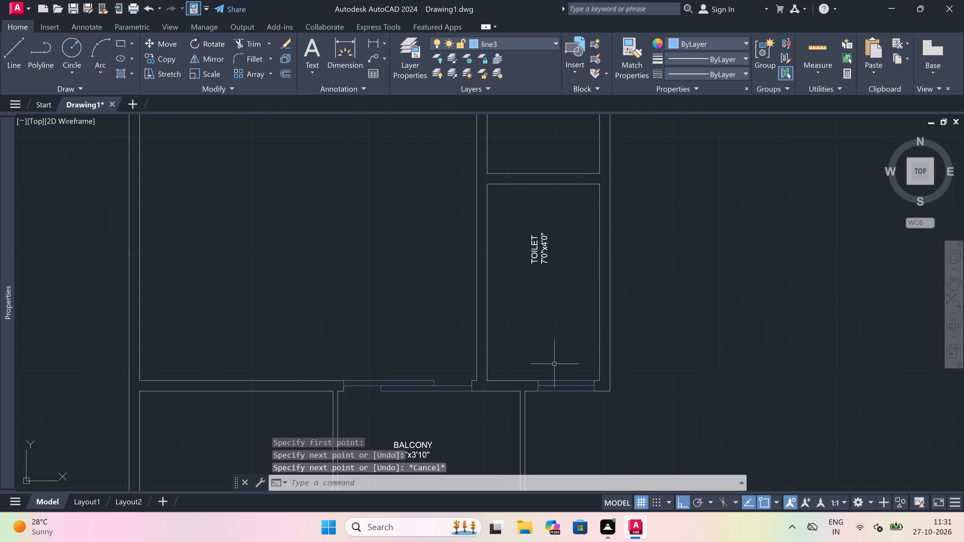
{"action": "scroll", "coordinate": [558, 331], "scroll_direction": "down", "scroll_amount": 4}
{"action": "scroll", "coordinate": [509, 308], "scroll_direction": "up", "scroll_amount": 2}
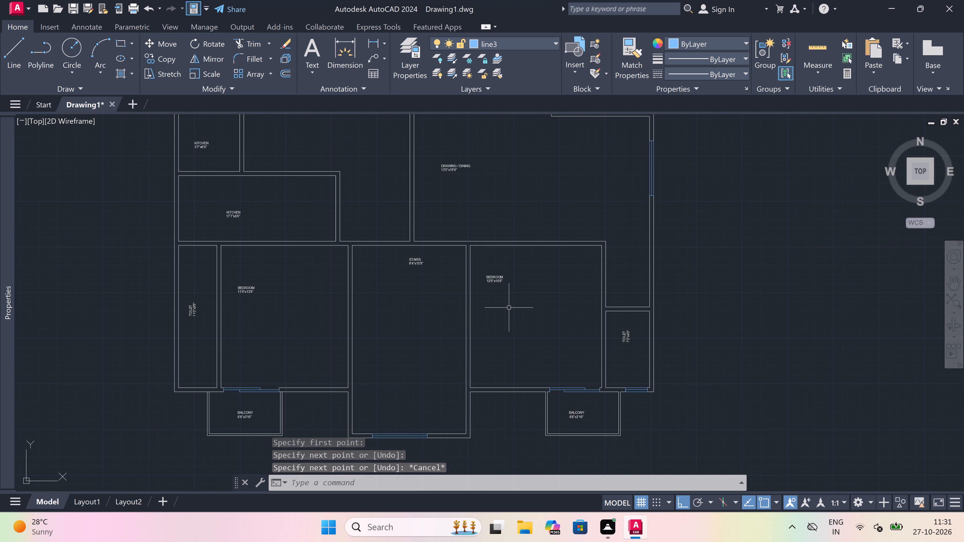
{"action": "key", "text": "space"}
{"action": "scroll", "coordinate": [507, 344], "scroll_direction": "down", "scroll_amount": 2}
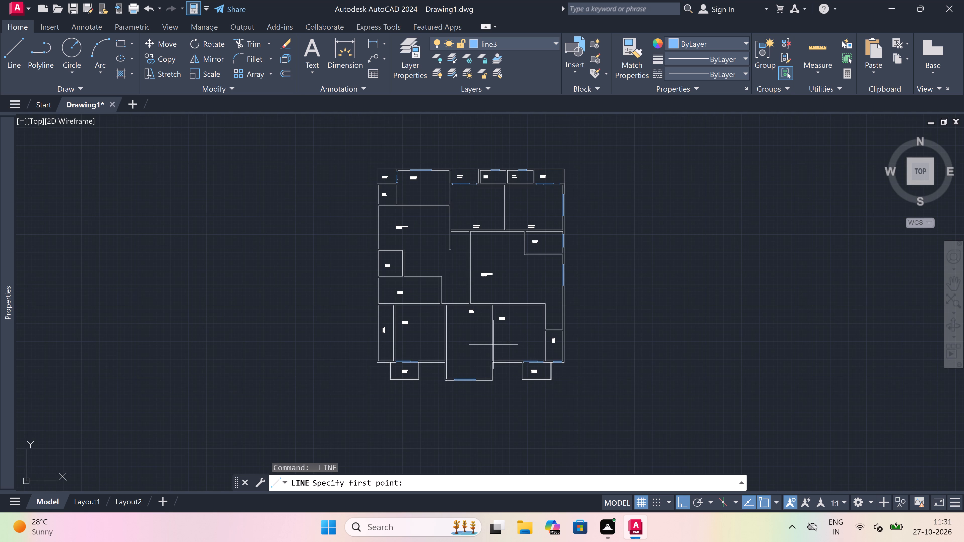
{"action": "scroll", "coordinate": [319, 357], "scroll_direction": "up", "scroll_amount": 1}
{"action": "scroll", "coordinate": [419, 371], "scroll_direction": "up", "scroll_amount": 2}
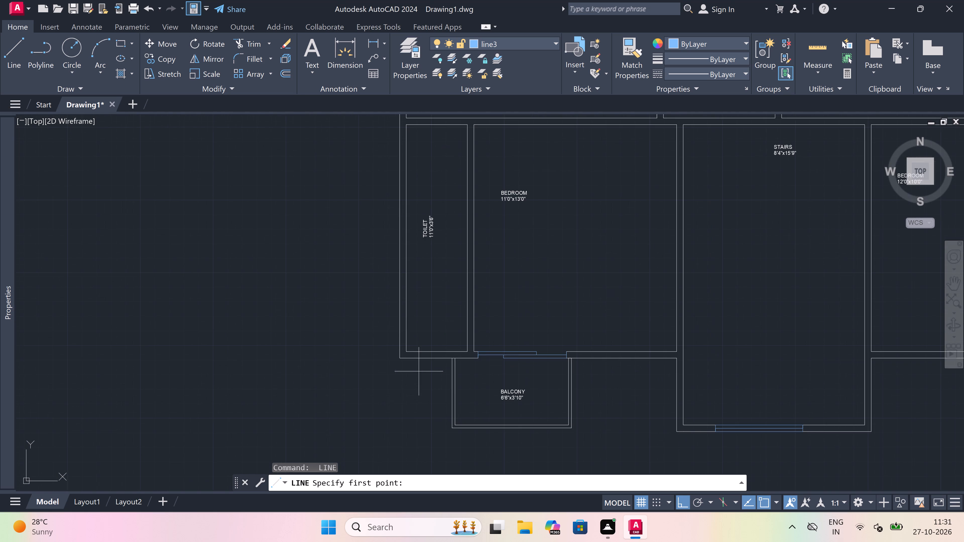
{"action": "scroll", "coordinate": [420, 367], "scroll_direction": "up", "scroll_amount": 4}
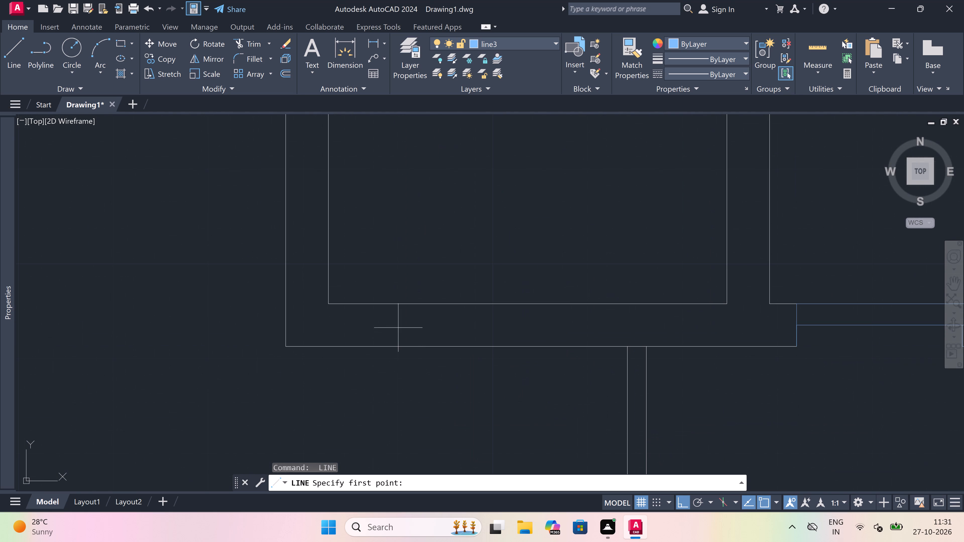
{"action": "left_click", "coordinate": [366, 303]}
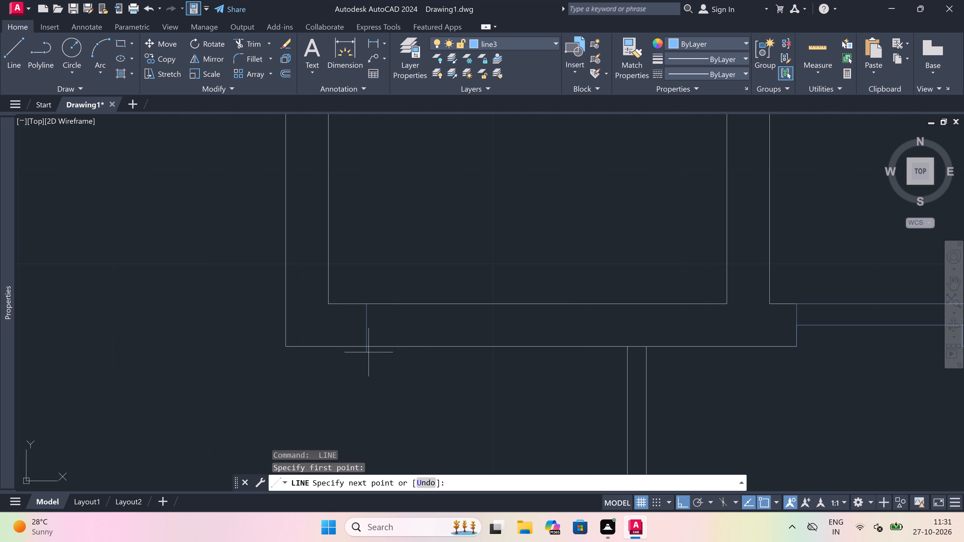
{"action": "left_click", "coordinate": [368, 350]}
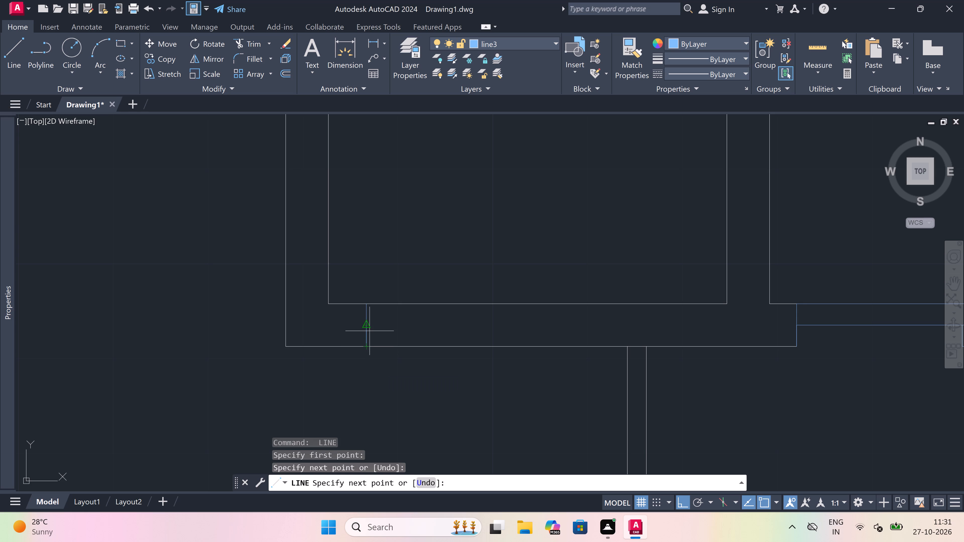
{"action": "left_click_drag", "start_coordinate": [369, 326], "coordinate": [379, 327]}
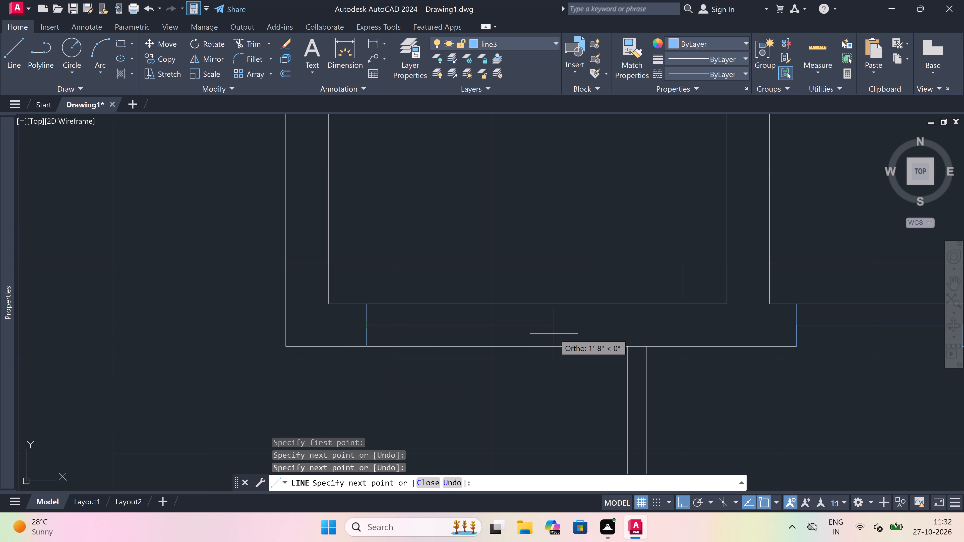
{"action": "type", "text": "2'"}
{"action": "key", "text": "space"}
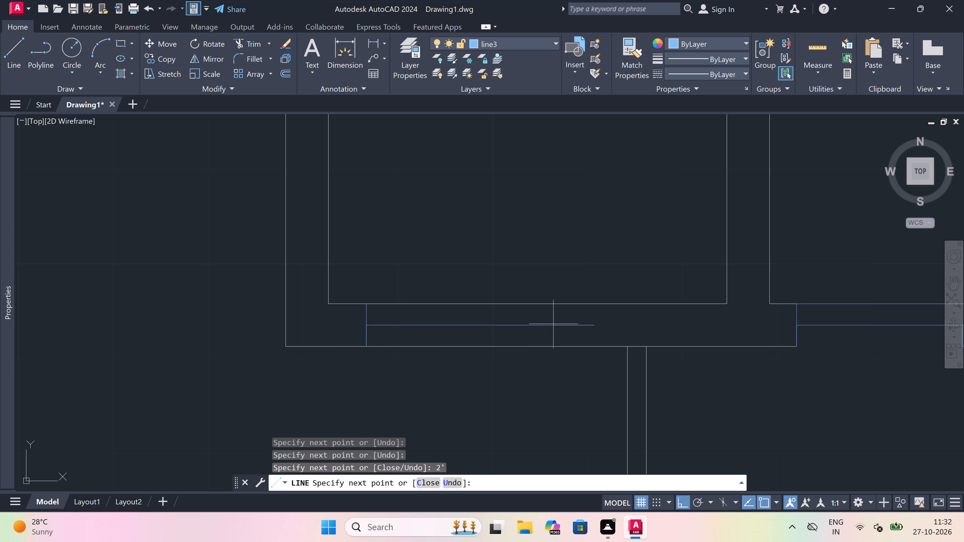
{"action": "left_click", "coordinate": [595, 301]}
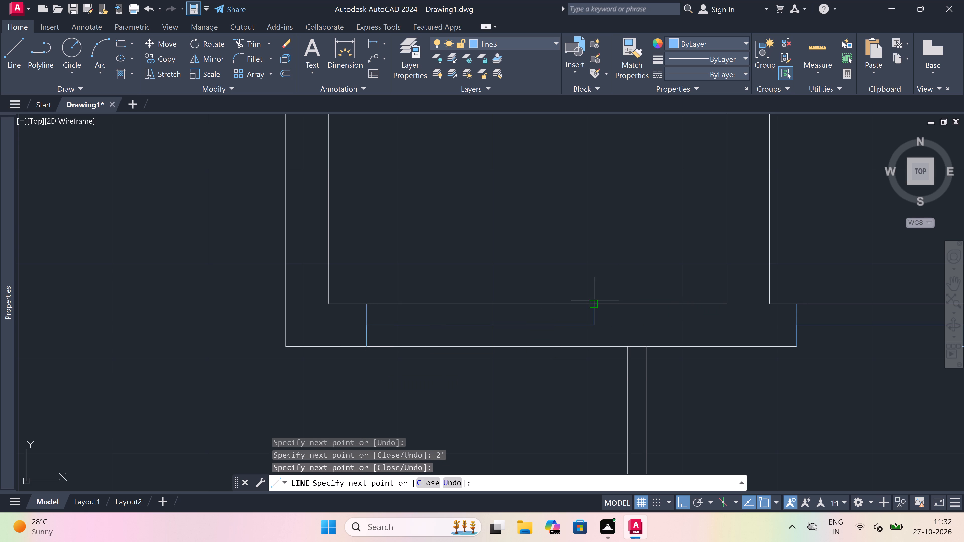
{"action": "left_click", "coordinate": [597, 347]}
{"action": "key", "text": "Escape"}
Trim the outer and inner wall-face lines between the window end lines of the toilet beside the 11'0"x13'0" bedroom.
{"action": "key", "text": "t"}
{"action": "key", "text": "r"}
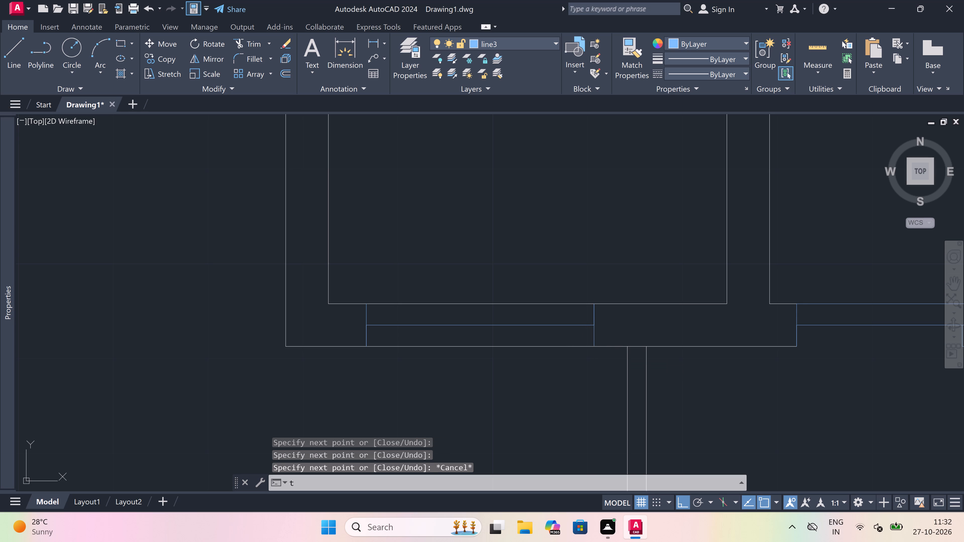
{"action": "key", "text": "space"}
{"action": "left_click", "coordinate": [572, 350]}
{"action": "left_click", "coordinate": [568, 344]}
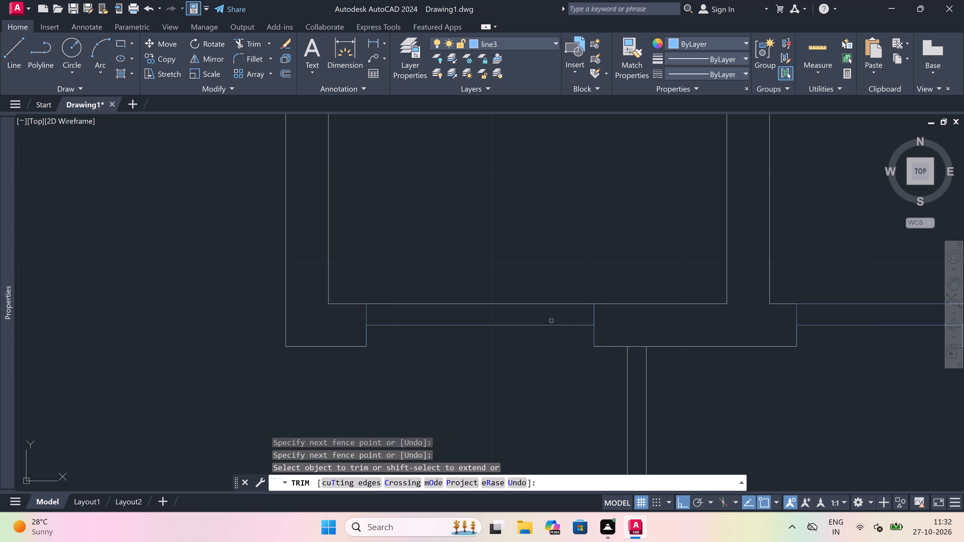
{"action": "left_click", "coordinate": [550, 316]}
{"action": "left_click", "coordinate": [549, 299]}
{"action": "key", "text": "Escape"}
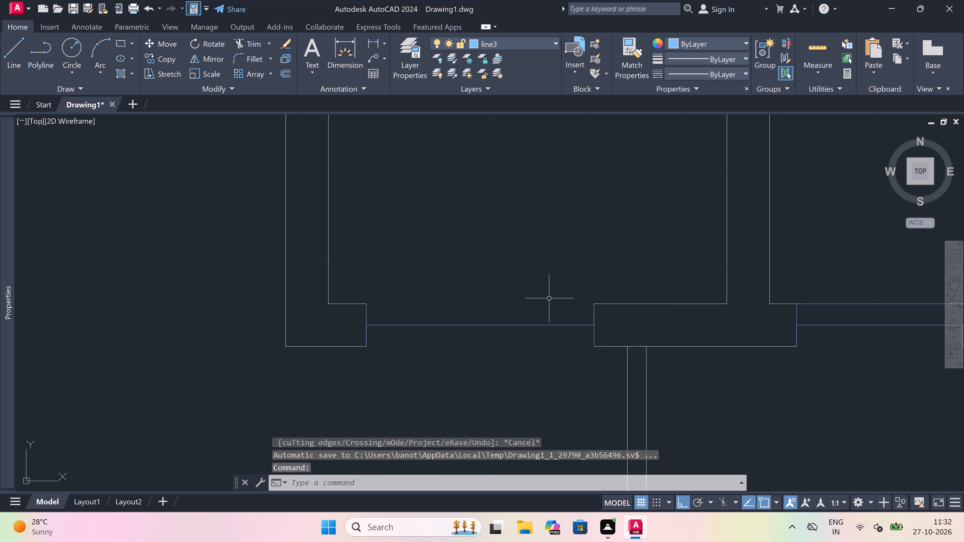
Draw lines along the inner and outer wall faces across the window opening of the toilet beside the 11'0"x13'0" bedroom, joining its end lines.
{"action": "key", "text": "l"}
{"action": "key", "text": "space"}
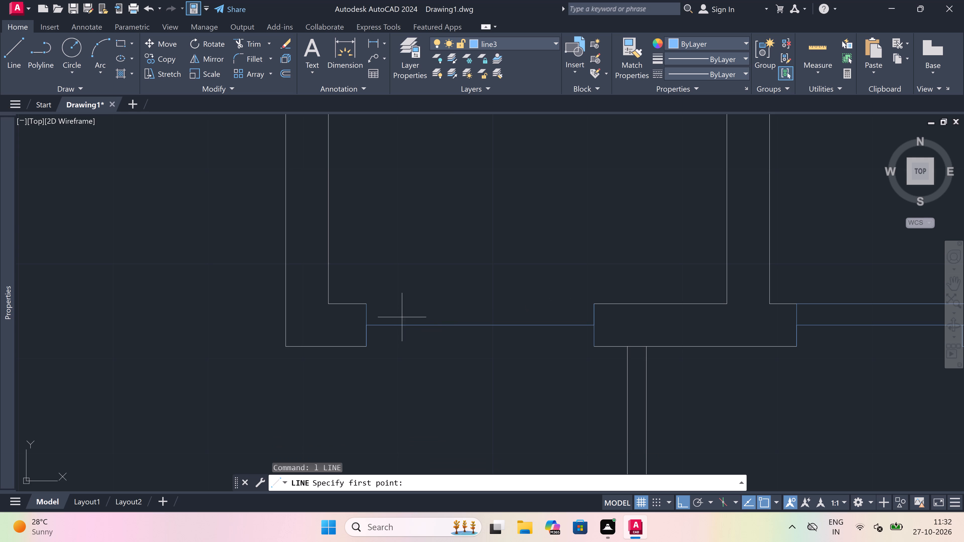
{"action": "left_click_drag", "start_coordinate": [365, 304], "coordinate": [376, 304]}
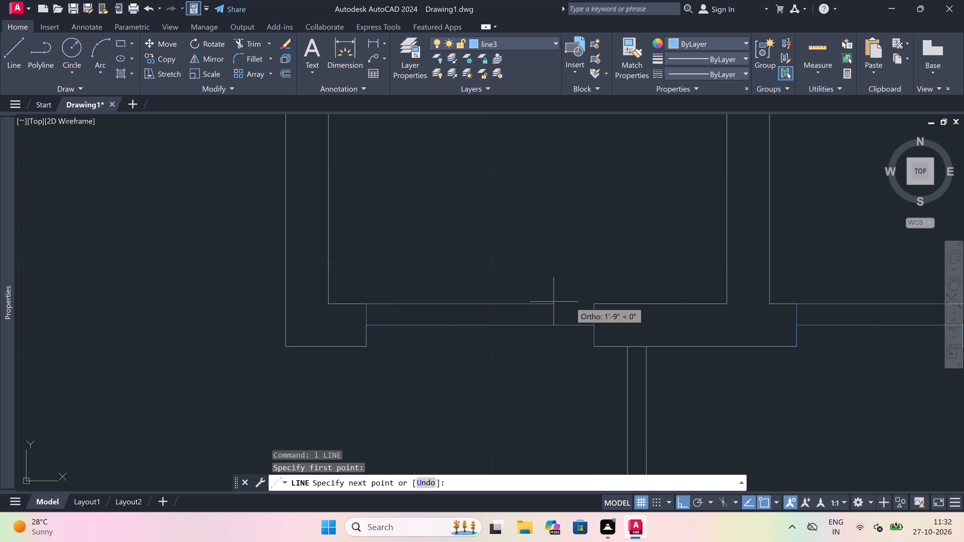
{"action": "left_click", "coordinate": [599, 305]}
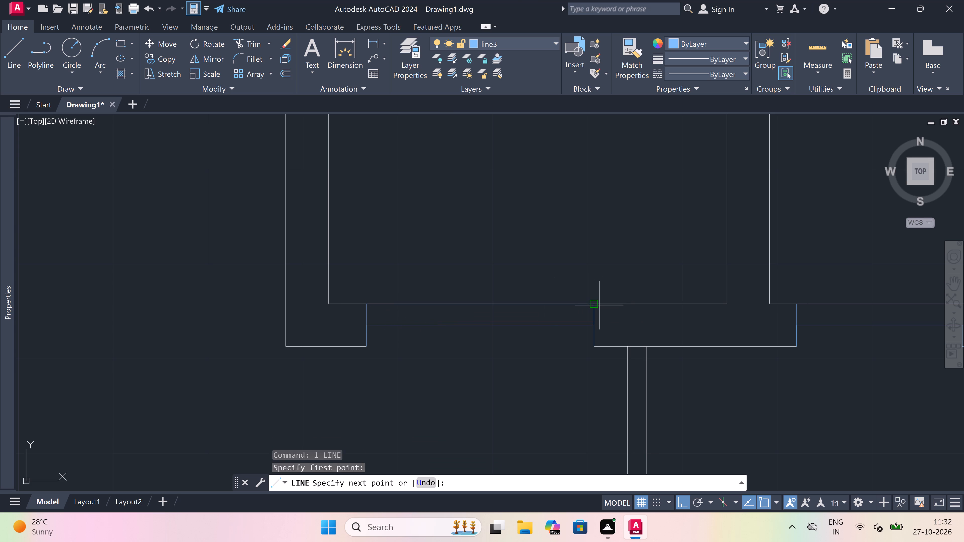
{"action": "key", "text": "Escape"}
{"action": "key", "text": "space"}
{"action": "left_click_drag", "start_coordinate": [596, 345], "coordinate": [503, 346]}
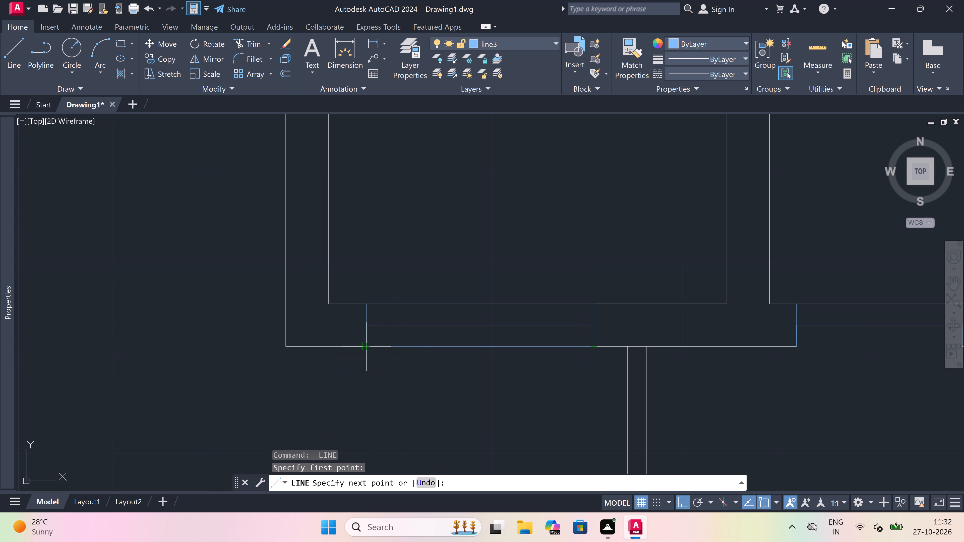
{"action": "left_click", "coordinate": [368, 346]}
{"action": "key", "text": "Escape"}
Draw a 3' window in the west wall of the 17'7"x6'0" kitchen: two end lines across the wall joined by a centre line.
{"action": "scroll", "coordinate": [454, 363], "scroll_direction": "down", "scroll_amount": 3}
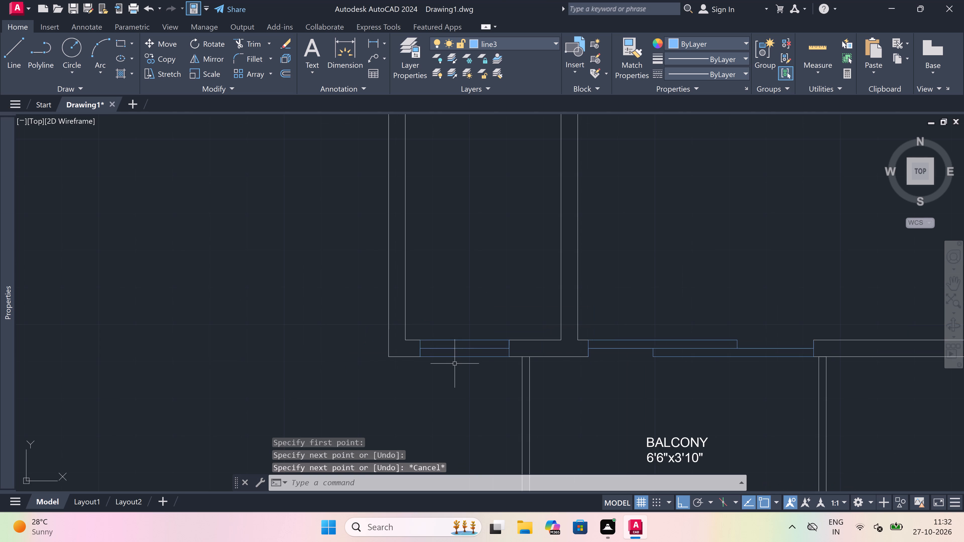
{"action": "scroll", "coordinate": [455, 364], "scroll_direction": "down", "scroll_amount": 3}
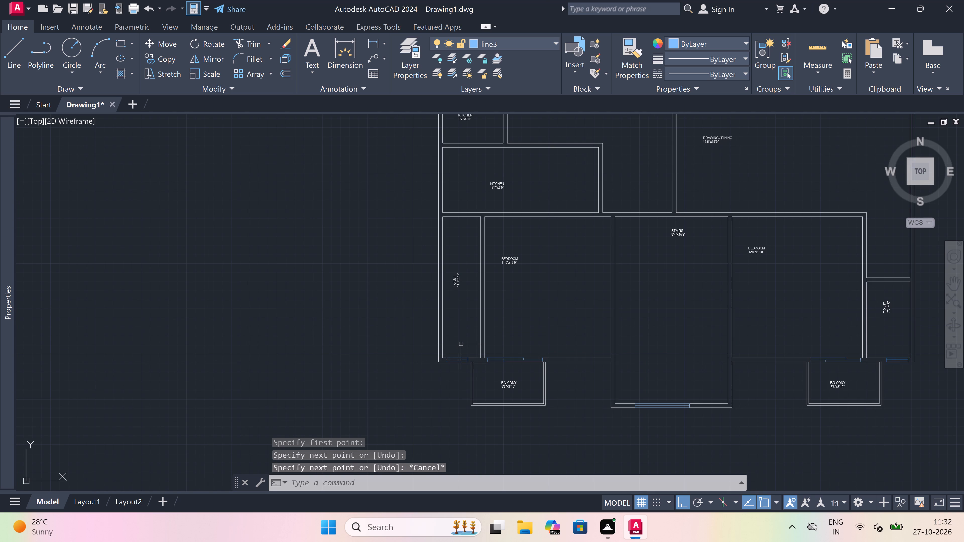
{"action": "scroll", "coordinate": [467, 344], "scroll_direction": "down", "scroll_amount": 2}
{"action": "scroll", "coordinate": [449, 300], "scroll_direction": "up", "scroll_amount": 1}
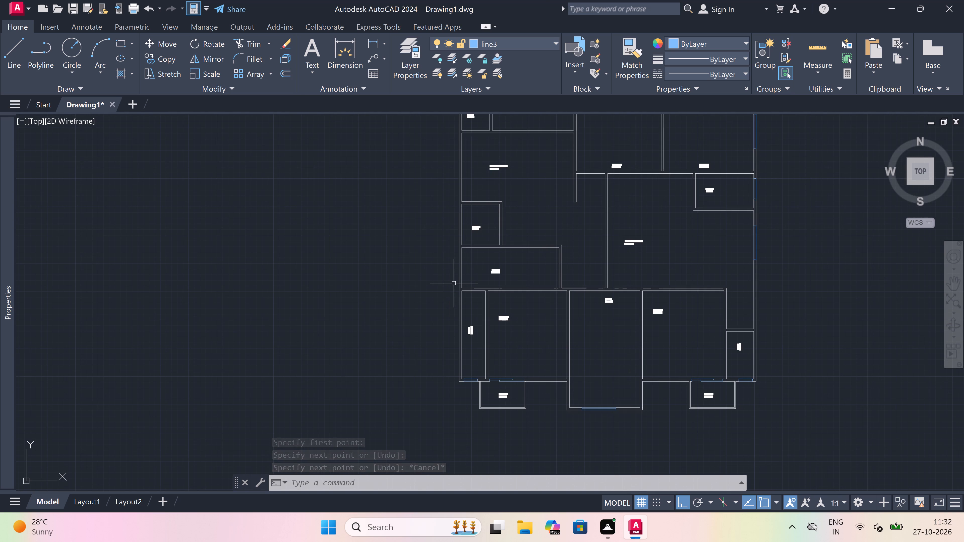
{"action": "scroll", "coordinate": [459, 242], "scroll_direction": "up", "scroll_amount": 2}
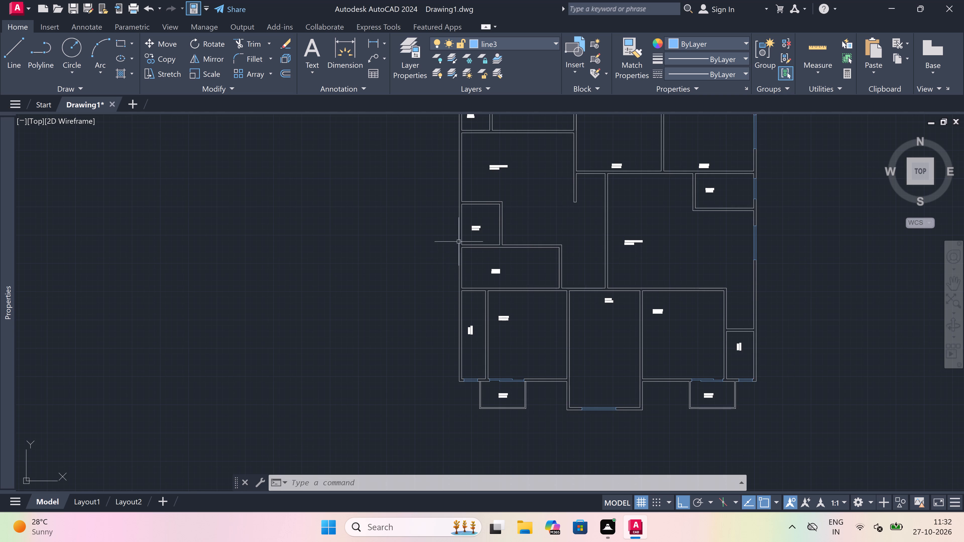
{"action": "key", "text": "space"}
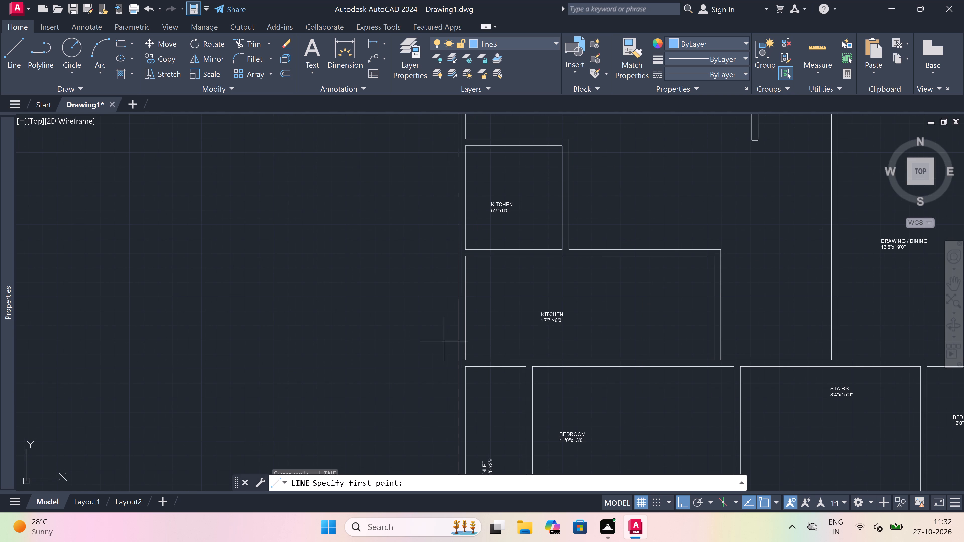
{"action": "scroll", "coordinate": [442, 336], "scroll_direction": "up", "scroll_amount": 1}
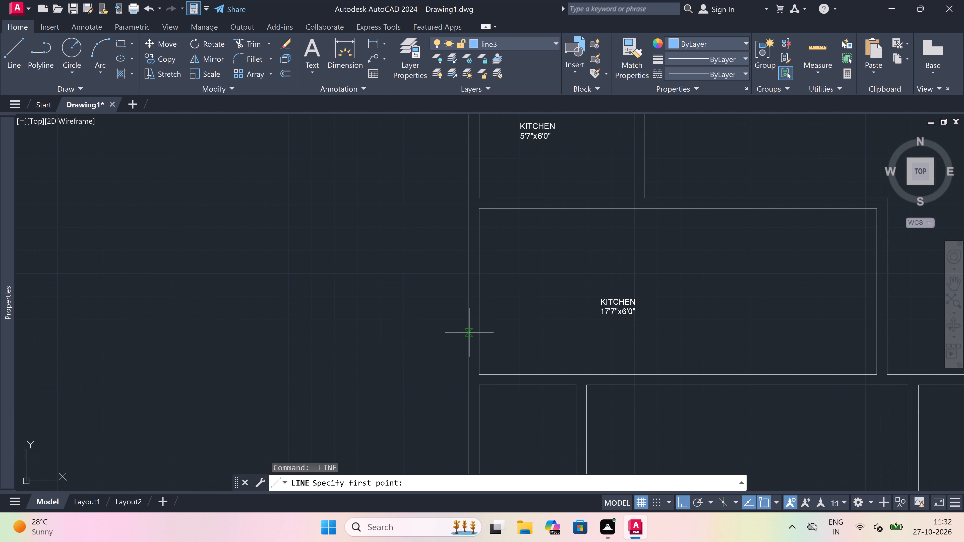
{"action": "left_click", "coordinate": [467, 333]}
{"action": "left_click", "coordinate": [477, 333]}
{"action": "scroll", "coordinate": [466, 331], "scroll_direction": "up", "scroll_amount": 1}
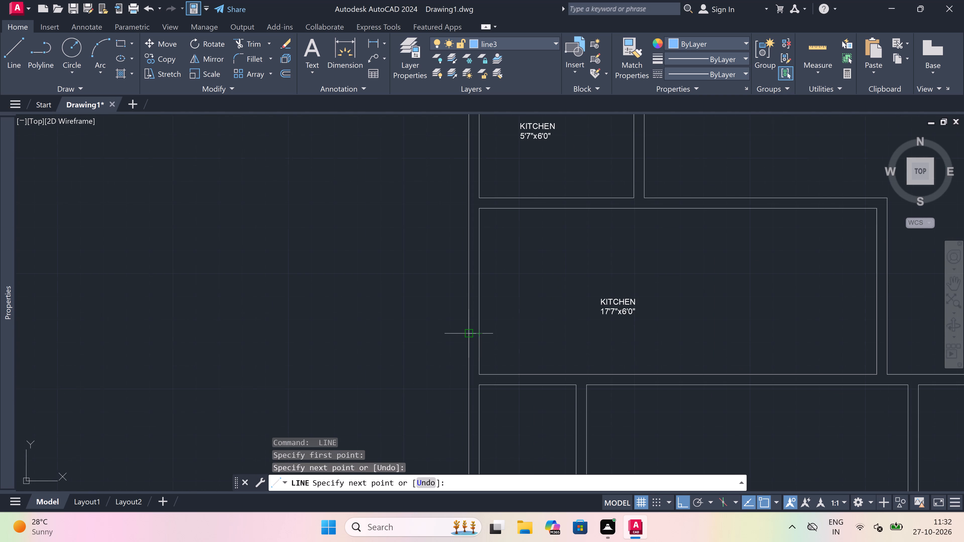
{"action": "scroll", "coordinate": [466, 331], "scroll_direction": "up", "scroll_amount": 1}
{"action": "left_click_drag", "start_coordinate": [485, 337], "coordinate": [482, 309]}
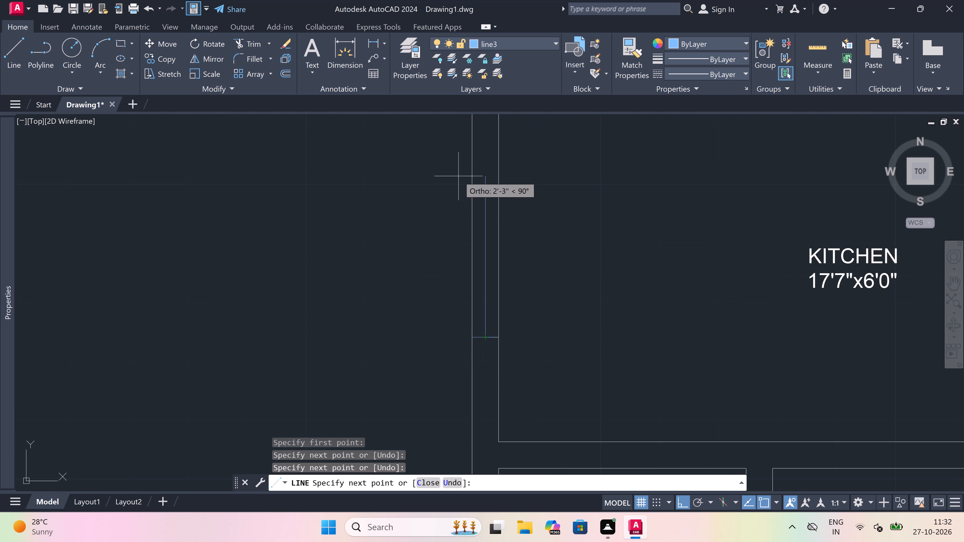
{"action": "type", "text": "3'"}
{"action": "key", "text": "space"}
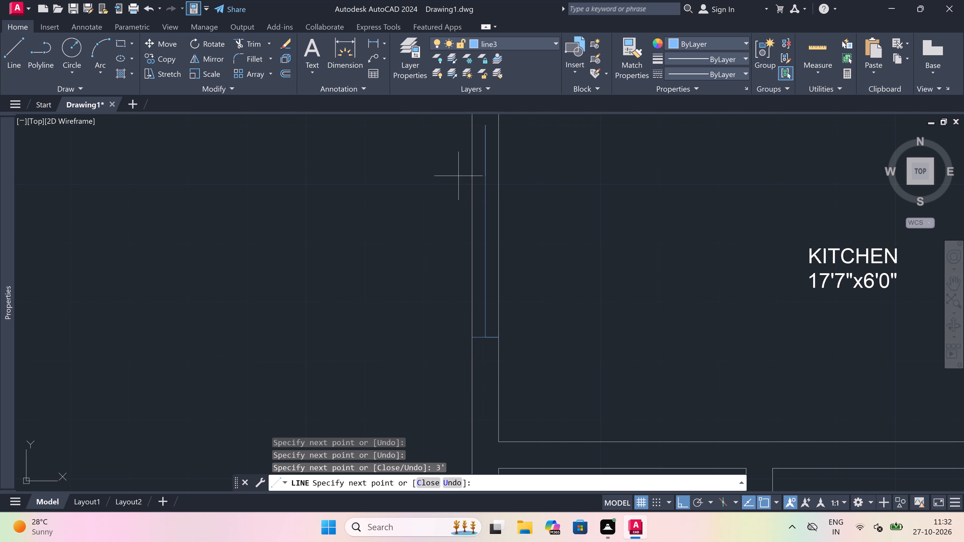
{"action": "scroll", "coordinate": [460, 171], "scroll_direction": "down", "scroll_amount": 4}
{"action": "scroll", "coordinate": [460, 166], "scroll_direction": "up", "scroll_amount": 3}
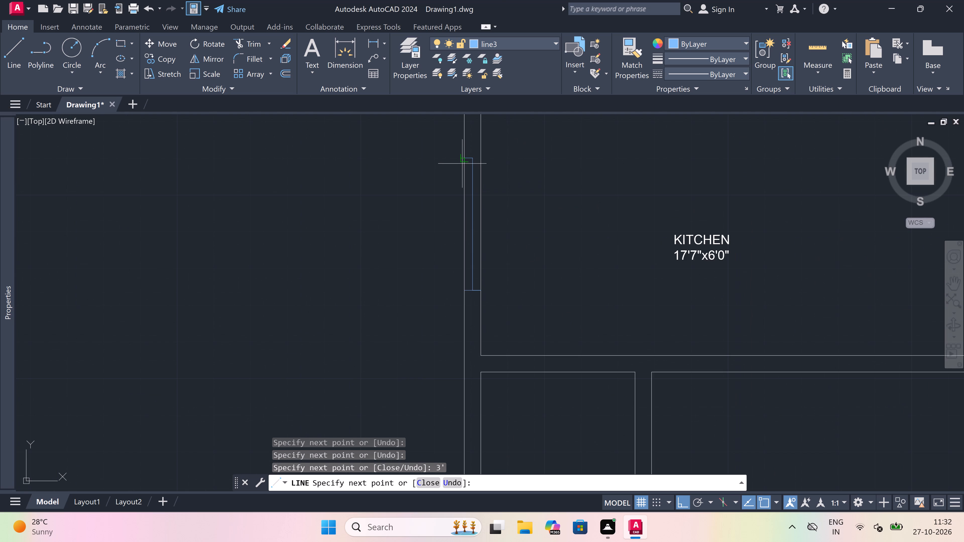
{"action": "left_click", "coordinate": [462, 161]}
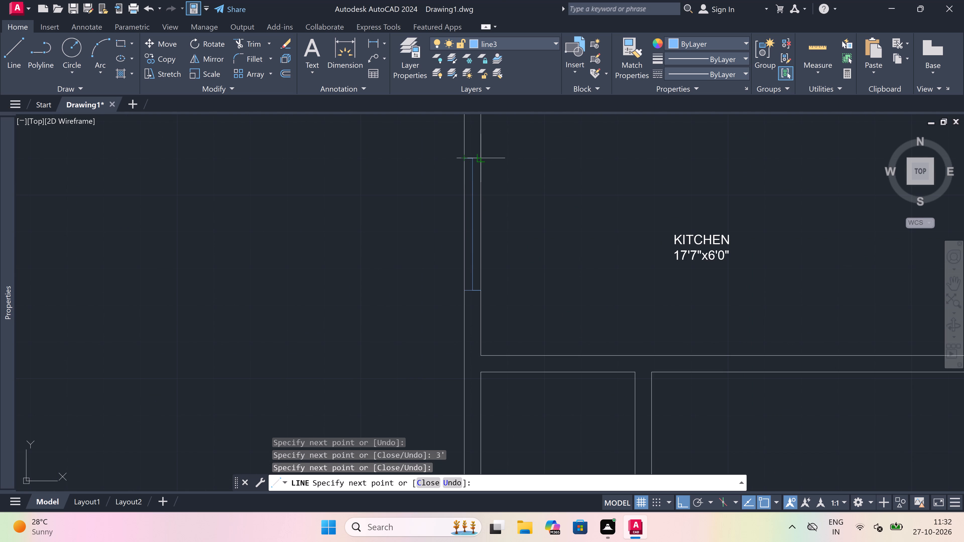
{"action": "left_click", "coordinate": [485, 158]}
{"action": "key", "text": "Escape"}
Trim the inner and outer wall-face lines between the end lines of the 17'7"x6'0" kitchen's window.
{"action": "type", "text": "tr"}
{"action": "key", "text": "space"}
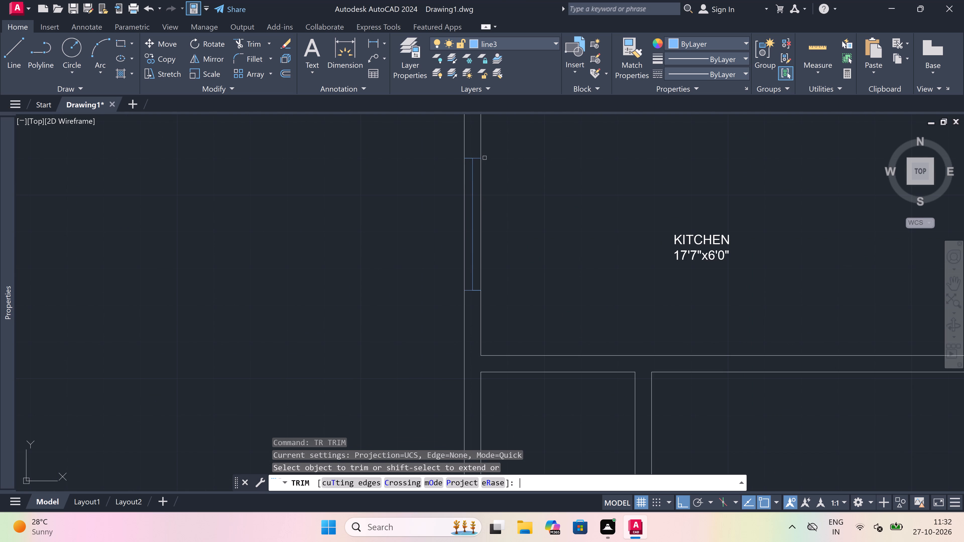
{"action": "left_click", "coordinate": [481, 184]}
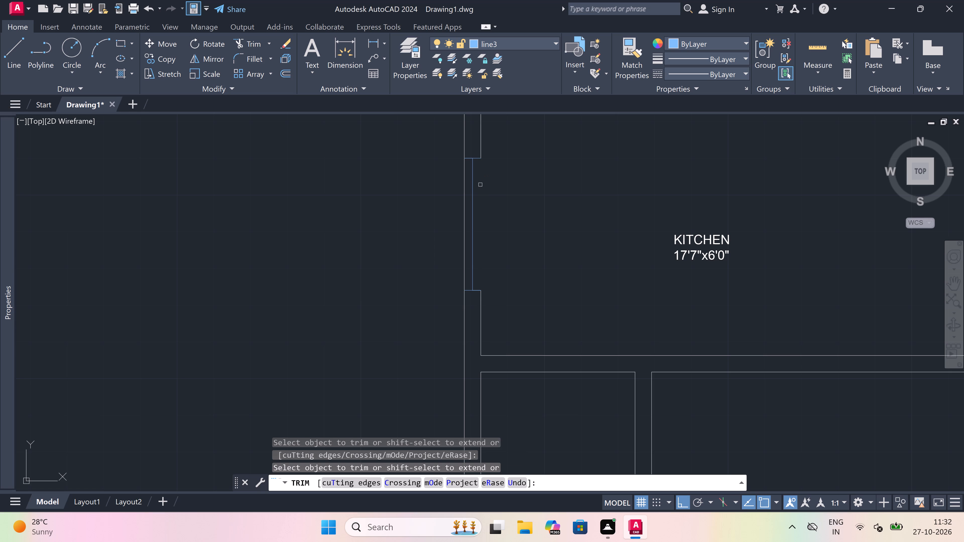
{"action": "left_click", "coordinate": [465, 189]}
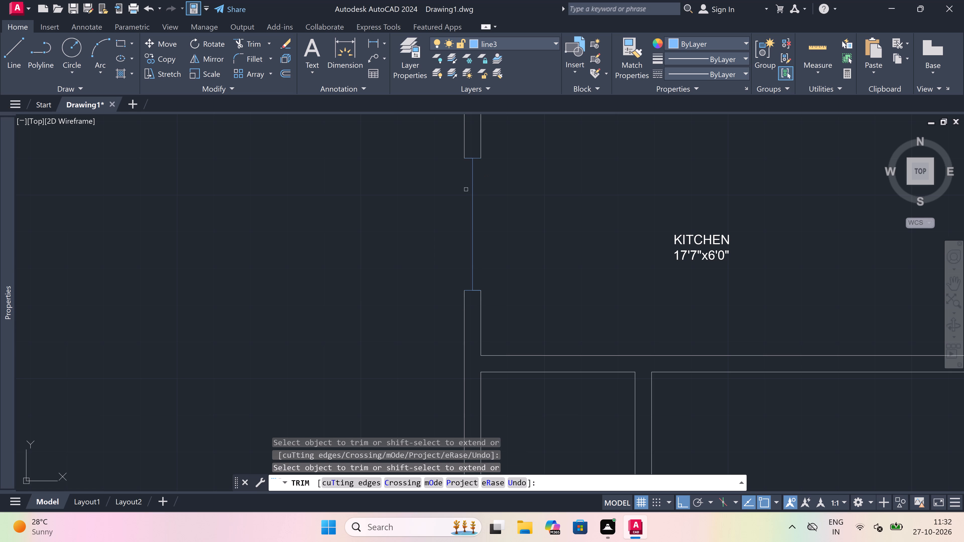
{"action": "key", "text": "Escape"}
Draw lines along the outer and inner wall faces across the 17'7"x6'0" kitchen's window opening, joining its end lines.
{"action": "key", "text": "l"}
{"action": "key", "text": "space"}
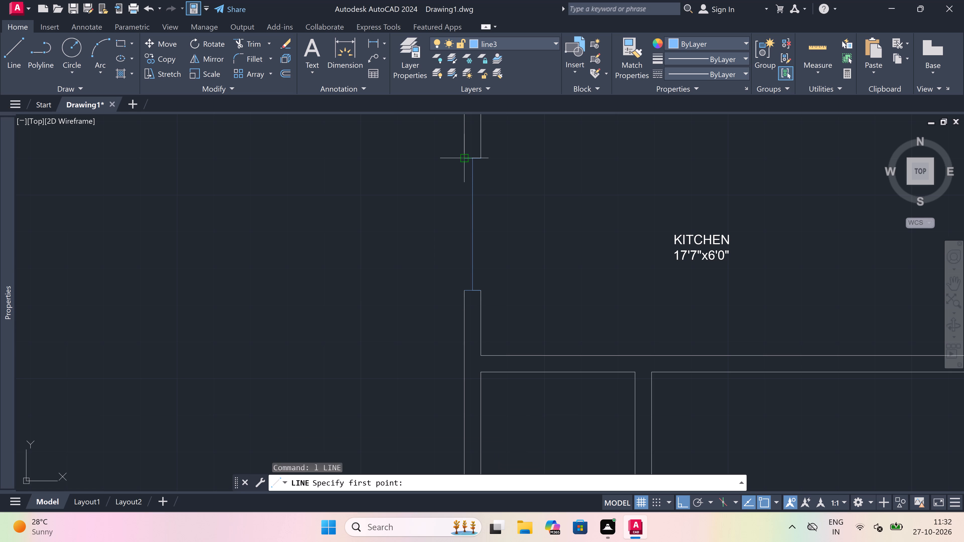
{"action": "left_click", "coordinate": [463, 158]}
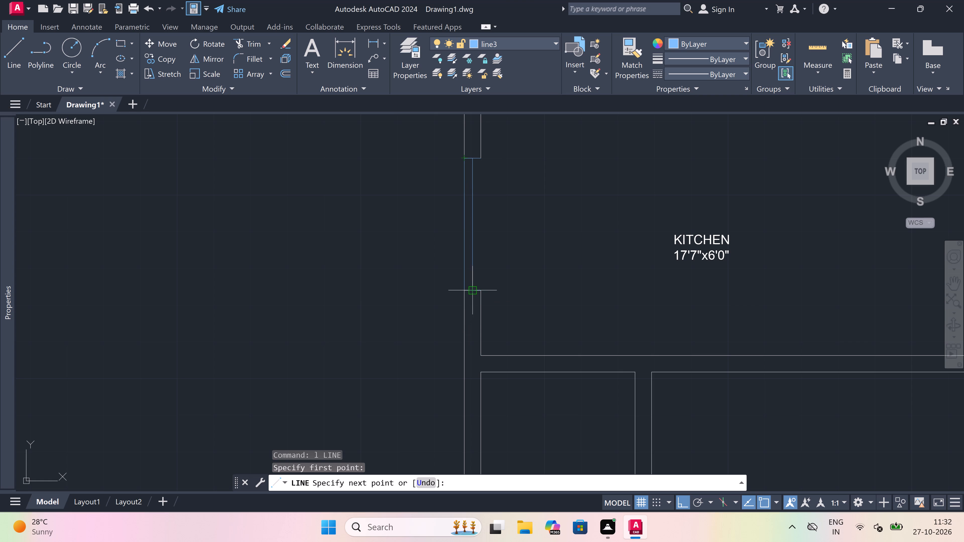
{"action": "left_click", "coordinate": [460, 290]}
{"action": "key", "text": "Escape"}
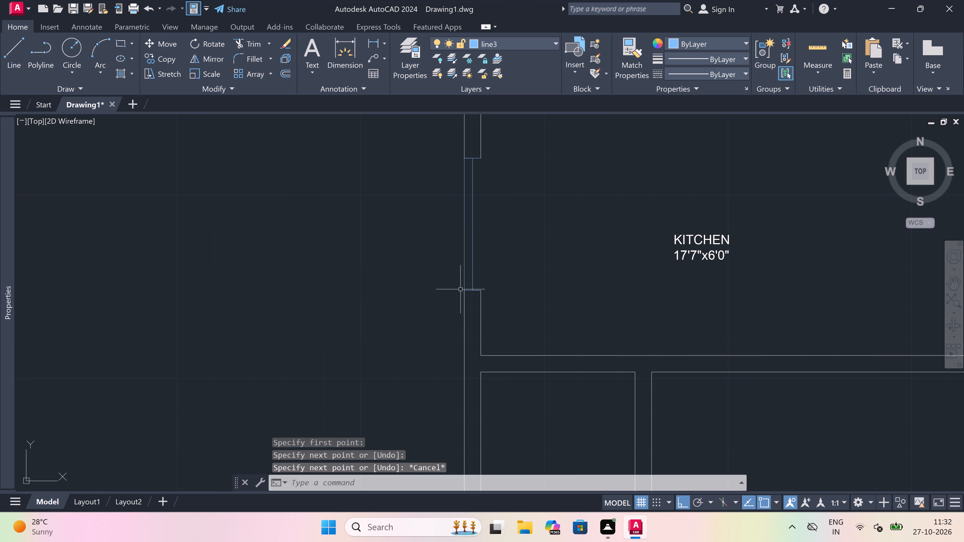
{"action": "key", "text": "space"}
{"action": "left_click_drag", "start_coordinate": [480, 293], "coordinate": [480, 283]}
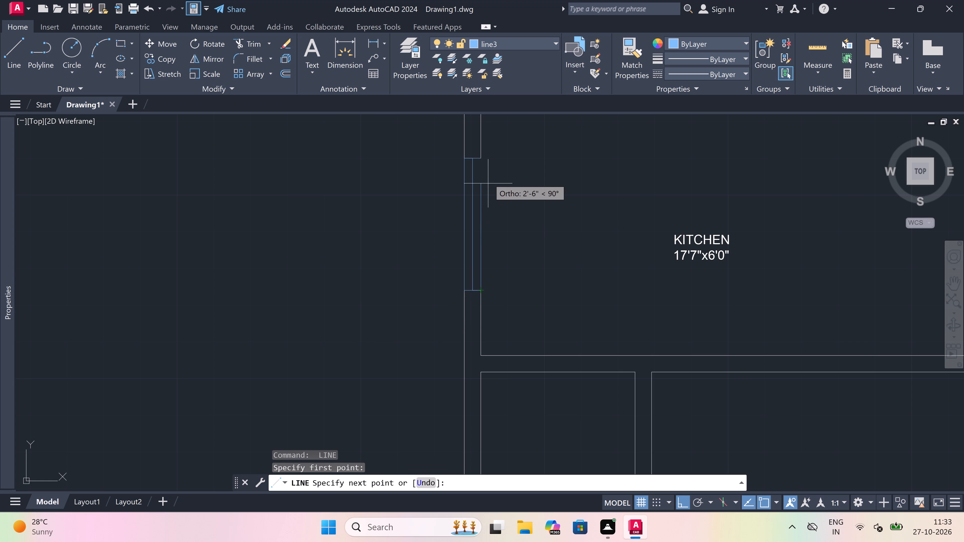
{"action": "left_click", "coordinate": [485, 159]}
{"action": "key", "text": "Escape"}
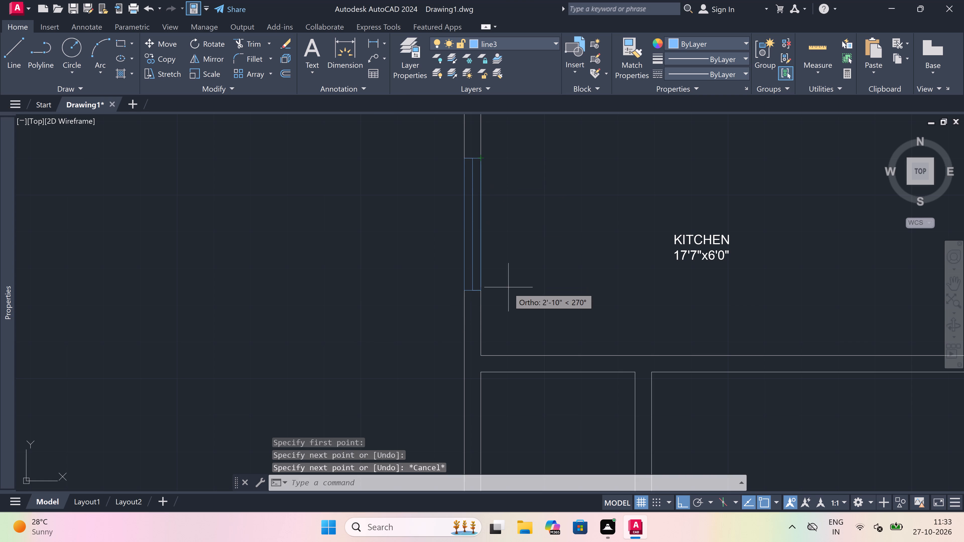
Draw a 3' window in the west wall of the 5'7"x6'0" kitchen: two end lines across the wall joined by a centre line.
{"action": "scroll", "coordinate": [495, 304], "scroll_direction": "down", "scroll_amount": 5}
{"action": "scroll", "coordinate": [481, 255], "scroll_direction": "up", "scroll_amount": 3}
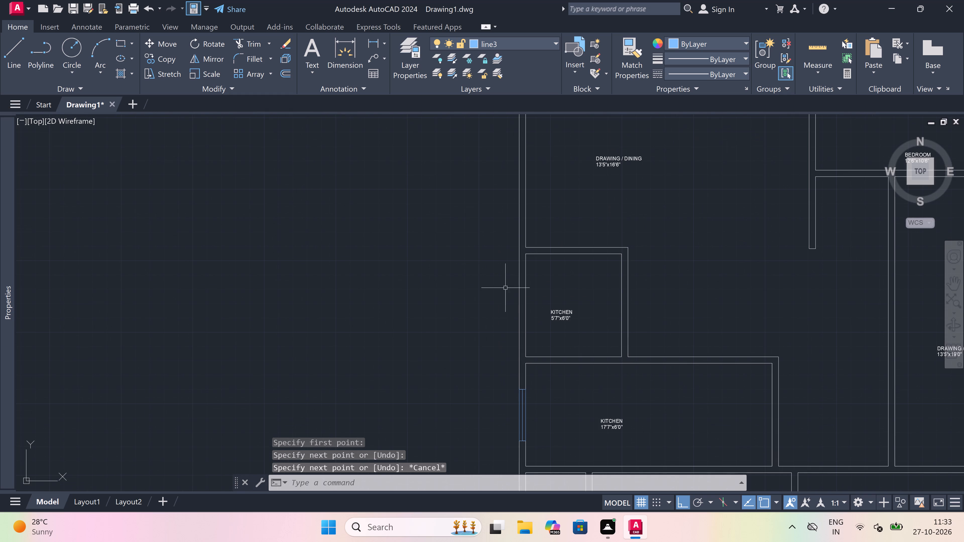
{"action": "scroll", "coordinate": [535, 340], "scroll_direction": "up", "scroll_amount": 2}
{"action": "key", "text": "space"}
{"action": "scroll", "coordinate": [497, 280], "scroll_direction": "down", "scroll_amount": 2}
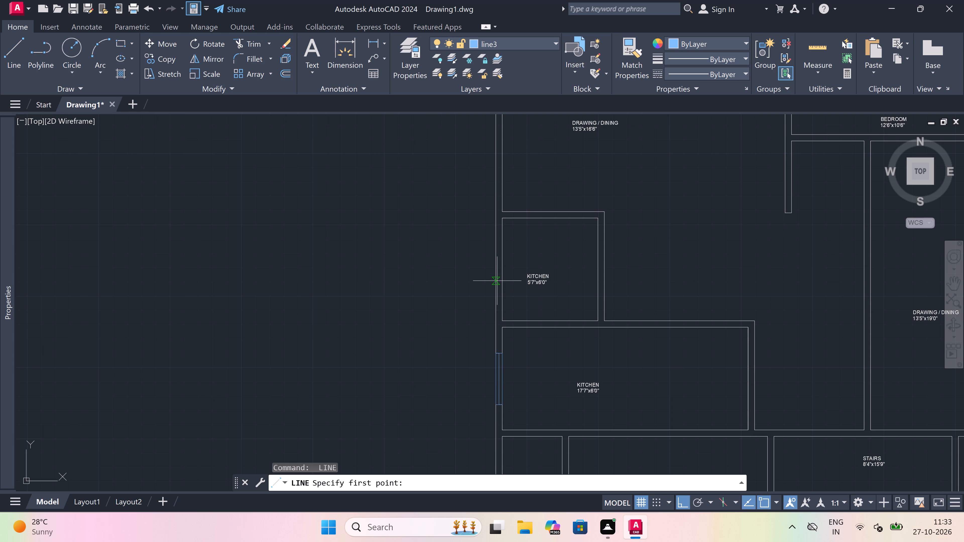
{"action": "scroll", "coordinate": [493, 248], "scroll_direction": "up", "scroll_amount": 1}
{"action": "left_click", "coordinate": [498, 240]}
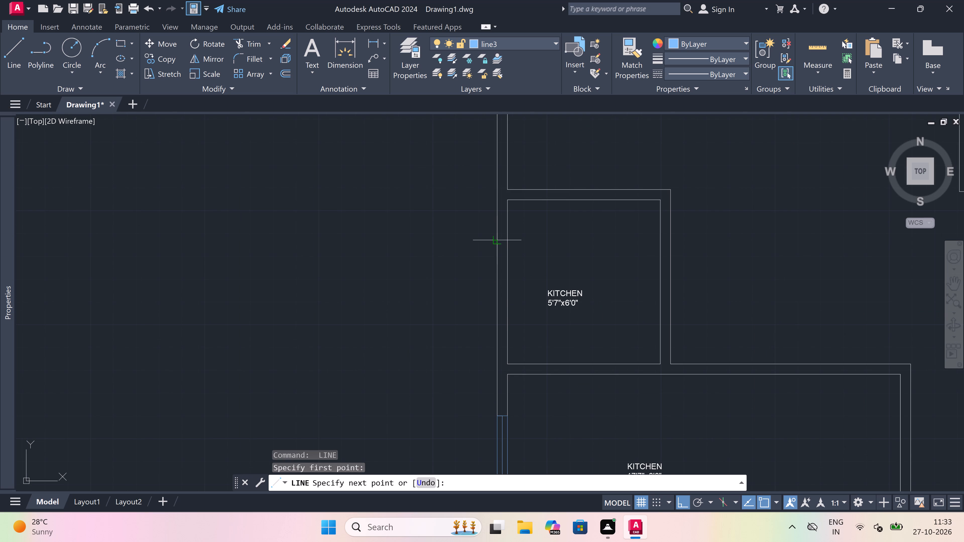
{"action": "left_click", "coordinate": [505, 240]}
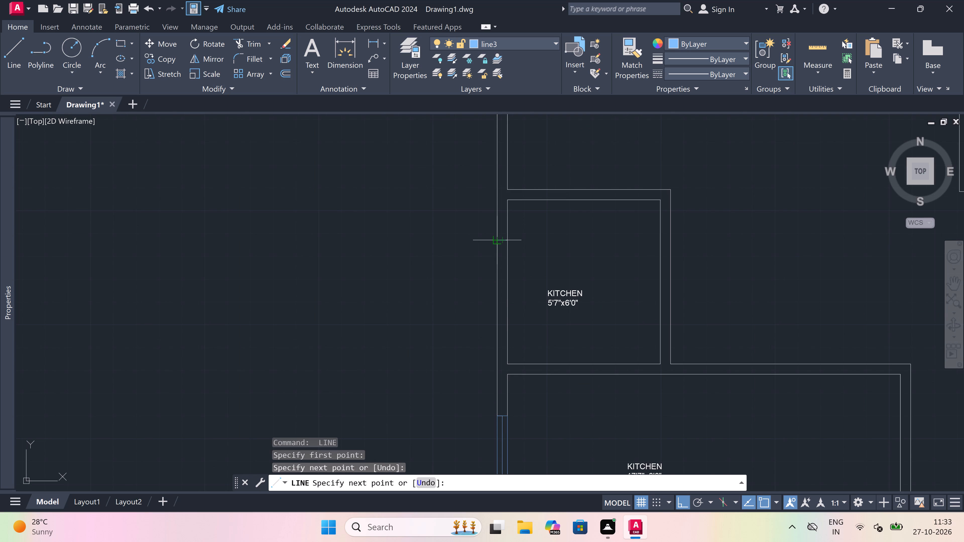
{"action": "left_click", "coordinate": [501, 243]}
{"action": "scroll", "coordinate": [501, 273], "scroll_direction": "up", "scroll_amount": 1}
{"action": "type", "text": "3'"}
{"action": "key", "text": "space"}
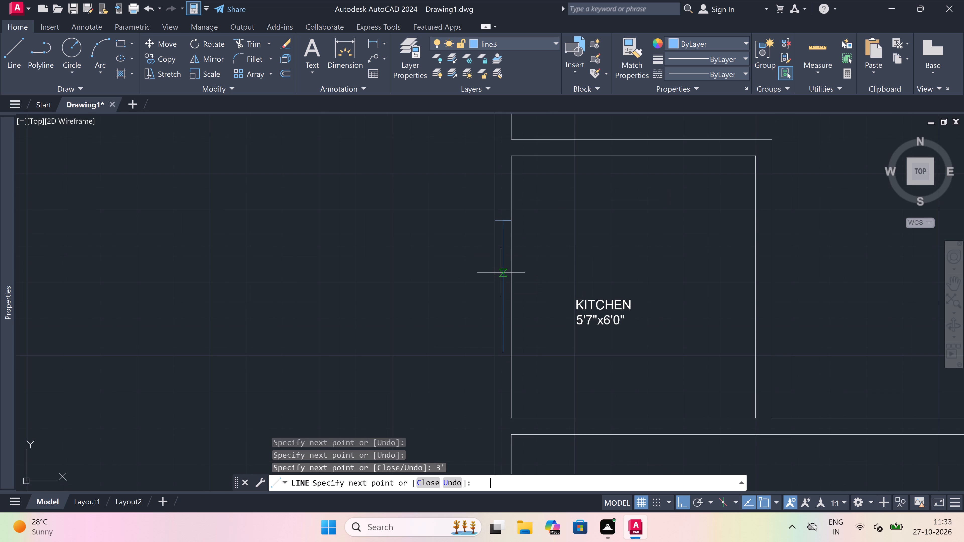
{"action": "left_click", "coordinate": [491, 354]}
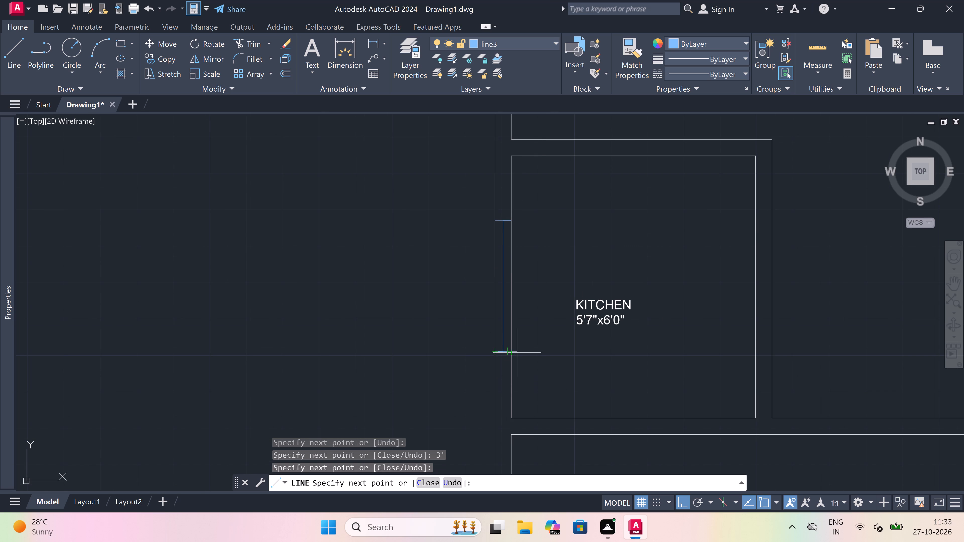
{"action": "left_click", "coordinate": [515, 353]}
{"action": "key", "text": "Escape"}
Trim the inner and outer wall-face lines between the end lines of the 5'7"x6'0" kitchen's window.
{"action": "type", "text": "tr"}
{"action": "key", "text": "space"}
{"action": "left_click", "coordinate": [511, 334]}
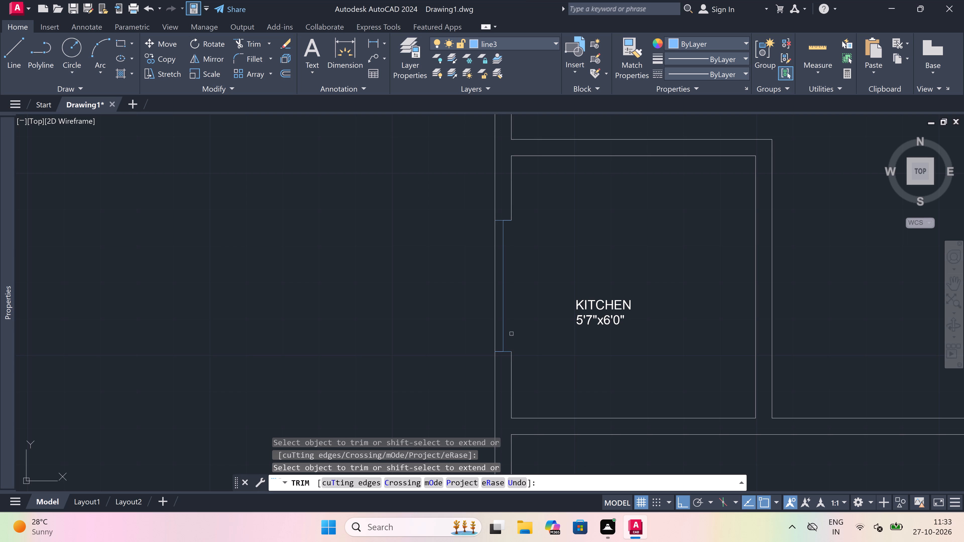
{"action": "left_click", "coordinate": [495, 315]}
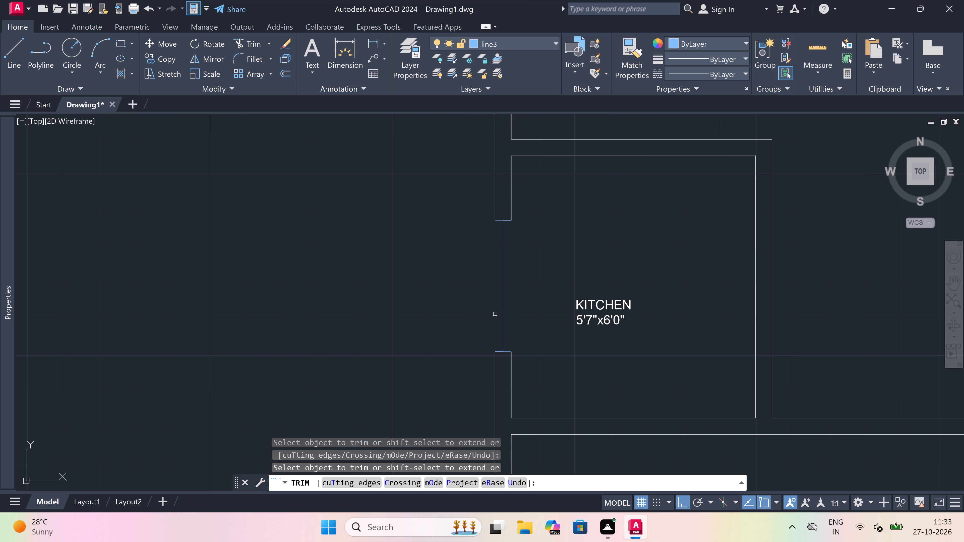
{"action": "key", "text": "Escape"}
Draw lines along the outer and inner wall faces across the 5'7"x6'0" kitchen's window opening, joining its end lines.
{"action": "key", "text": "l"}
{"action": "key", "text": "space"}
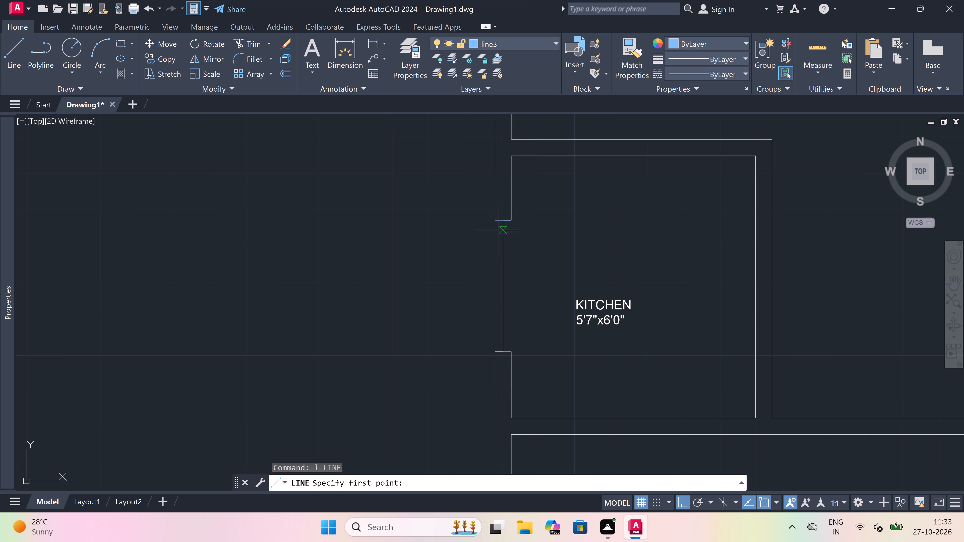
{"action": "left_click", "coordinate": [498, 218]}
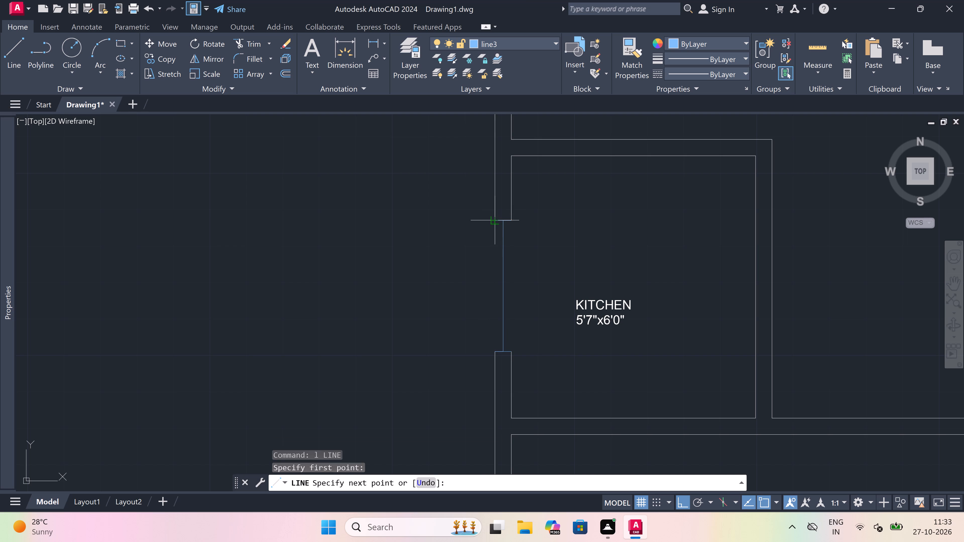
{"action": "left_click", "coordinate": [494, 355]}
{"action": "key", "text": "Escape"}
{"action": "key", "text": "space"}
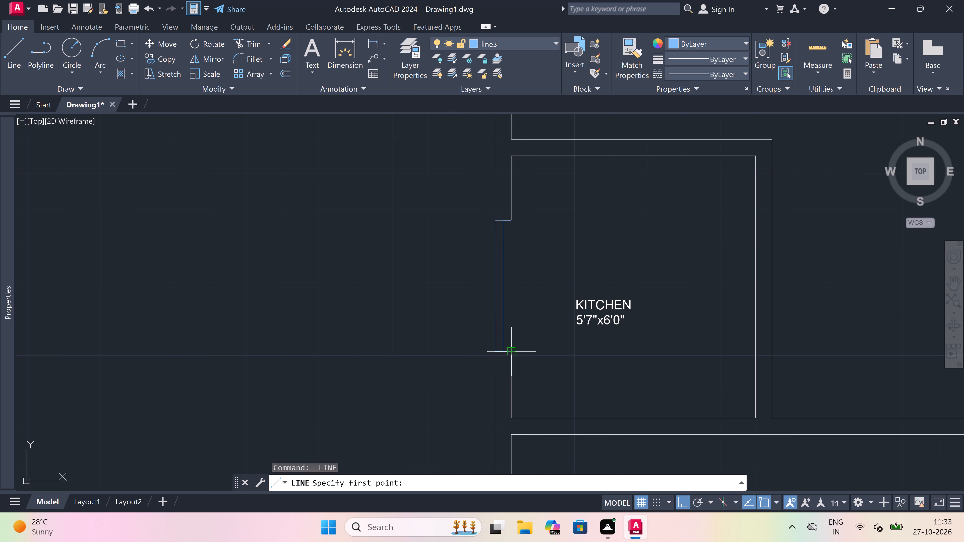
{"action": "left_click_drag", "start_coordinate": [514, 351], "coordinate": [515, 327]}
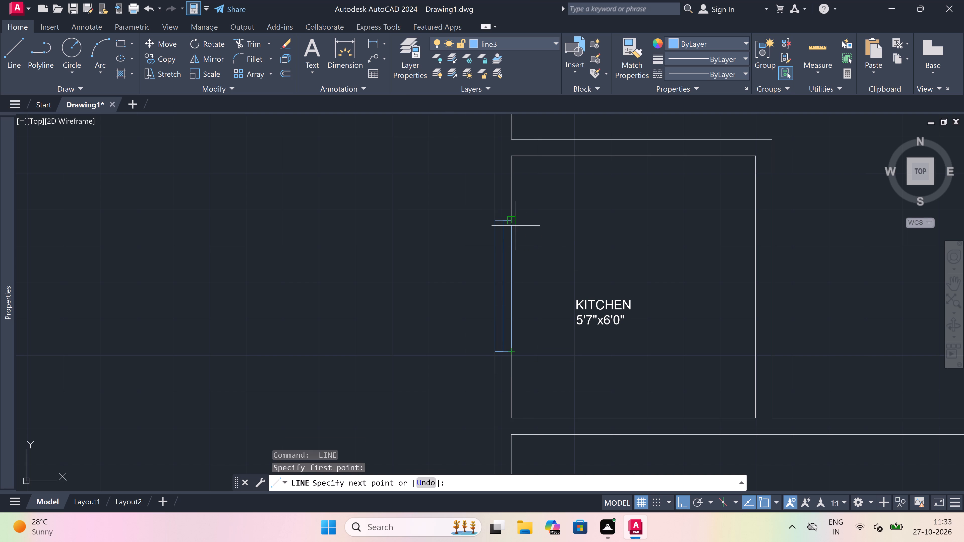
{"action": "left_click", "coordinate": [516, 226]}
{"action": "key", "text": "Escape"}
Draw a 5' window in the west wall of the 13'5"x16'6" drawing/dining room: two end lines across the wall joined by a centre line.
{"action": "scroll", "coordinate": [495, 269], "scroll_direction": "down", "scroll_amount": 3}
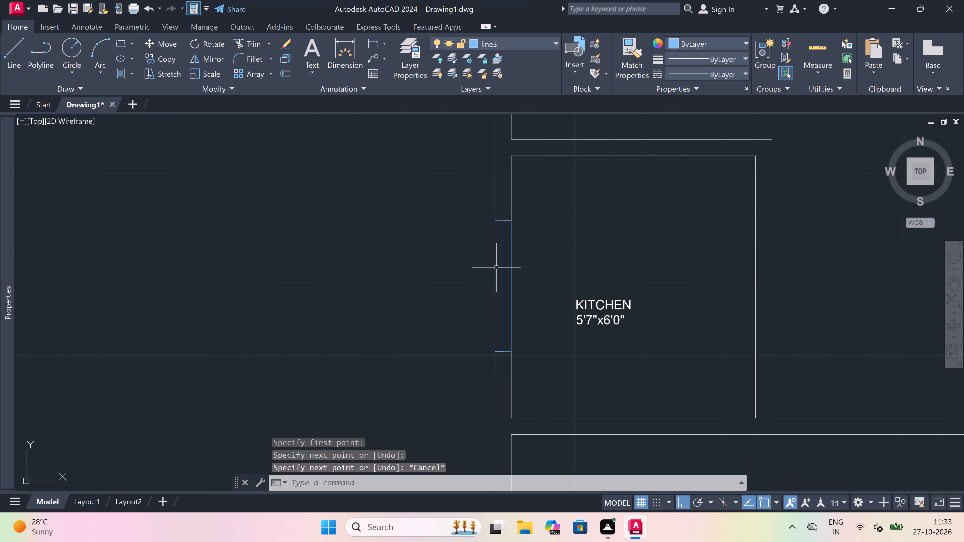
{"action": "scroll", "coordinate": [495, 269], "scroll_direction": "down", "scroll_amount": 3}
{"action": "scroll", "coordinate": [495, 254], "scroll_direction": "up", "scroll_amount": 4}
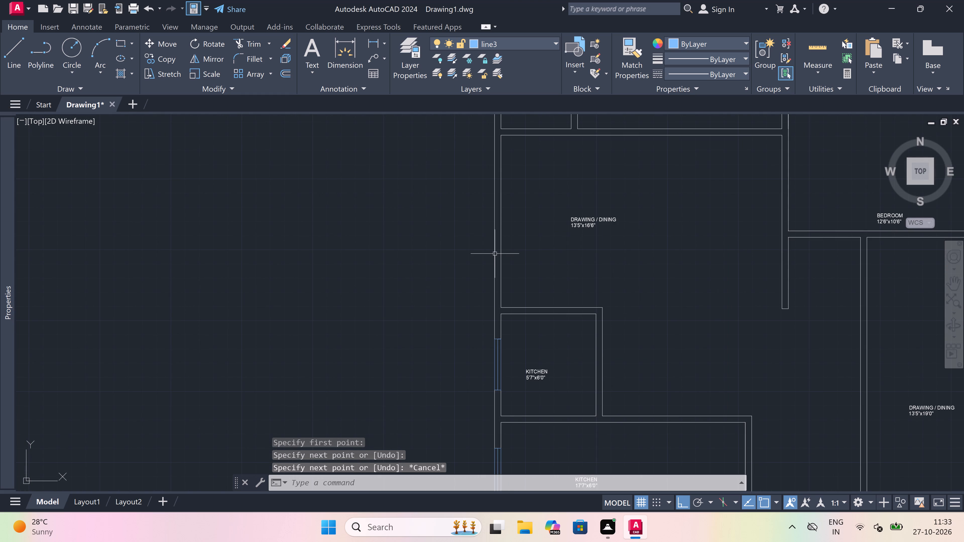
{"action": "key", "text": "space"}
{"action": "left_click", "coordinate": [495, 257]}
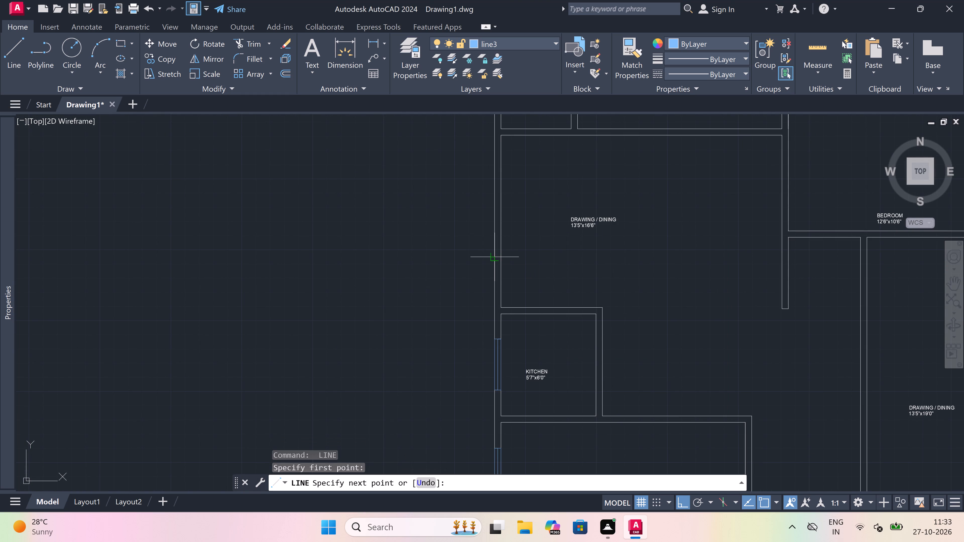
{"action": "left_click", "coordinate": [499, 257]}
{"action": "scroll", "coordinate": [500, 258], "scroll_direction": "up", "scroll_amount": 3}
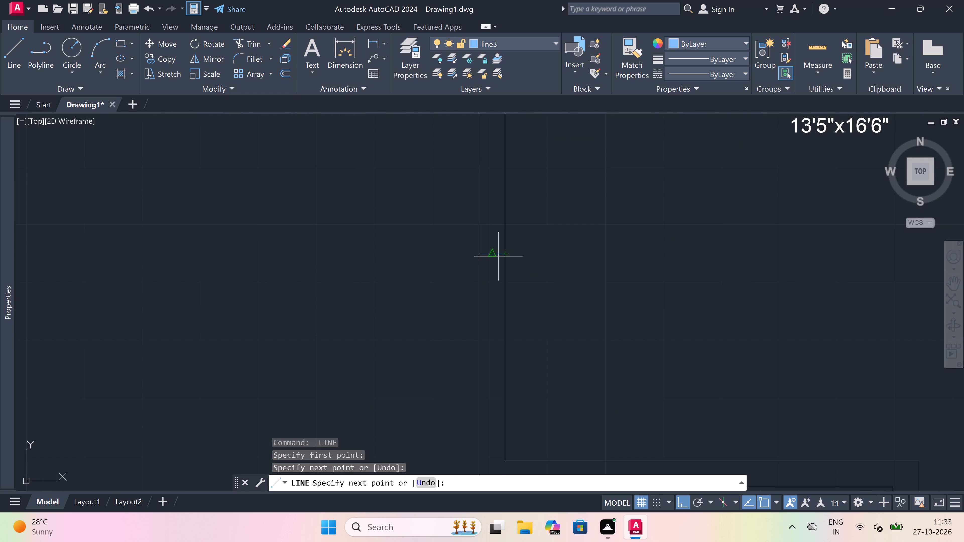
{"action": "left_click", "coordinate": [495, 254]}
{"action": "scroll", "coordinate": [495, 253], "scroll_direction": "down", "scroll_amount": 4}
{"action": "scroll", "coordinate": [484, 201], "scroll_direction": "up", "scroll_amount": 5}
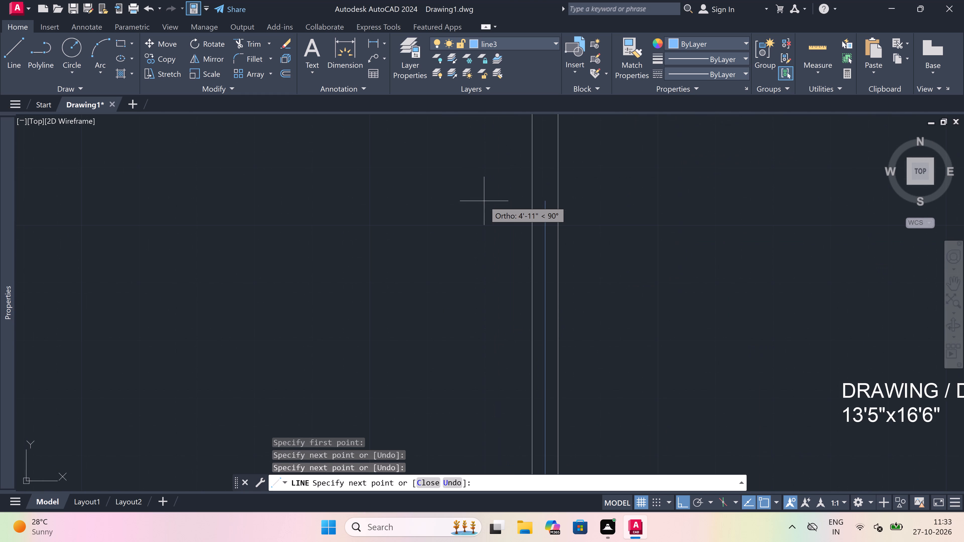
{"action": "type", "text": "5'"}
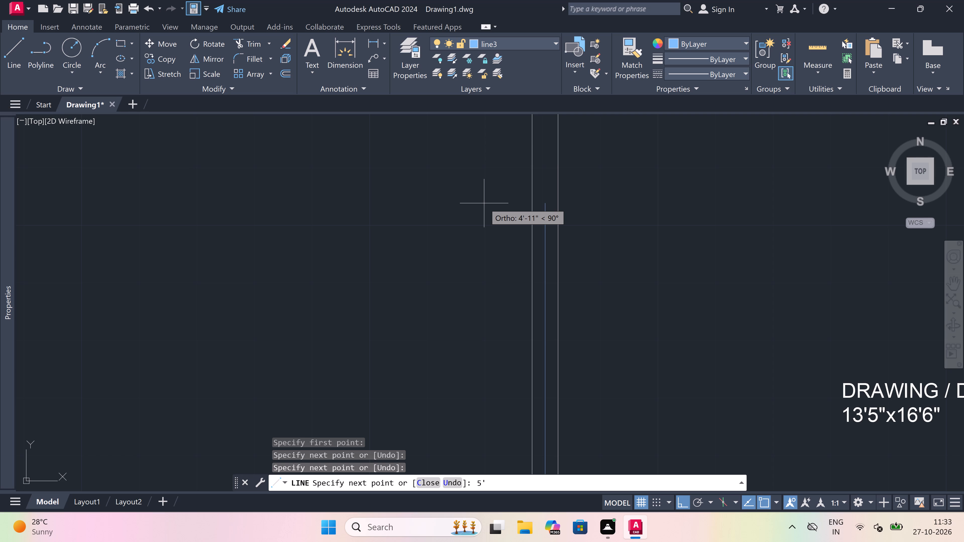
{"action": "key", "text": "space"}
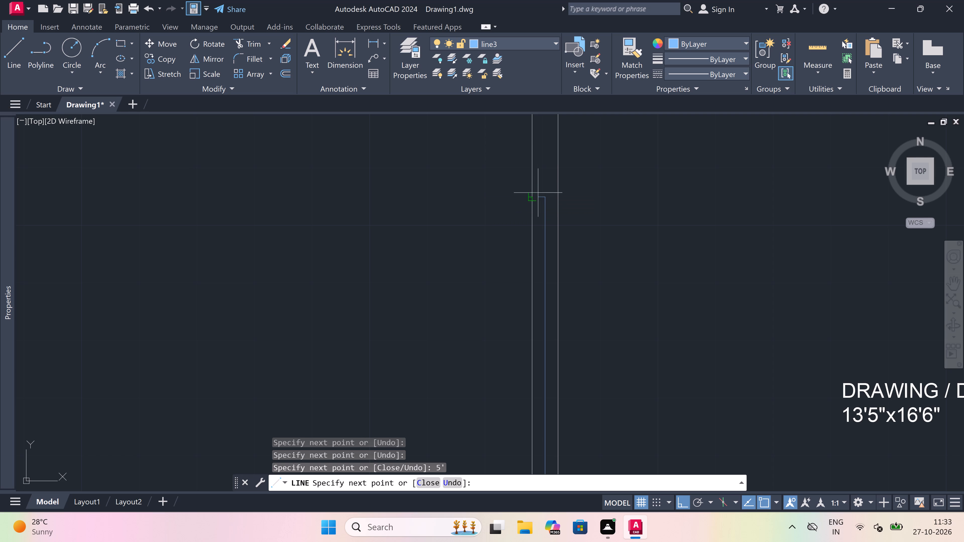
{"action": "left_click", "coordinate": [535, 196]}
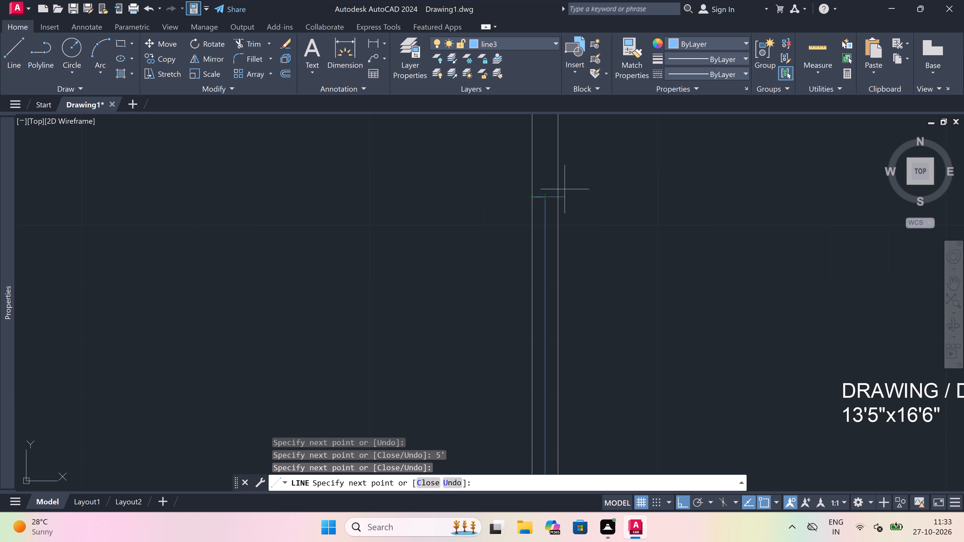
{"action": "left_click", "coordinate": [562, 194]}
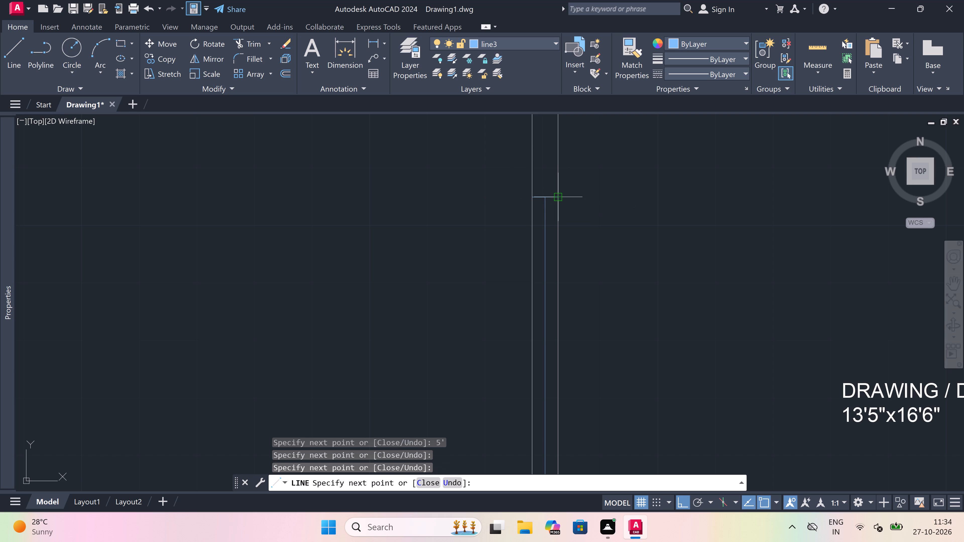
{"action": "key", "text": "Escape"}
Trim the outer and inner wall-face lines between the end lines of the 13'5"x16'6" drawing/dining room's window.
{"action": "scroll", "coordinate": [562, 194], "scroll_direction": "down", "scroll_amount": 3}
{"action": "scroll", "coordinate": [561, 202], "scroll_direction": "up", "scroll_amount": 2}
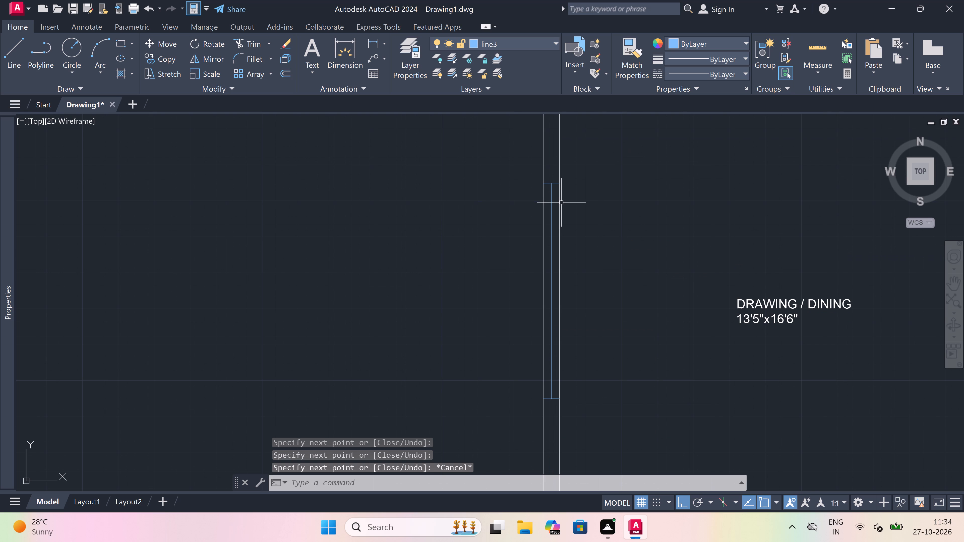
{"action": "key", "text": "t"}
{"action": "key", "text": "r"}
{"action": "key", "text": "space"}
{"action": "left_click", "coordinate": [548, 249]}
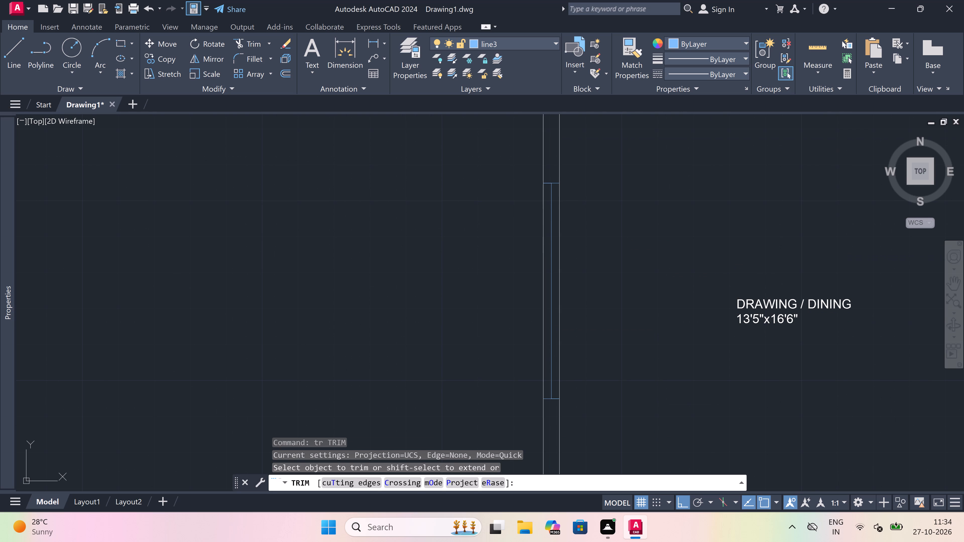
{"action": "left_click_drag", "start_coordinate": [499, 270], "coordinate": [507, 265]}
{"action": "left_click", "coordinate": [559, 249]}
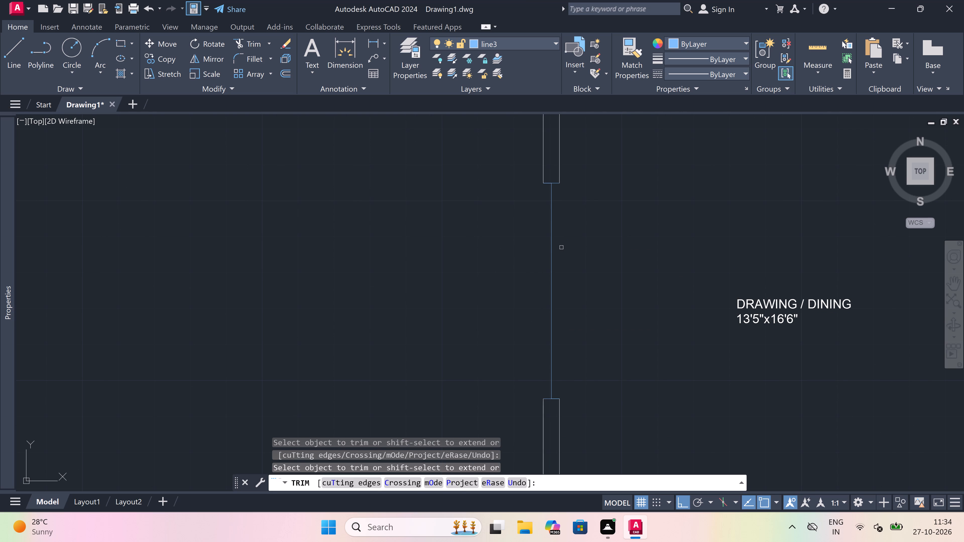
{"action": "key", "text": "Escape"}
Draw lines along the inner and outer wall faces across the 13'5"x16'6" drawing/dining room's window opening, joining its end lines.
{"action": "key", "text": "l"}
{"action": "key", "text": "space"}
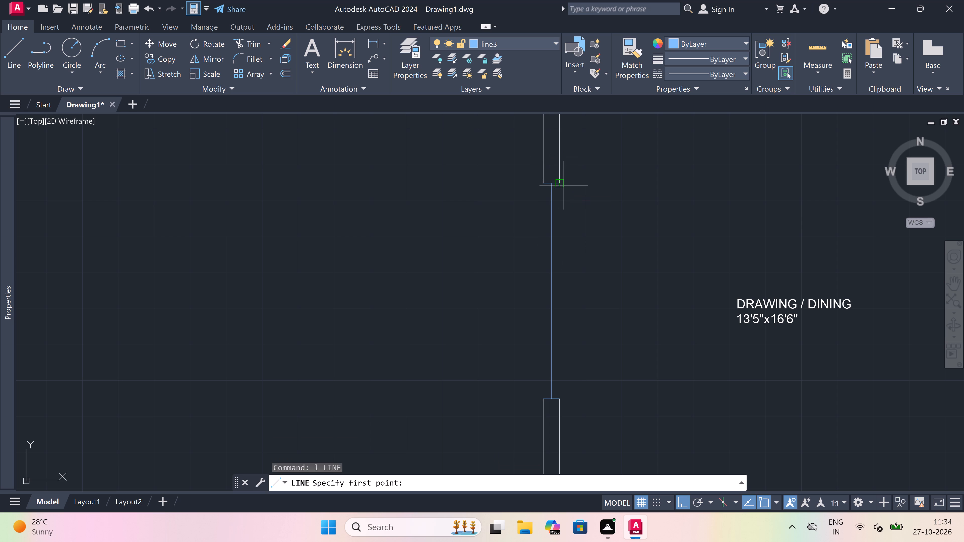
{"action": "left_click_drag", "start_coordinate": [563, 184], "coordinate": [563, 188]}
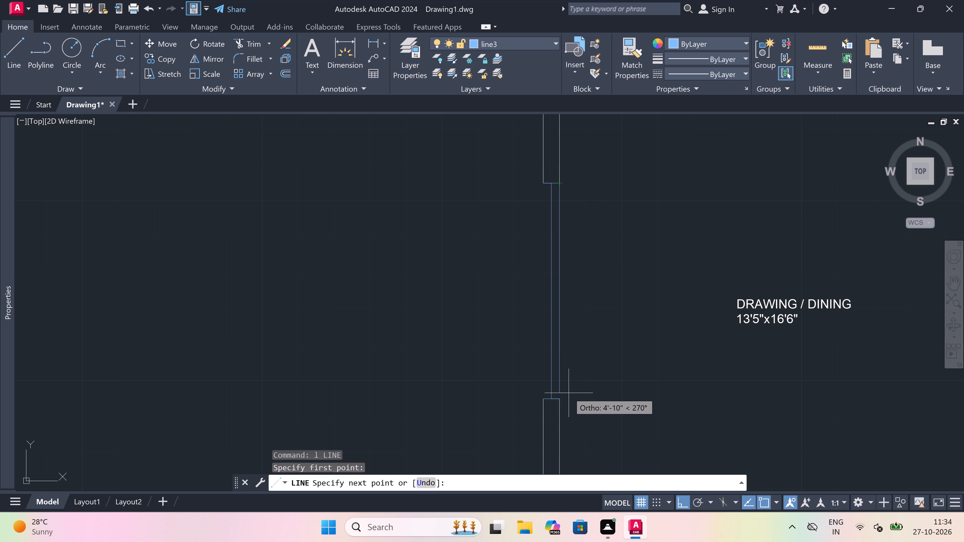
{"action": "left_click", "coordinate": [560, 403]}
{"action": "key", "text": "Escape"}
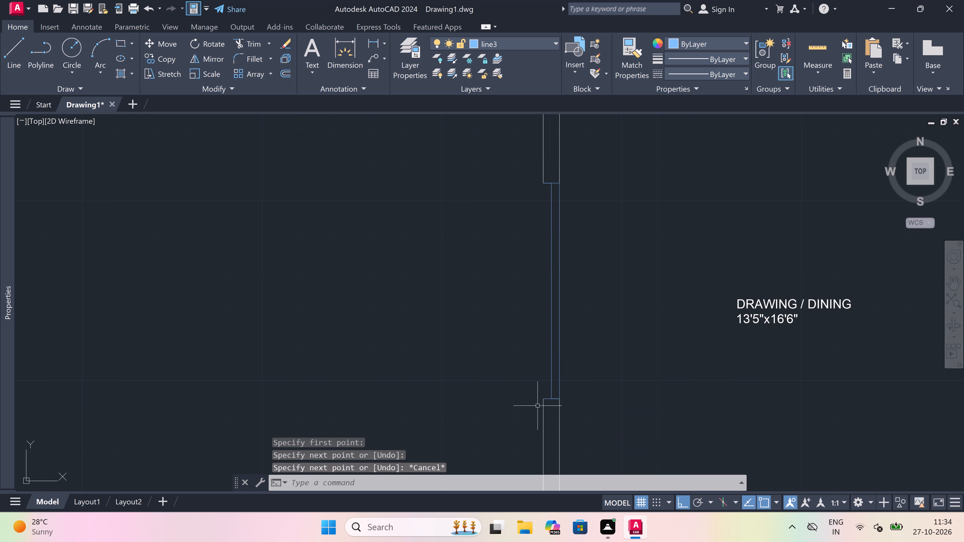
{"action": "key", "text": "space"}
{"action": "left_click_drag", "start_coordinate": [540, 399], "coordinate": [542, 390]}
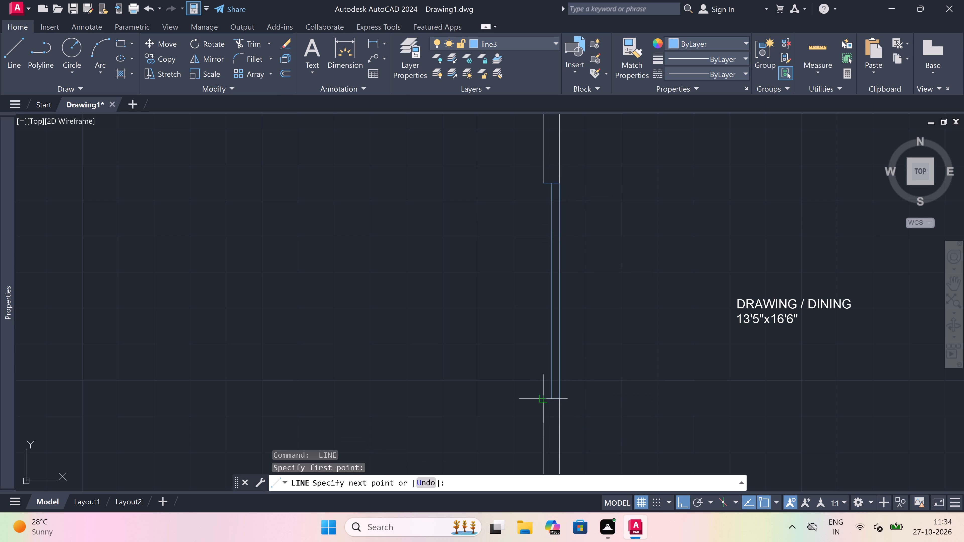
{"action": "left_click", "coordinate": [542, 184]}
{"action": "key", "text": "Escape"}
Draw a 2' window in the west wall of the 6'7"x4'6" toilet: two end lines across the wall joined by a centre line.
{"action": "scroll", "coordinate": [482, 222], "scroll_direction": "down", "scroll_amount": 5}
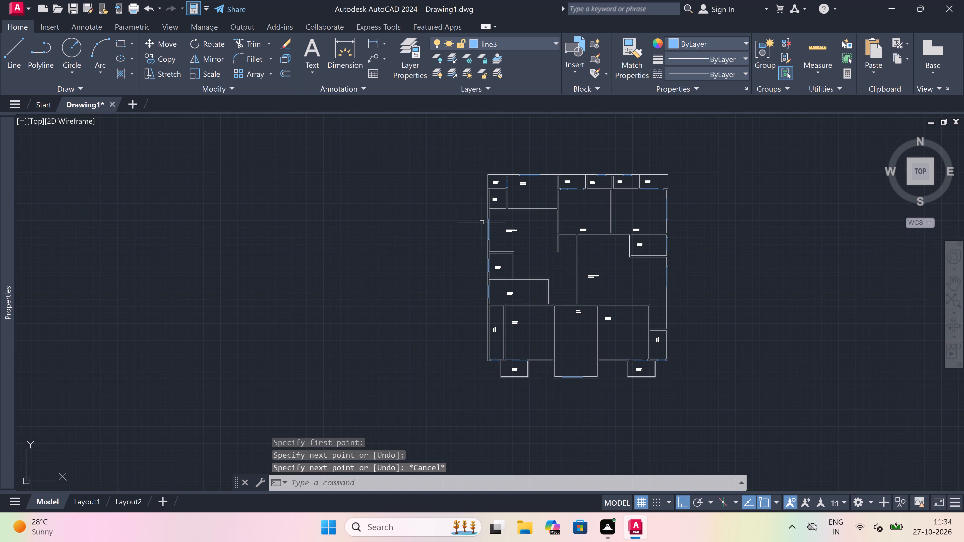
{"action": "scroll", "coordinate": [487, 185], "scroll_direction": "up", "scroll_amount": 4}
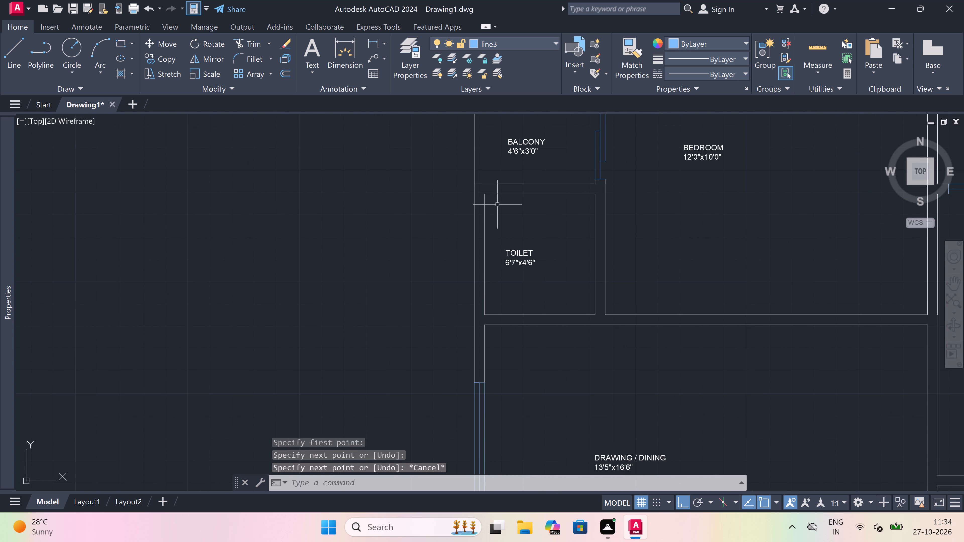
{"action": "key", "text": "space"}
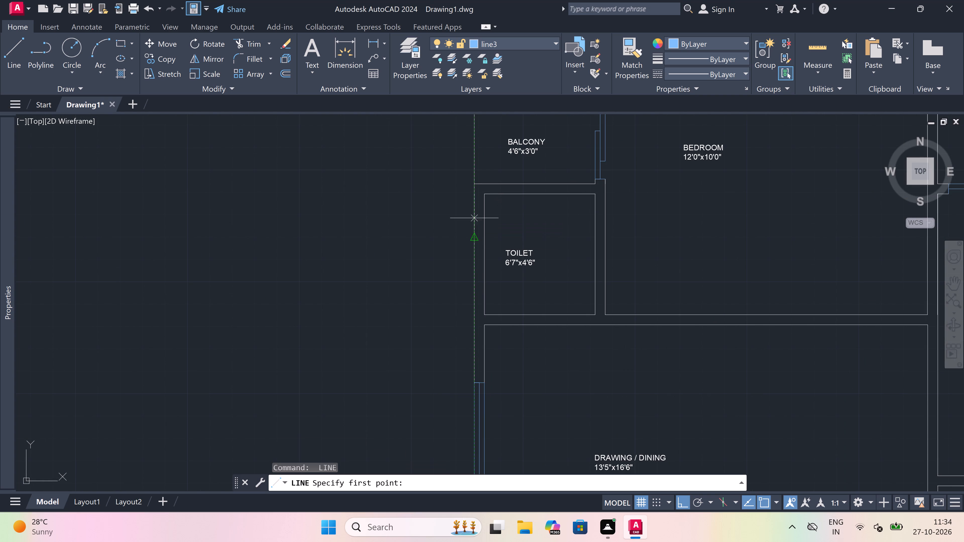
{"action": "left_click", "coordinate": [475, 211]}
{"action": "left_click", "coordinate": [484, 212]}
{"action": "scroll", "coordinate": [479, 211], "scroll_direction": "up", "scroll_amount": 2}
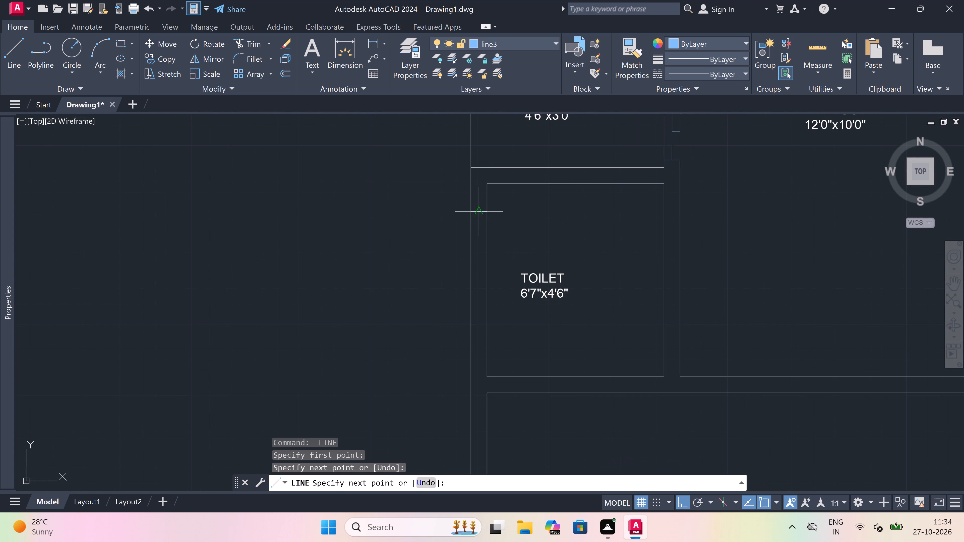
{"action": "left_click", "coordinate": [478, 210]}
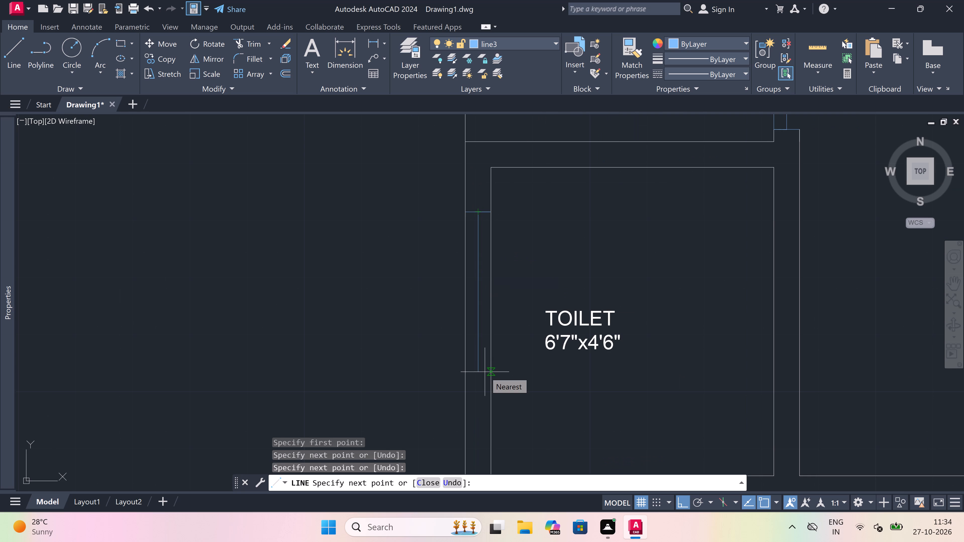
{"action": "type", "text": "2'"}
{"action": "key", "text": "space"}
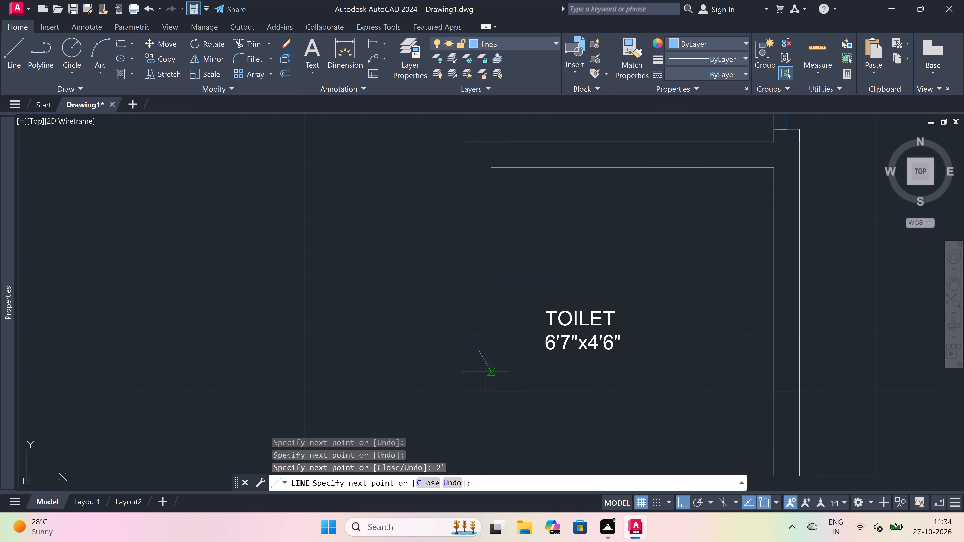
{"action": "left_click", "coordinate": [465, 346]}
{"action": "left_click", "coordinate": [491, 350]}
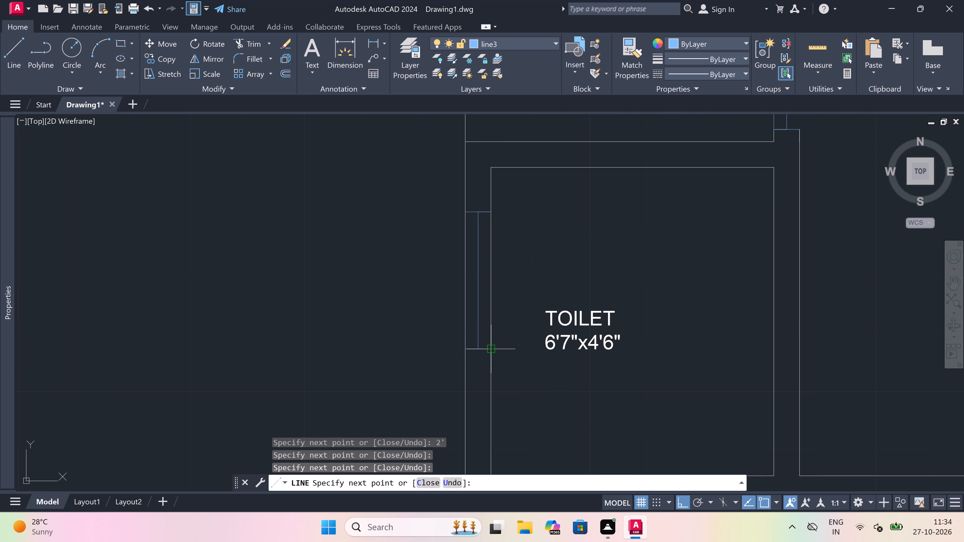
{"action": "key", "text": "Escape"}
Trim the inner and outer wall-face lines between the end lines of the 6'7"x4'6" toilet's window.
{"action": "key", "text": "t"}
{"action": "key", "text": "r"}
{"action": "key", "text": "space"}
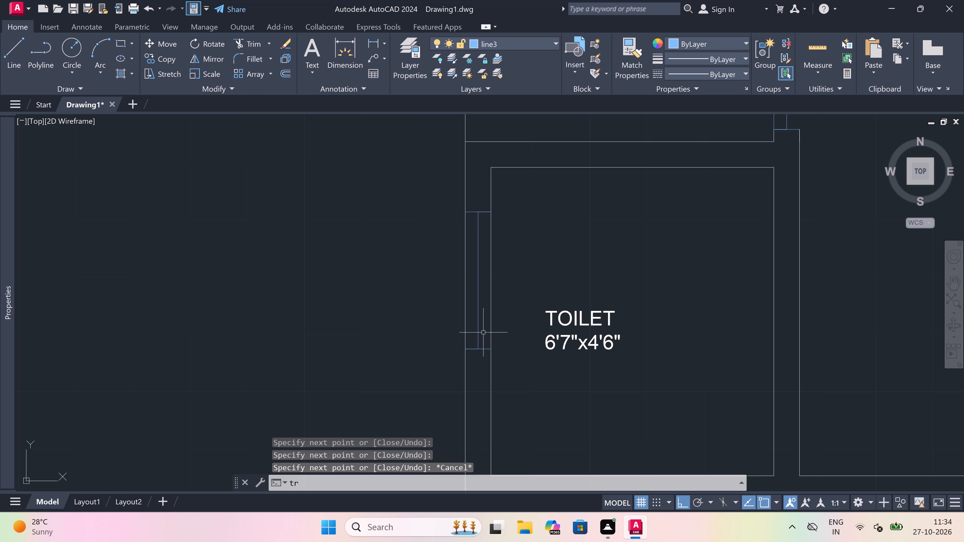
{"action": "left_click", "coordinate": [490, 293]}
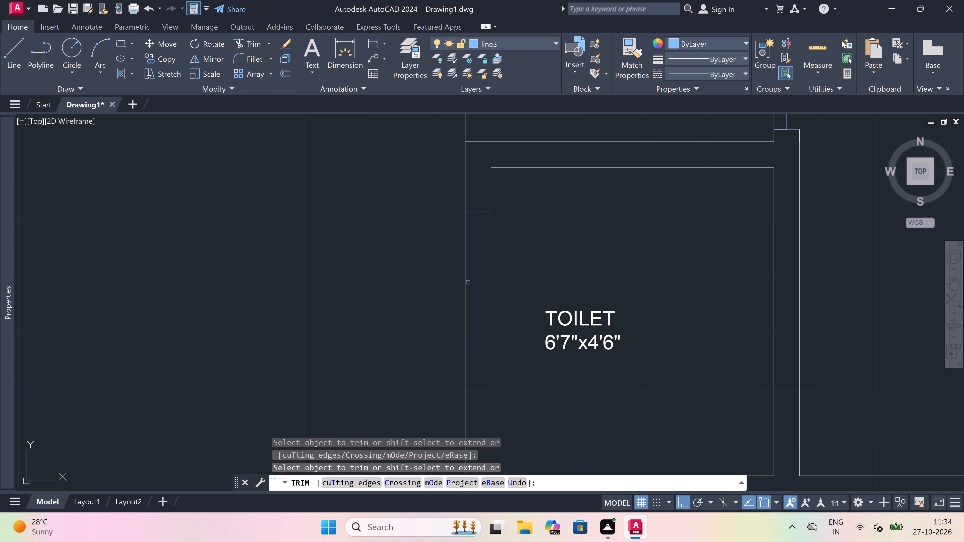
{"action": "left_click", "coordinate": [468, 282]}
{"action": "left_click", "coordinate": [428, 289]}
{"action": "key", "text": "Escape"}
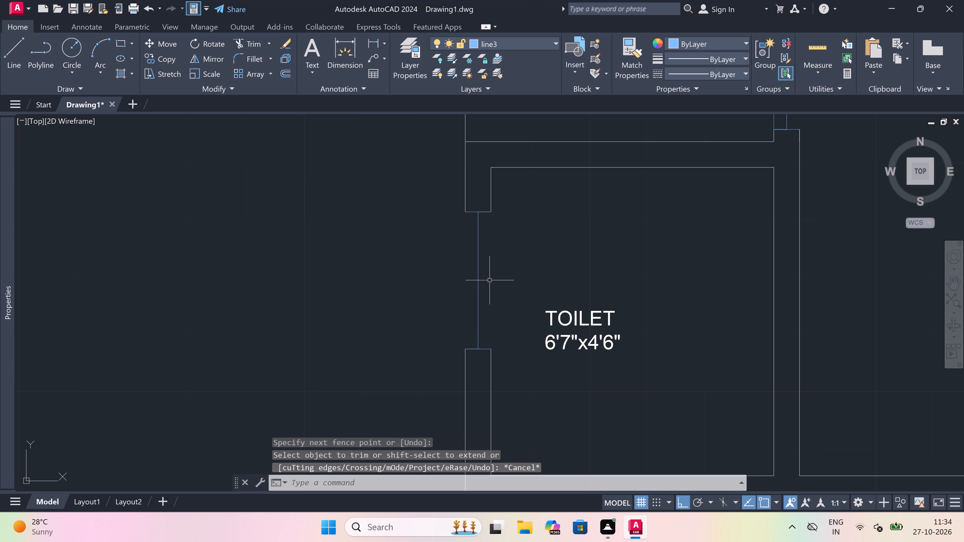
Draw lines along the inner and outer wall faces across the 6'7"x4'6" toilet's window opening, joining its end lines.
{"action": "key", "text": "l"}
{"action": "key", "text": "space"}
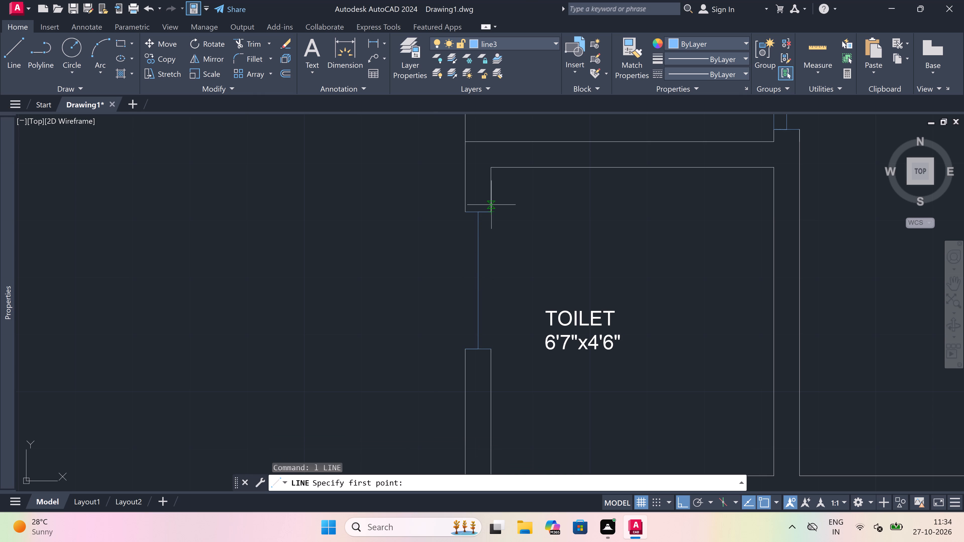
{"action": "left_click", "coordinate": [495, 205]}
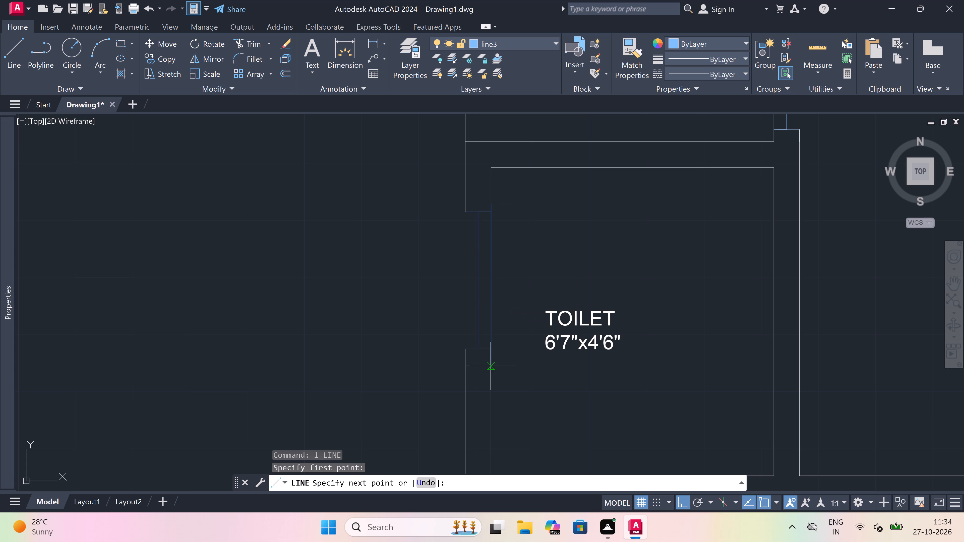
{"action": "left_click", "coordinate": [493, 352]}
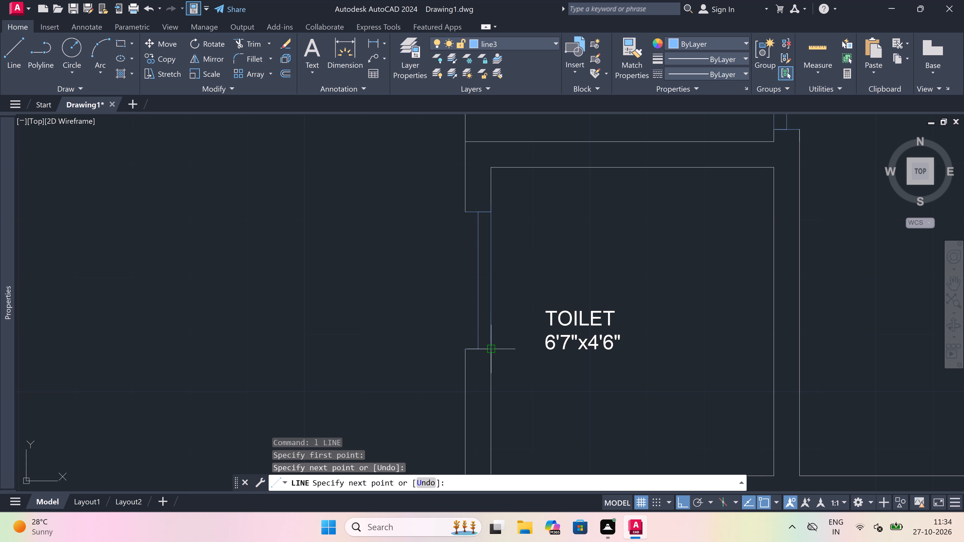
{"action": "key", "text": "Escape"}
{"action": "key", "text": "space"}
{"action": "left_click_drag", "start_coordinate": [466, 350], "coordinate": [466, 336]}
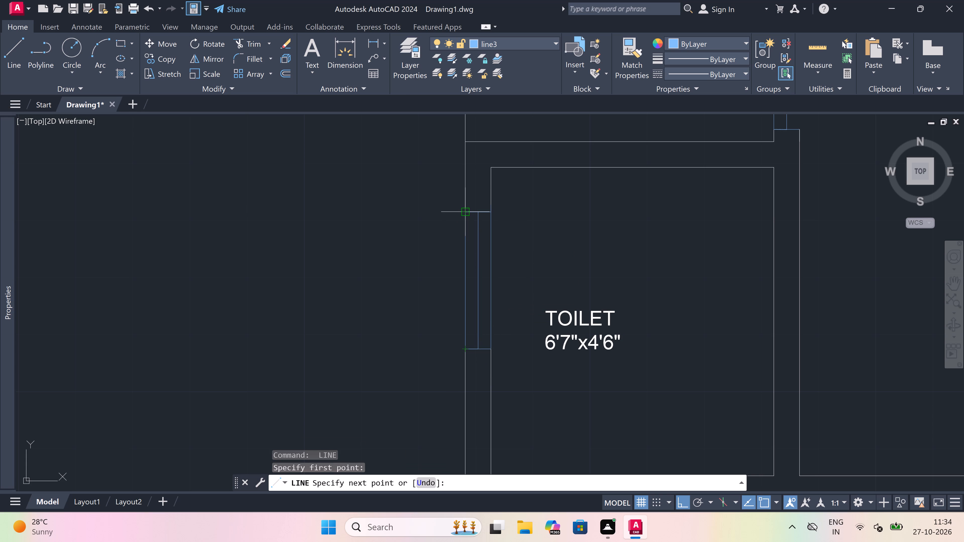
{"action": "left_click", "coordinate": [466, 213]}
{"action": "key", "text": "Escape"}
Make layer 0 the current layer.
{"action": "scroll", "coordinate": [499, 251], "scroll_direction": "down", "scroll_amount": 3}
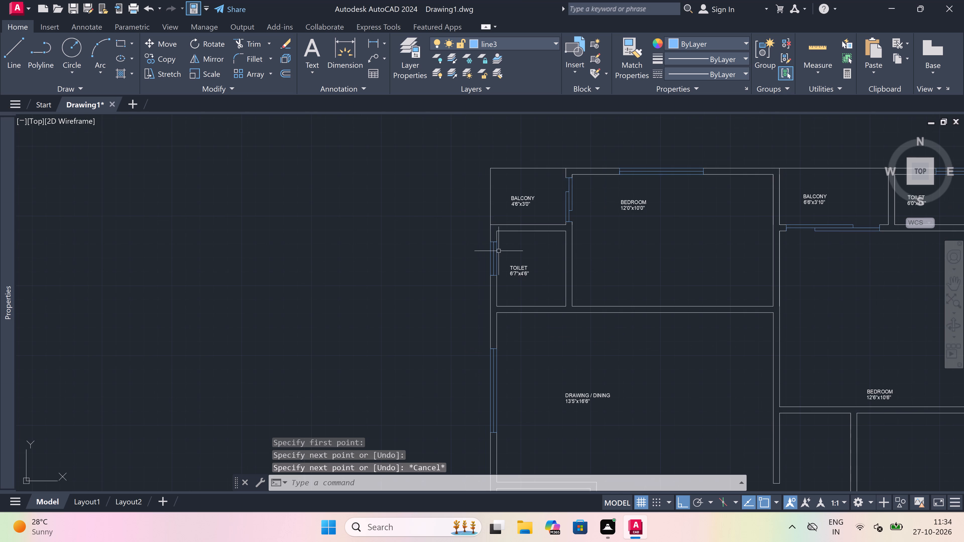
{"action": "scroll", "coordinate": [456, 227], "scroll_direction": "down", "scroll_amount": 2}
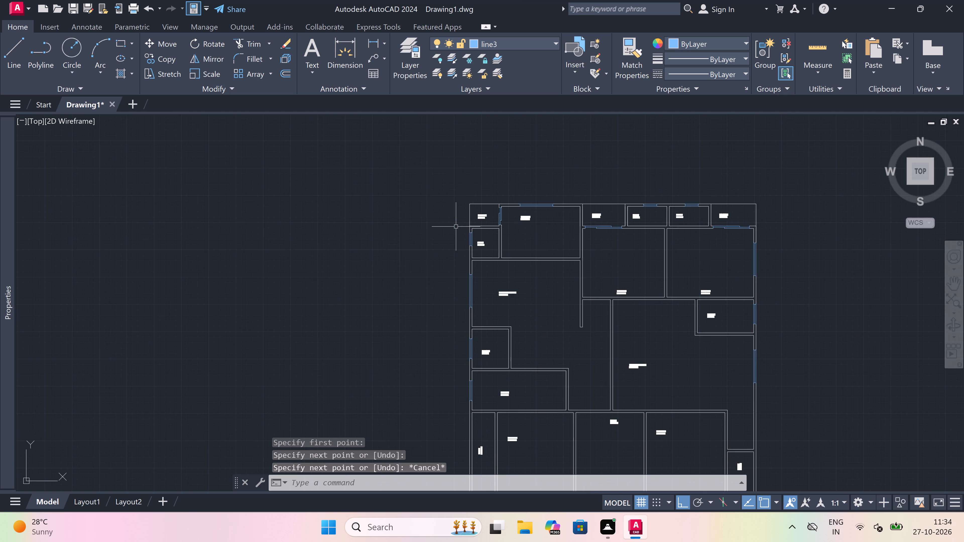
{"action": "scroll", "coordinate": [456, 227], "scroll_direction": "down", "scroll_amount": 2}
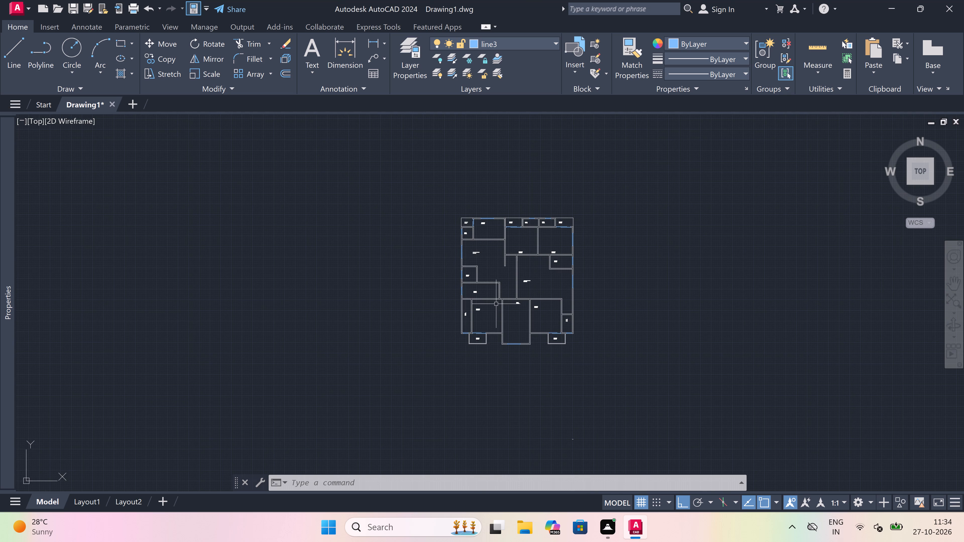
{"action": "scroll", "coordinate": [494, 306], "scroll_direction": "up", "scroll_amount": 1}
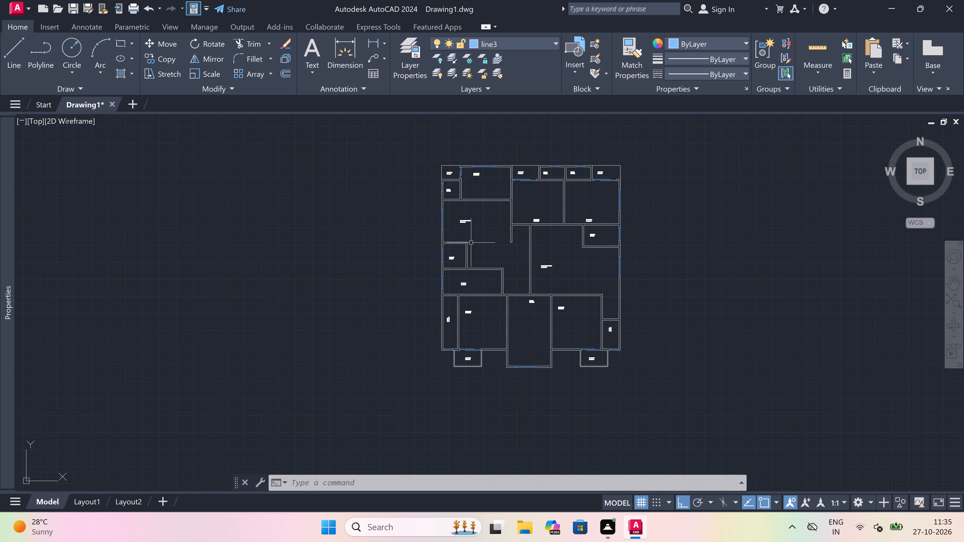
{"action": "left_click", "coordinate": [526, 45]}
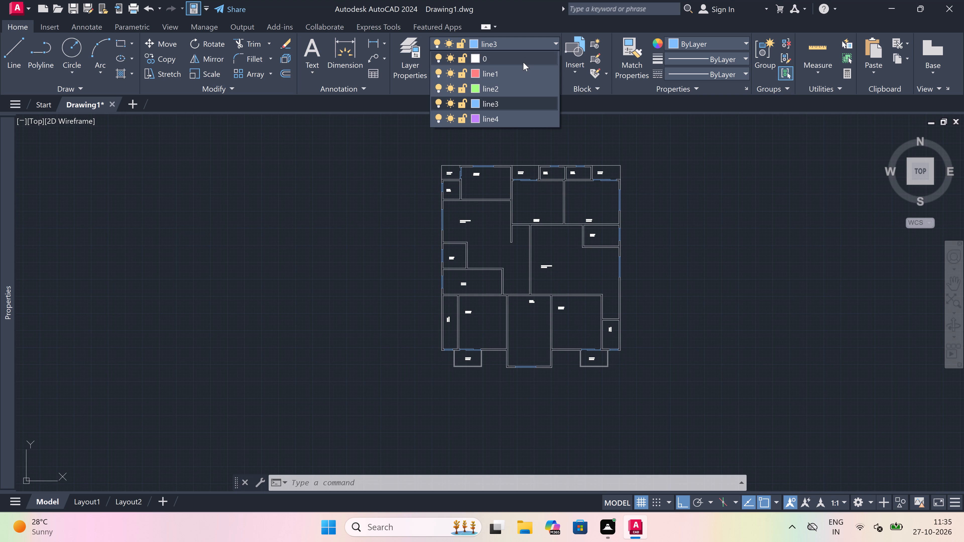
{"action": "left_click", "coordinate": [523, 62]}
Draw two lines across the 5'7"x6'0" kitchen's east wall, one at its north inner corner and one below mid-wall.
{"action": "scroll", "coordinate": [458, 251], "scroll_direction": "up", "scroll_amount": 3}
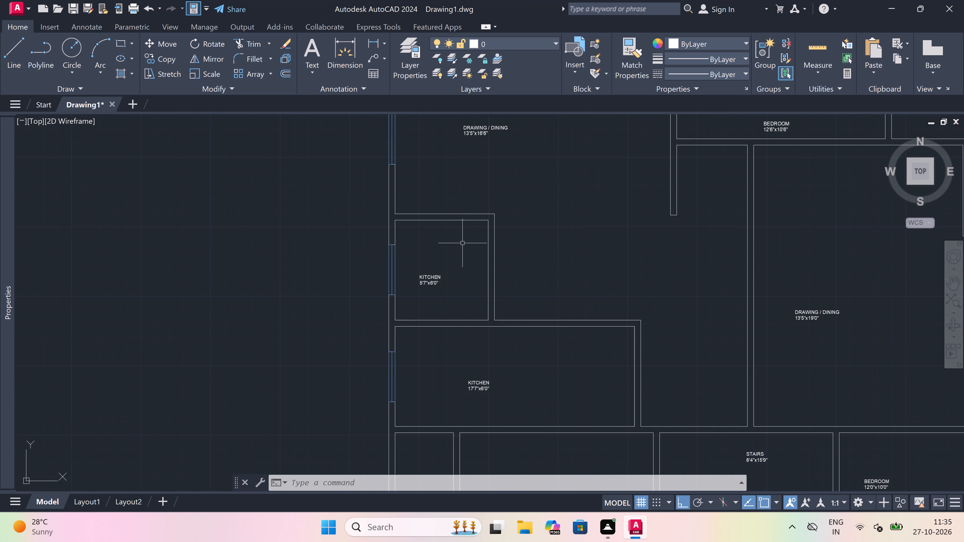
{"action": "left_click", "coordinate": [464, 241]}
{"action": "key", "text": "l"}
{"action": "key", "text": "space"}
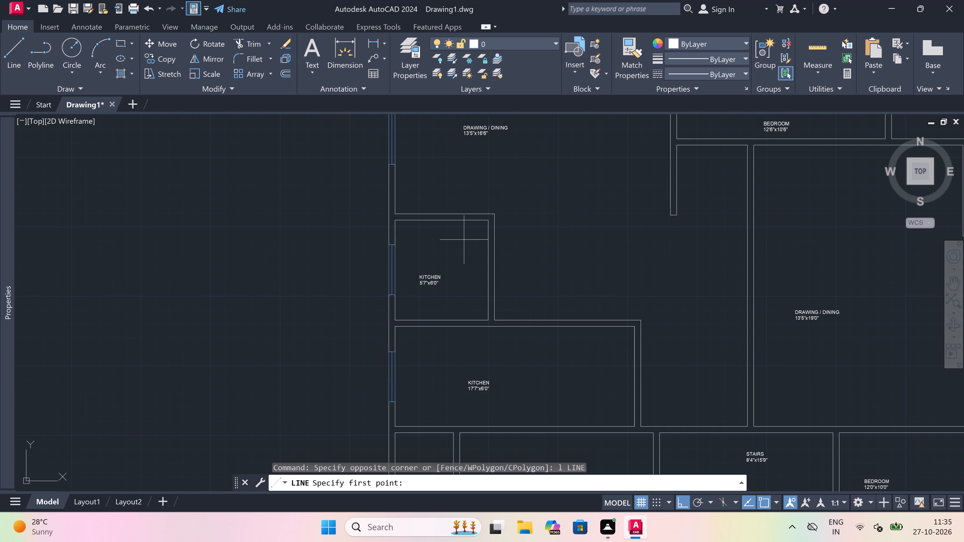
{"action": "scroll", "coordinate": [446, 222], "scroll_direction": "up", "scroll_amount": 1}
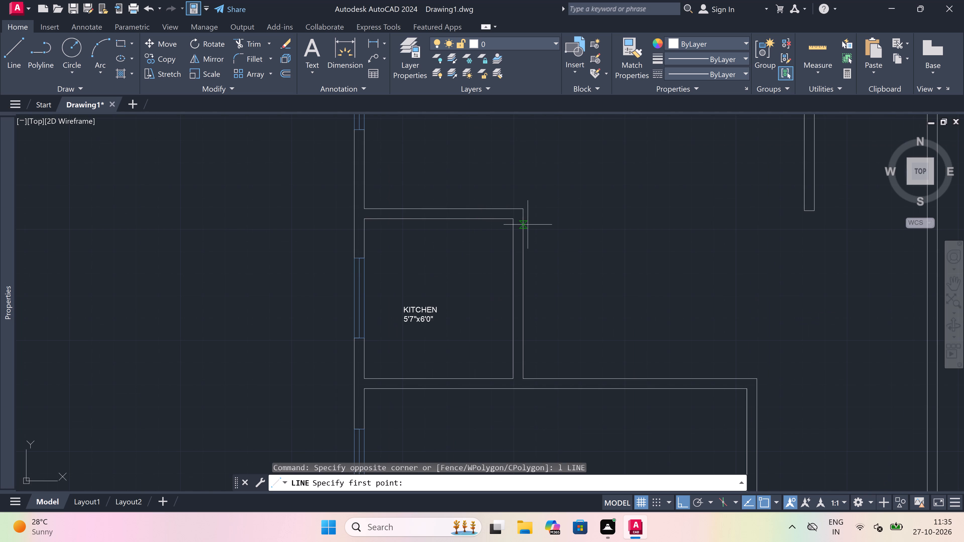
{"action": "left_click", "coordinate": [513, 219]}
{"action": "scroll", "coordinate": [515, 219], "scroll_direction": "up", "scroll_amount": 2}
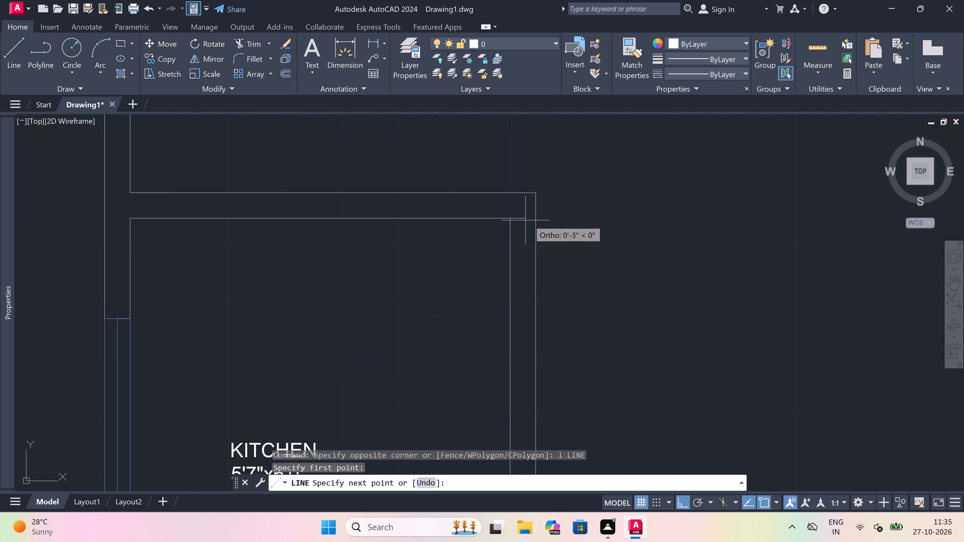
{"action": "left_click", "coordinate": [532, 220]}
{"action": "key", "text": "Escape"}
{"action": "scroll", "coordinate": [532, 220], "scroll_direction": "down", "scroll_amount": 3}
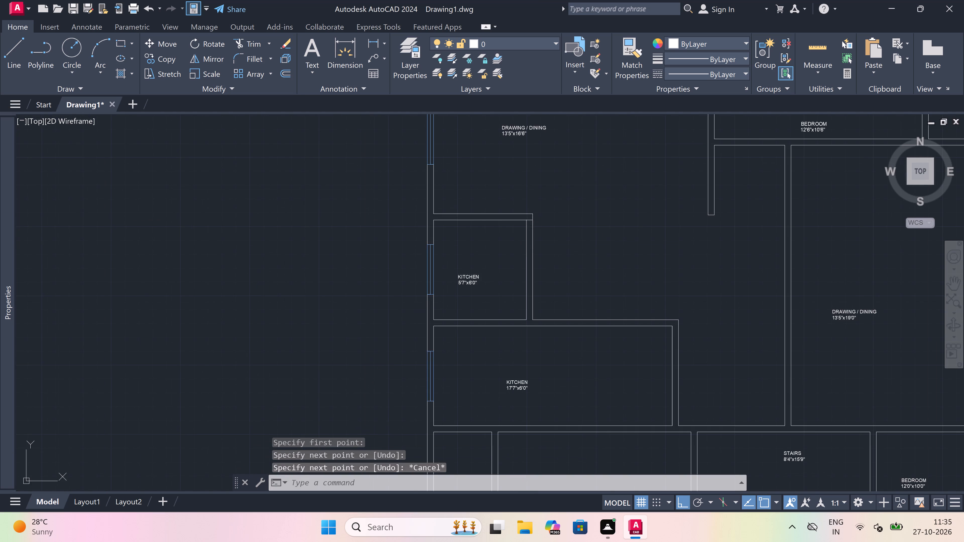
{"action": "scroll", "coordinate": [527, 240], "scroll_direction": "up", "scroll_amount": 1}
{"action": "key", "text": "space"}
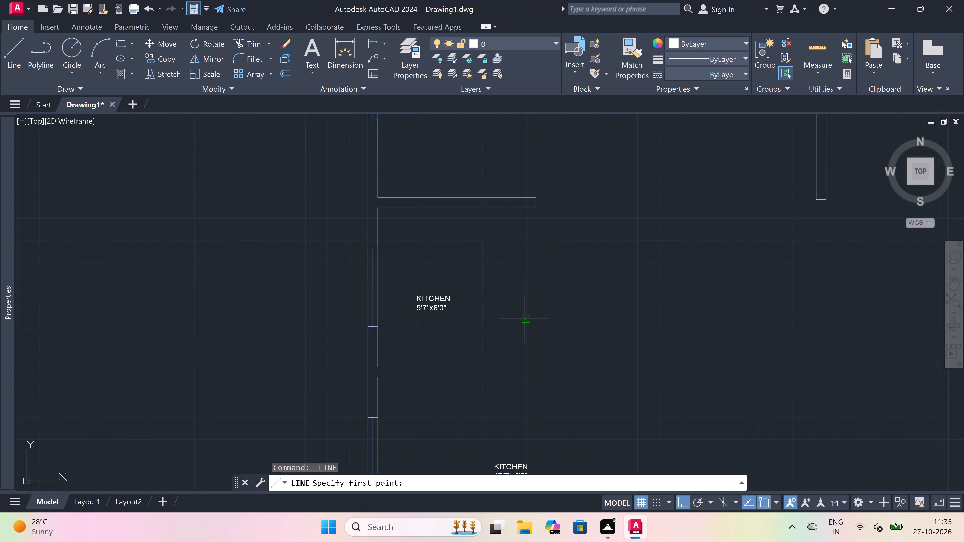
{"action": "left_click", "coordinate": [528, 307]}
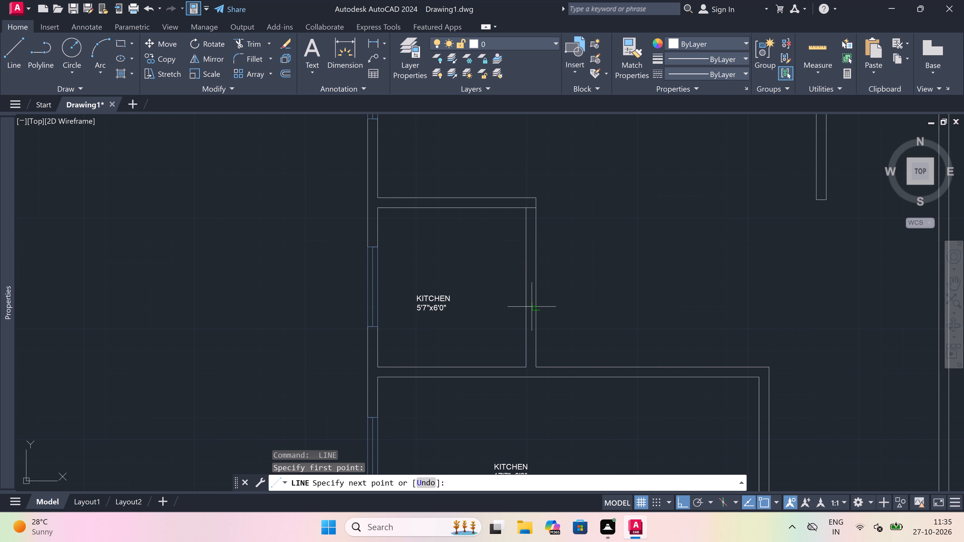
{"action": "left_click", "coordinate": [532, 307]}
{"action": "key", "text": "Escape"}
Trim the inner and outer face lines of the 5'7"x6'0" kitchen's east wall between the two cross lines.
{"action": "key", "text": "t"}
{"action": "key", "text": "r"}
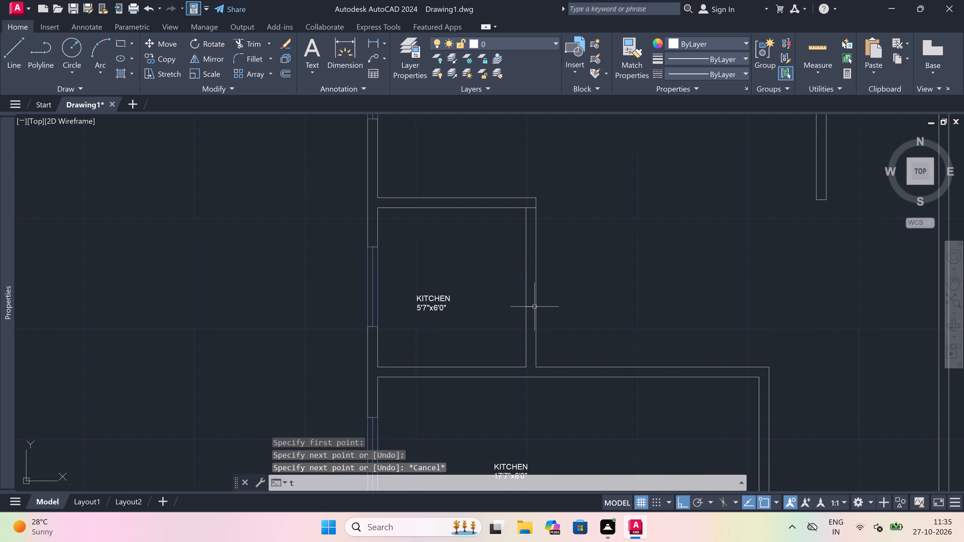
{"action": "key", "text": "space"}
{"action": "left_click_drag", "start_coordinate": [524, 281], "coordinate": [532, 281]}
{"action": "left_click", "coordinate": [568, 277]}
{"action": "left_click_drag", "start_coordinate": [512, 259], "coordinate": [515, 257]}
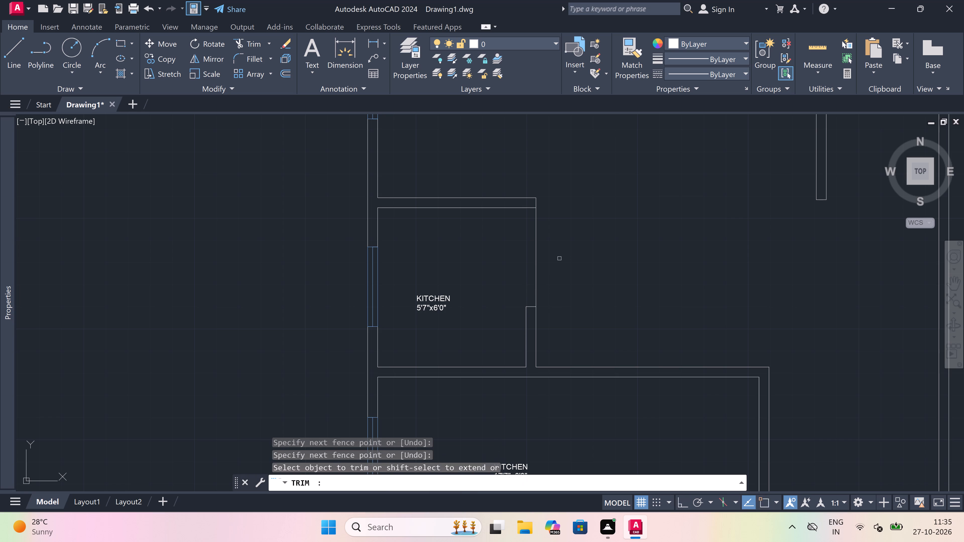
{"action": "left_click", "coordinate": [568, 257]}
{"action": "left_click", "coordinate": [476, 256]}
{"action": "key", "text": "Escape"}
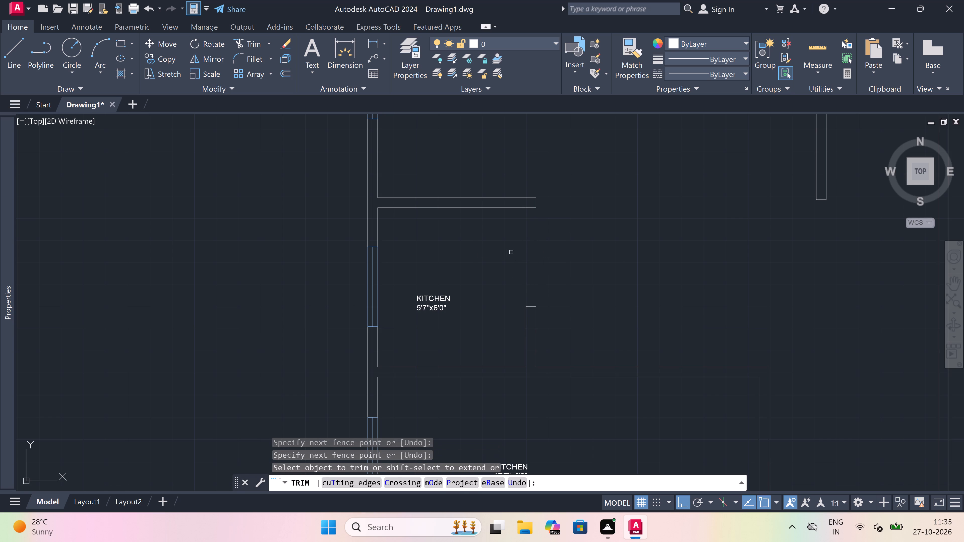
{"action": "scroll", "coordinate": [511, 252], "scroll_direction": "down", "scroll_amount": 3}
{"action": "scroll", "coordinate": [508, 318], "scroll_direction": "up", "scroll_amount": 2}
{"action": "key", "text": "space"}
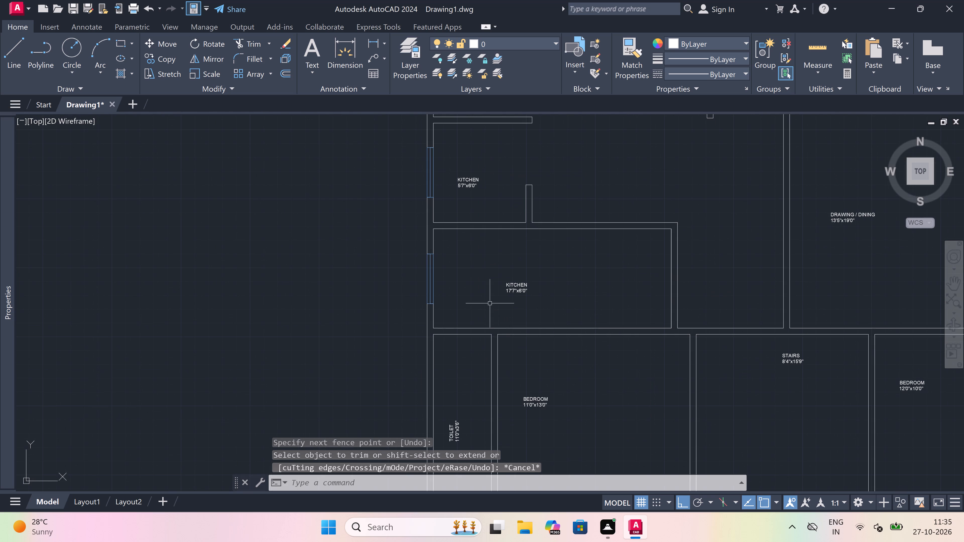
{"action": "key", "text": "Escape"}
Draw an L-shaped counter line in the 5'7"x6'0" kitchen: about 4'-9" south from the north wall, then east to the wall stub.
{"action": "key", "text": "l"}
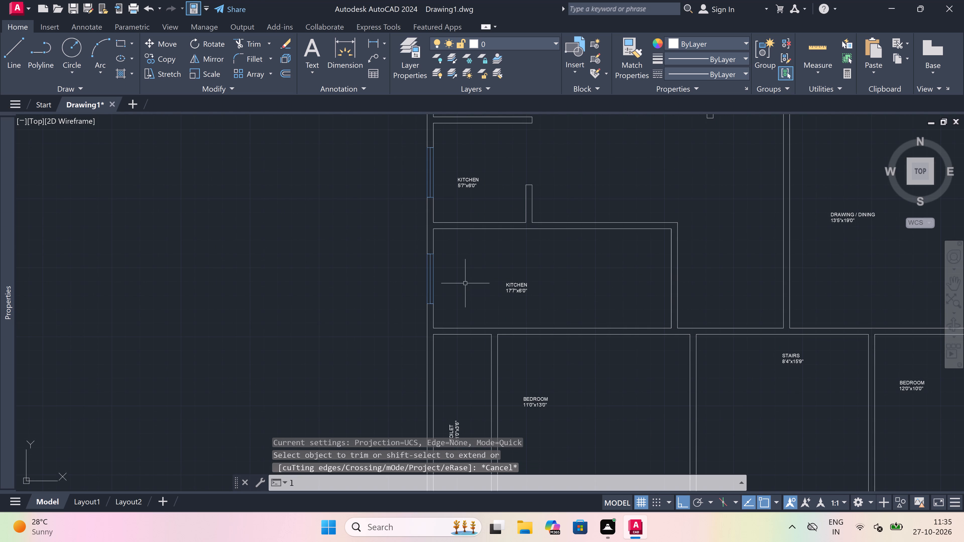
{"action": "key", "text": "space"}
{"action": "scroll", "coordinate": [465, 273], "scroll_direction": "down", "scroll_amount": 2}
{"action": "scroll", "coordinate": [464, 254], "scroll_direction": "up", "scroll_amount": 3}
{"action": "scroll", "coordinate": [464, 253], "scroll_direction": "down", "scroll_amount": 2}
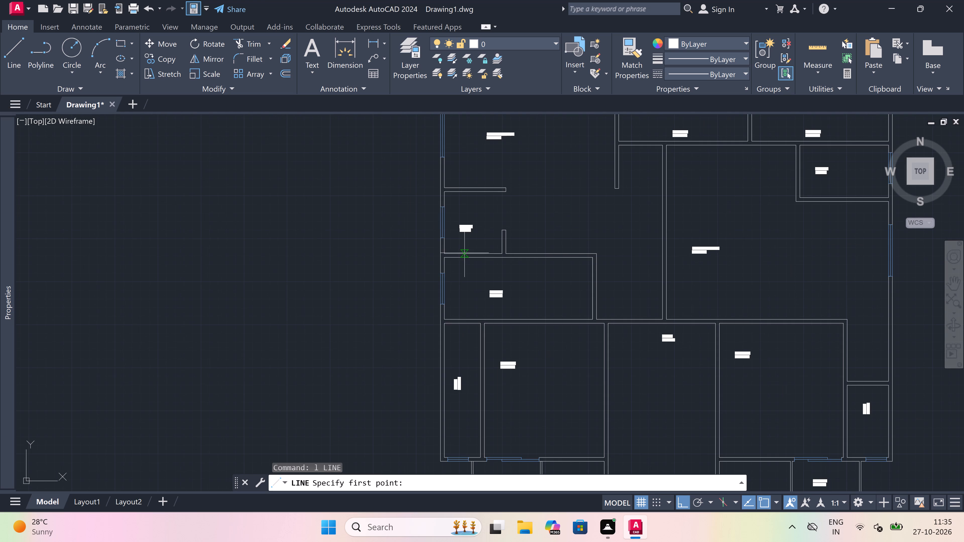
{"action": "scroll", "coordinate": [457, 213], "scroll_direction": "up", "scroll_amount": 3}
{"action": "scroll", "coordinate": [458, 218], "scroll_direction": "down", "scroll_amount": 1}
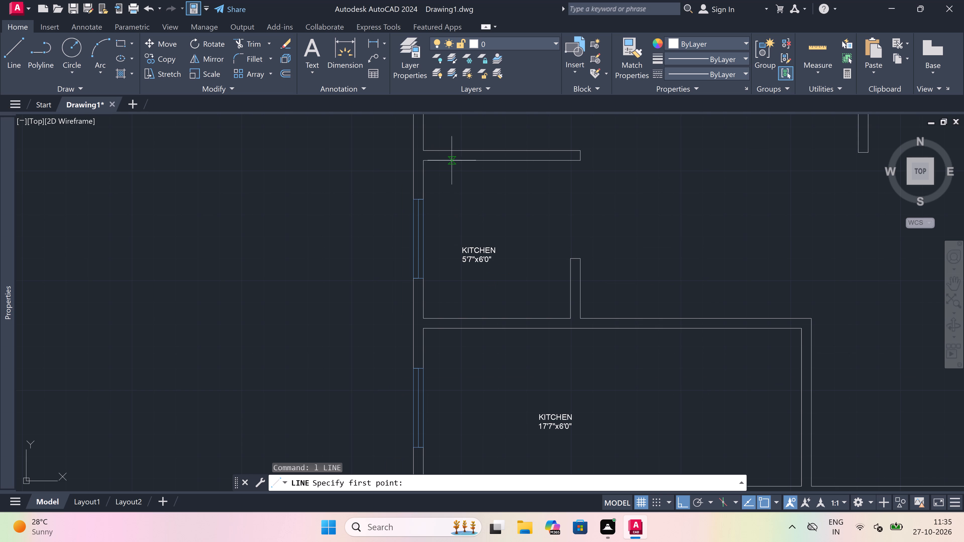
{"action": "left_click", "coordinate": [452, 162]}
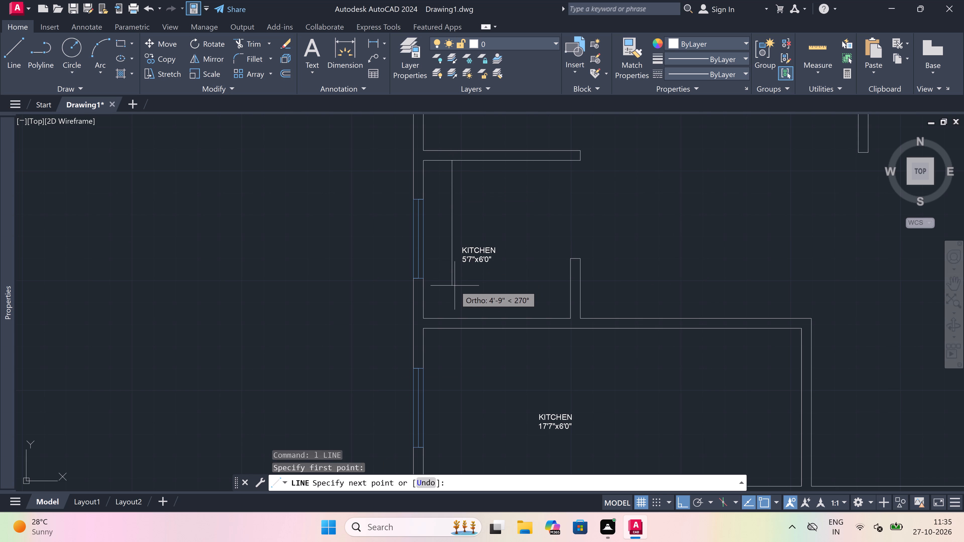
{"action": "left_click_drag", "start_coordinate": [454, 289], "coordinate": [478, 289]}
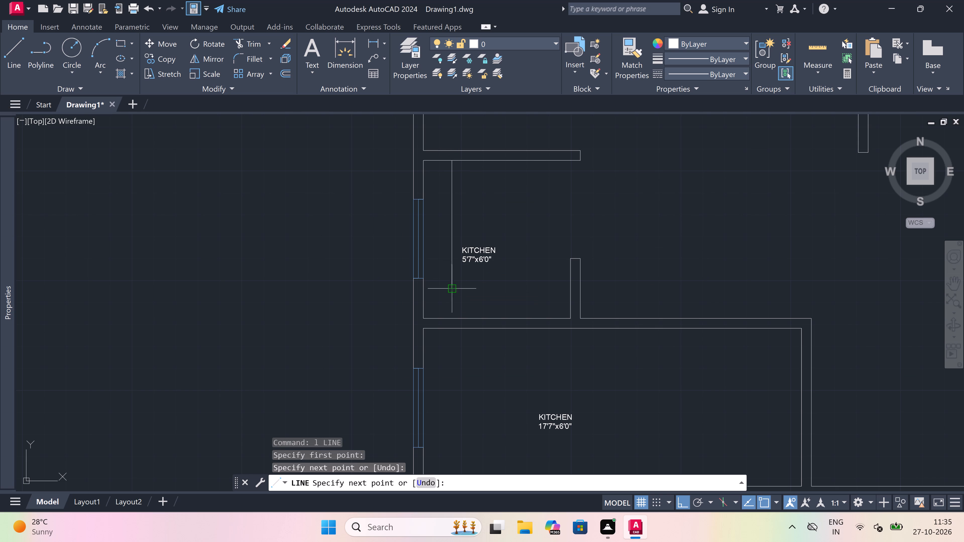
{"action": "left_click", "coordinate": [573, 288]}
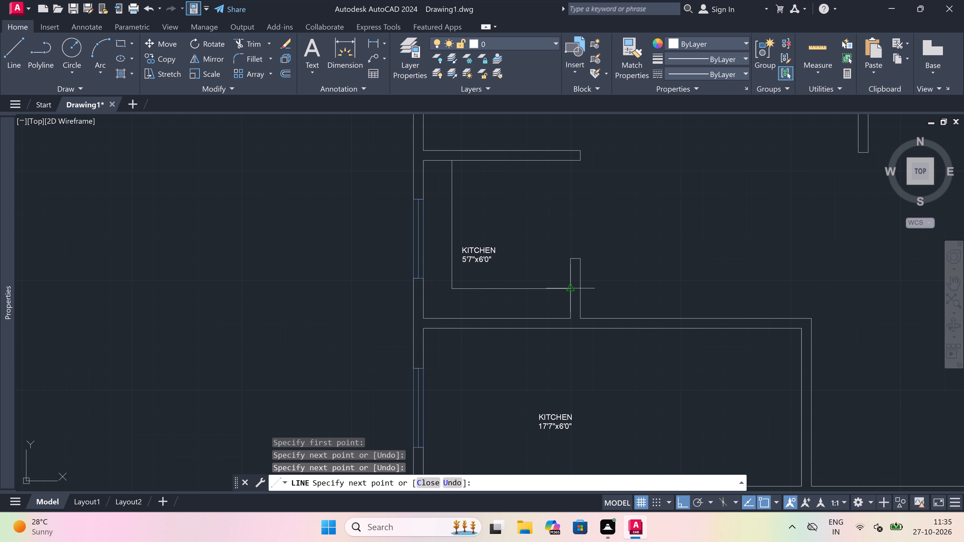
{"action": "key", "text": "Escape"}
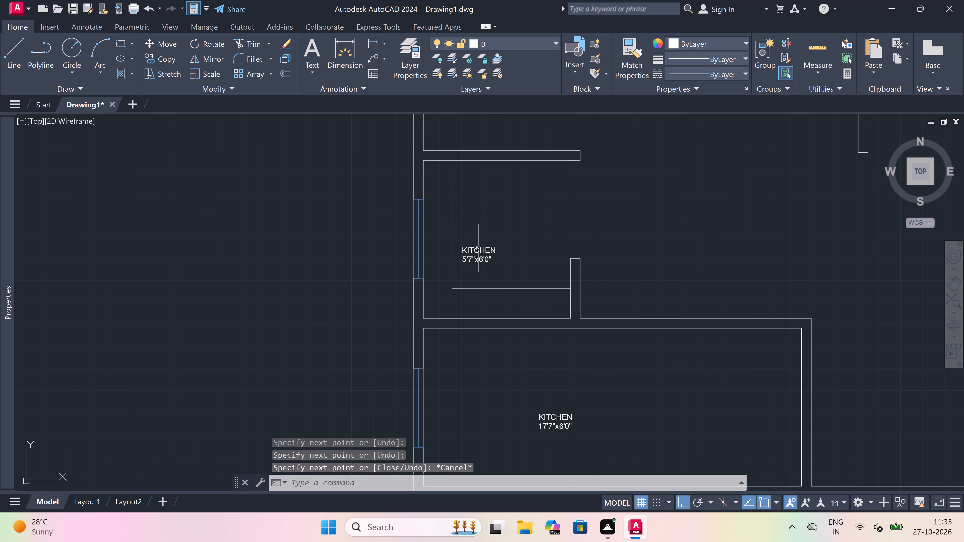
Turn ortho off and move the 5'7"x6'0" kitchen label up and away from the counter line.
{"action": "left_click", "coordinate": [478, 248]}
{"action": "left_click_drag", "start_coordinate": [462, 248], "coordinate": [463, 244]}
{"action": "key", "text": "F8"}
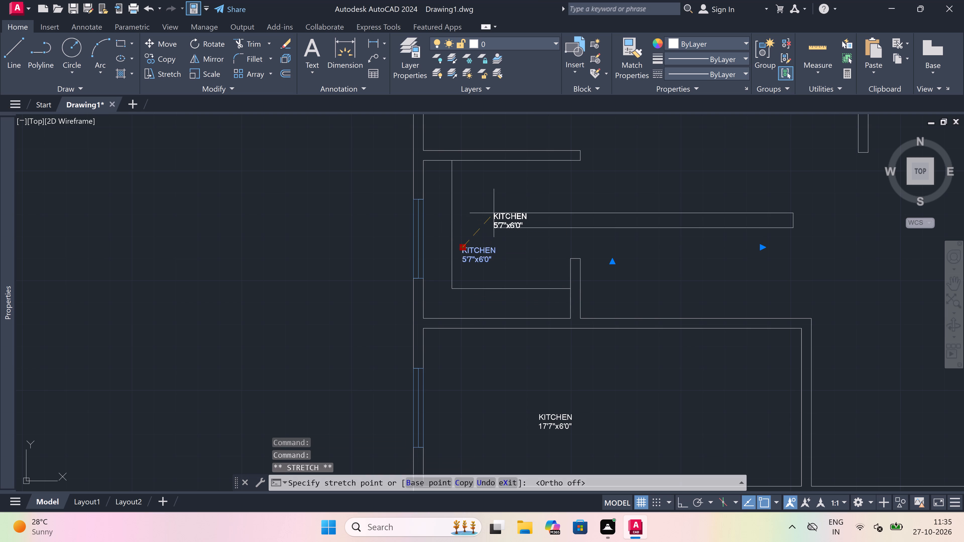
{"action": "left_click", "coordinate": [480, 218]}
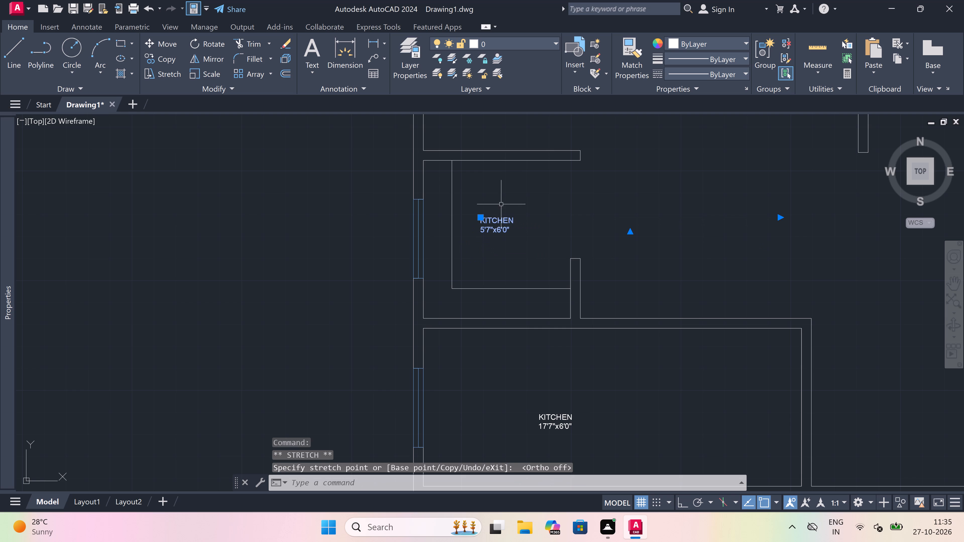
{"action": "key", "text": "Escape"}
With ortho on, draw an L-shaped counter line in the 17'7"x6'0" kitchen: about 4'-10" north from the south wall, then east to the east wall.
{"action": "scroll", "coordinate": [527, 211], "scroll_direction": "down", "scroll_amount": 3}
{"action": "scroll", "coordinate": [514, 285], "scroll_direction": "up", "scroll_amount": 2}
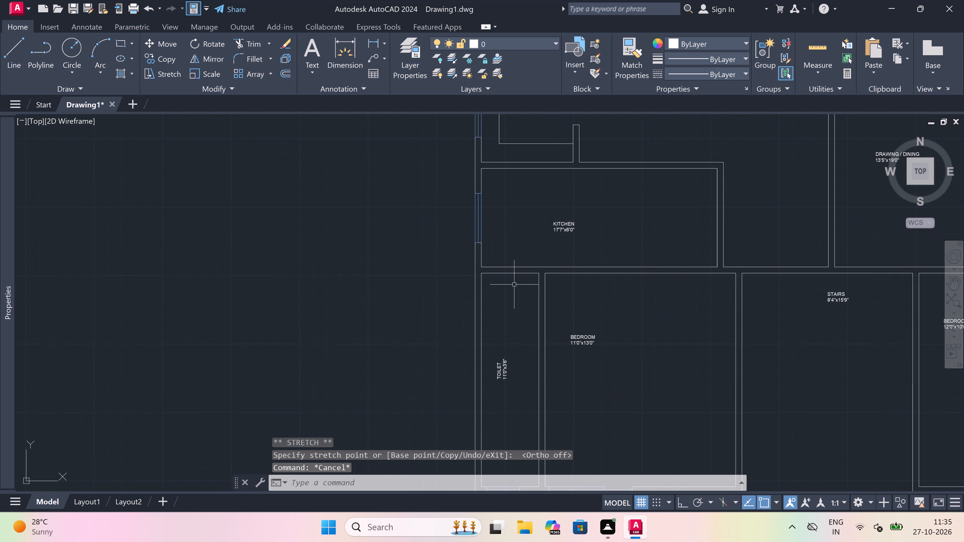
{"action": "key", "text": "l"}
{"action": "key", "text": "space"}
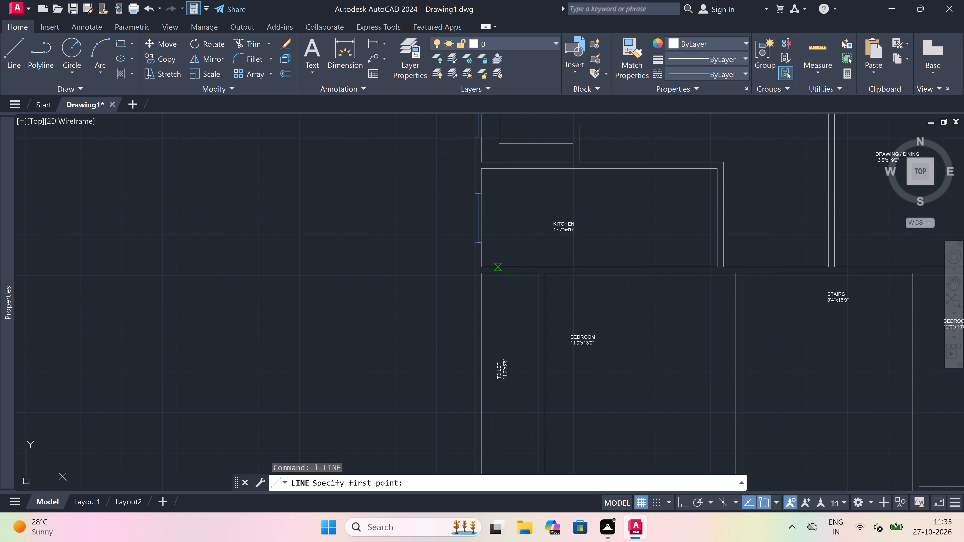
{"action": "scroll", "coordinate": [499, 246], "scroll_direction": "up", "scroll_amount": 1}
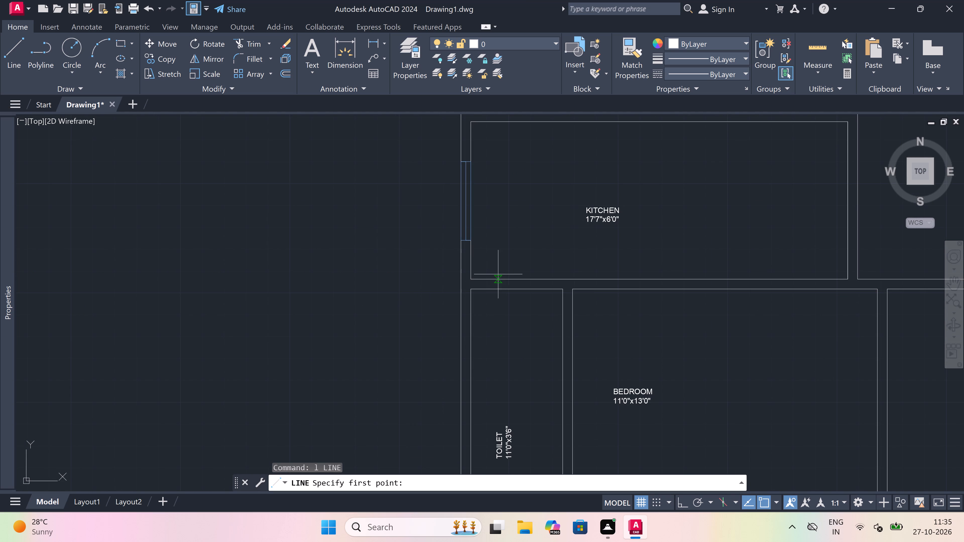
{"action": "left_click_drag", "start_coordinate": [498, 275], "coordinate": [497, 262]}
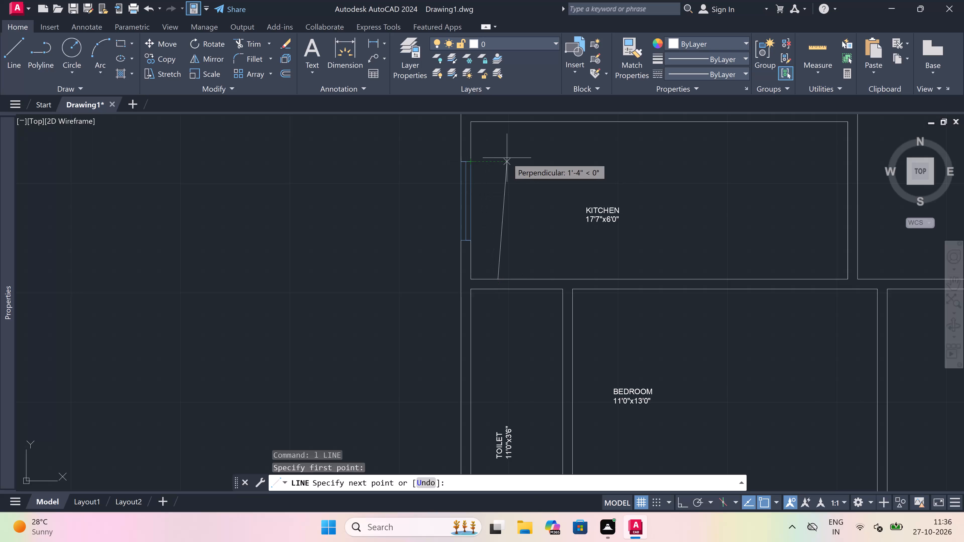
{"action": "key", "text": "F8"}
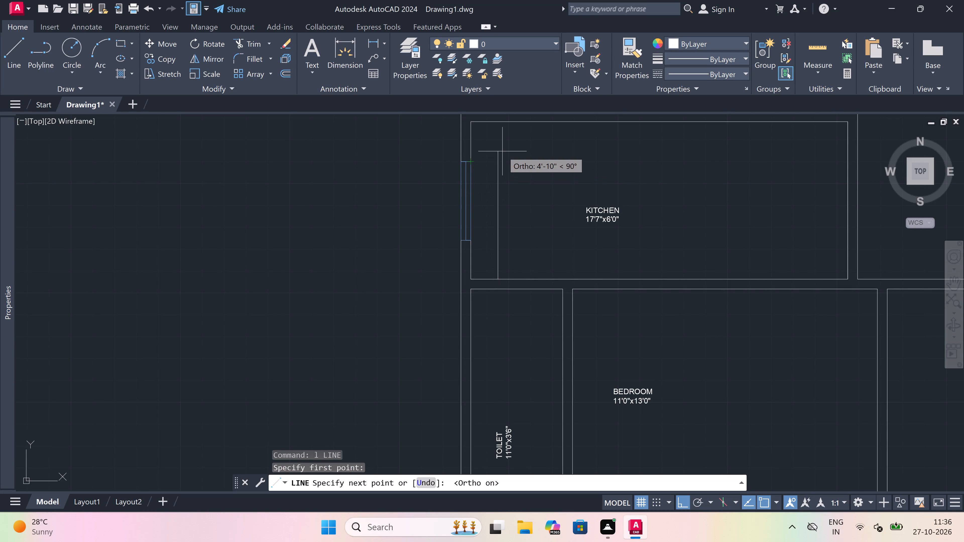
{"action": "left_click_drag", "start_coordinate": [501, 150], "coordinate": [523, 155]}
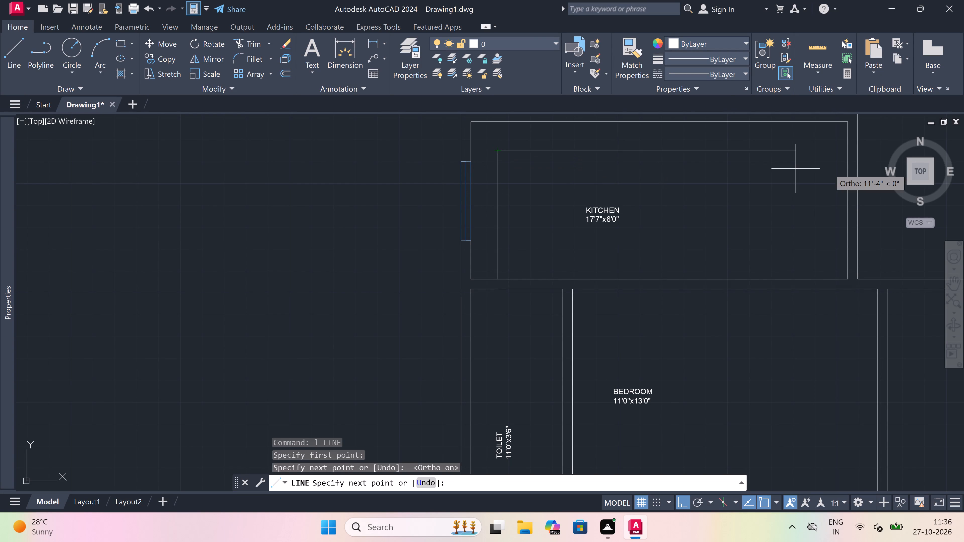
{"action": "left_click", "coordinate": [848, 151]}
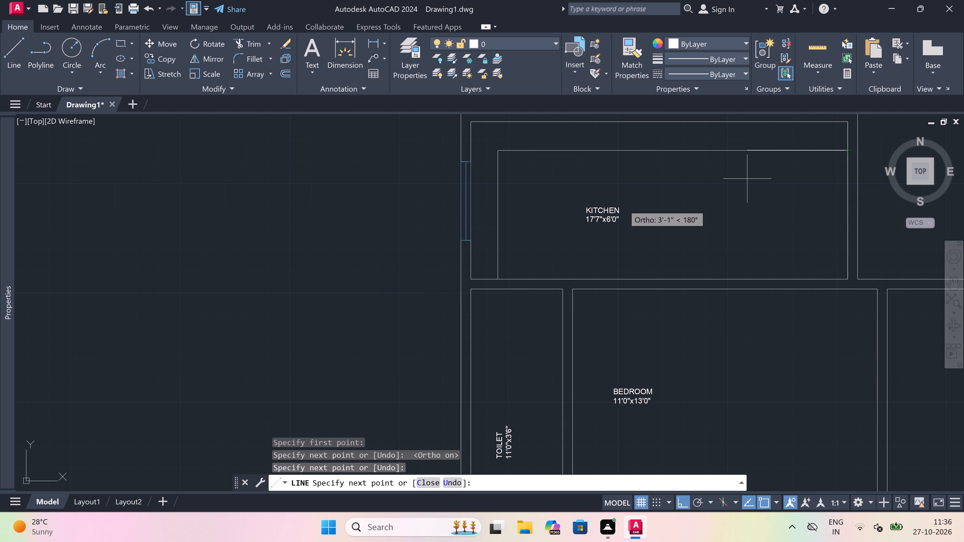
{"action": "key", "text": "Escape"}
Draw a line across the south wall of the 5'1"x8'7" kitchen, slightly east of mid-wall.
{"action": "scroll", "coordinate": [504, 258], "scroll_direction": "down", "scroll_amount": 4}
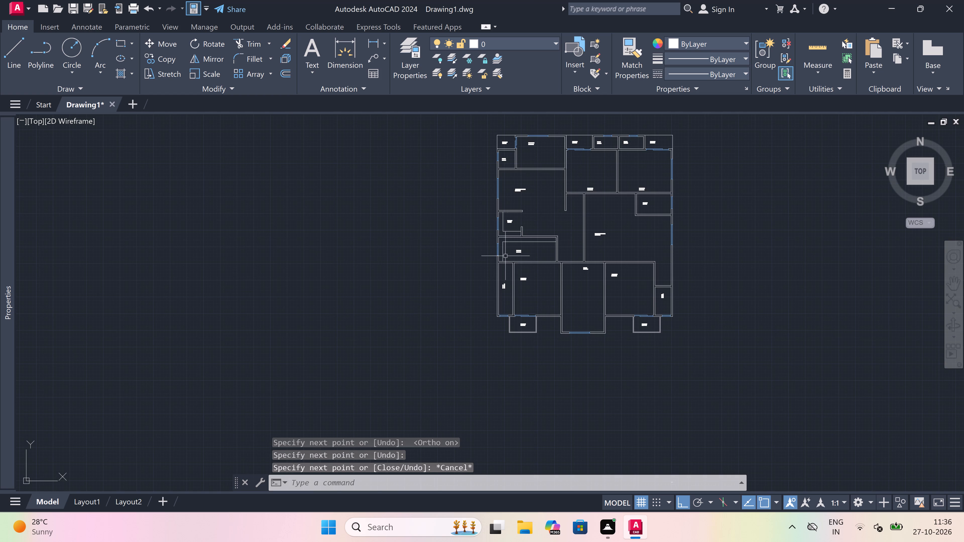
{"action": "scroll", "coordinate": [660, 191], "scroll_direction": "up", "scroll_amount": 2}
{"action": "scroll", "coordinate": [641, 204], "scroll_direction": "up", "scroll_amount": 2}
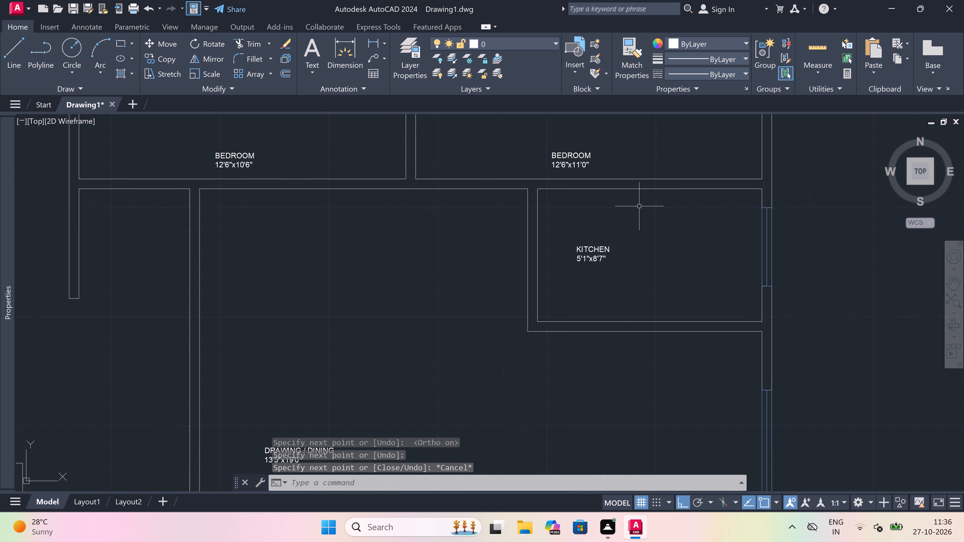
{"action": "type", "text": "l"}
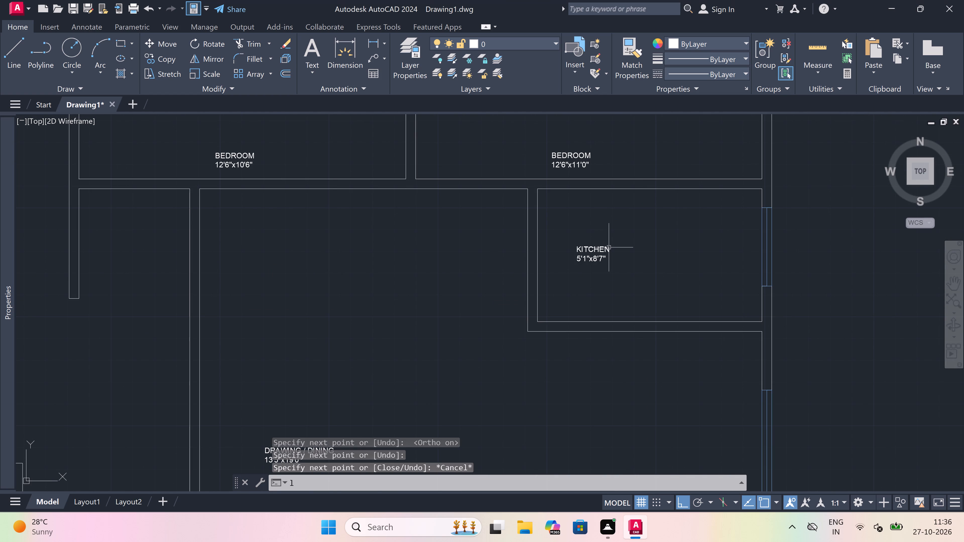
{"action": "key", "text": "space"}
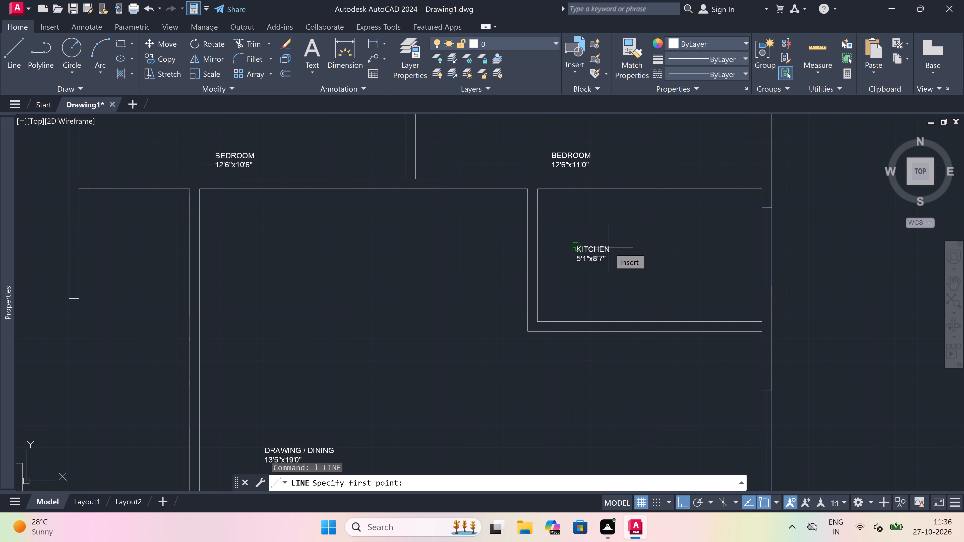
{"action": "scroll", "coordinate": [609, 330], "scroll_direction": "up", "scroll_amount": 1}
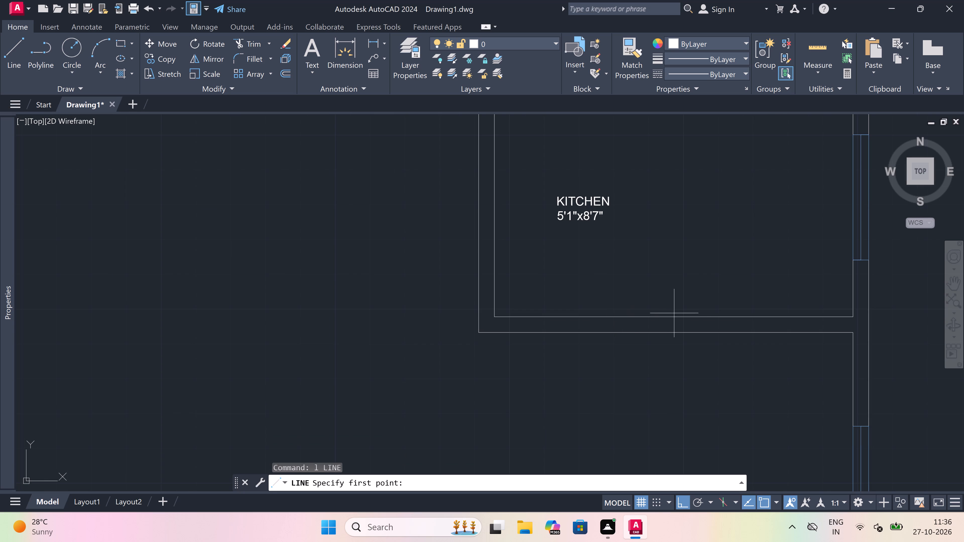
{"action": "left_click", "coordinate": [684, 315]}
{"action": "left_click", "coordinate": [684, 329]}
{"action": "key", "text": "Escape"}
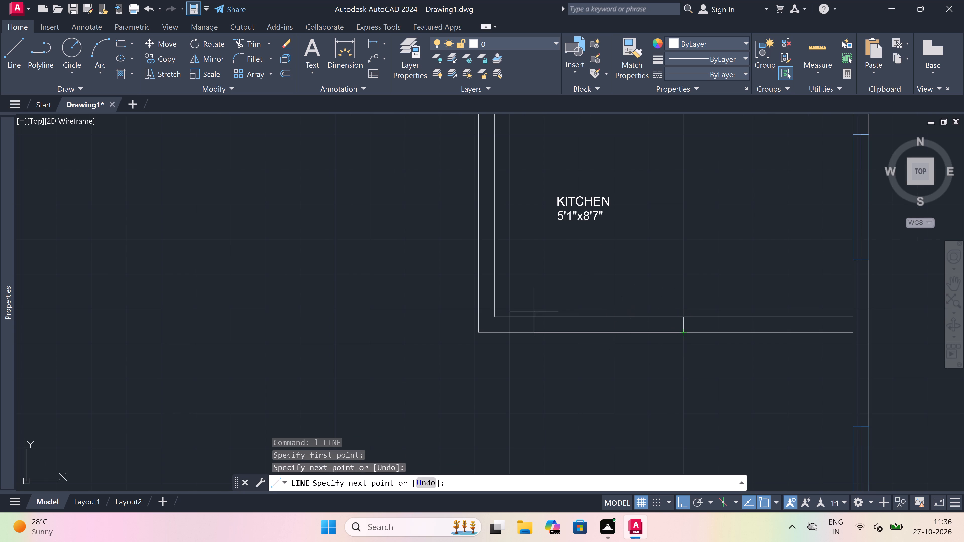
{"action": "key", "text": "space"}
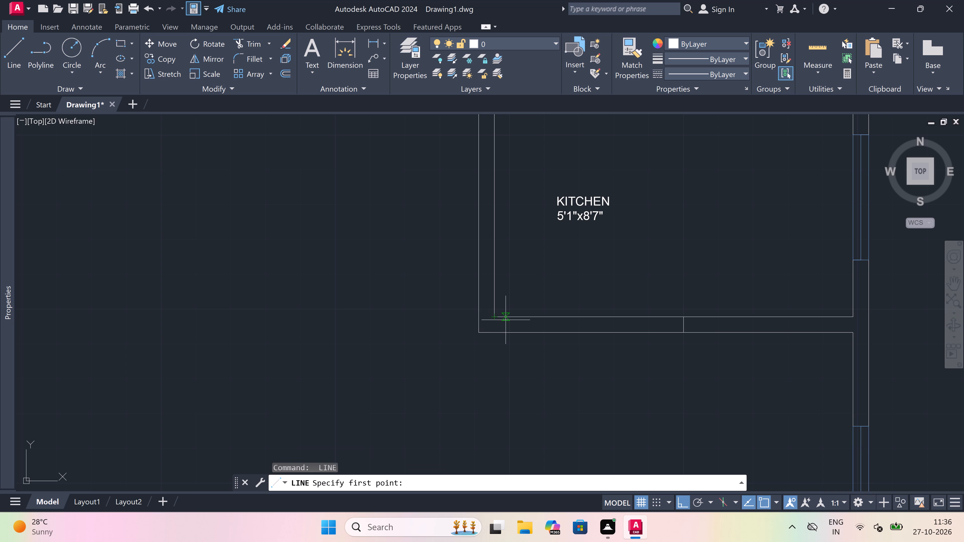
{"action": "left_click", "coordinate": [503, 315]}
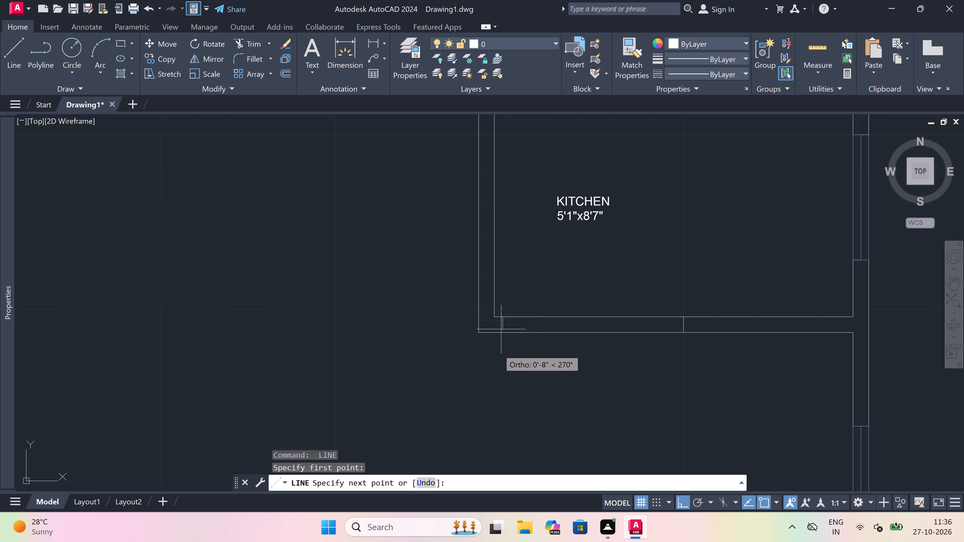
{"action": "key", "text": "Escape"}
Draw a line across the 5'1"x8'7" kitchen's south wall at its west inner corner.
{"action": "key", "text": "space"}
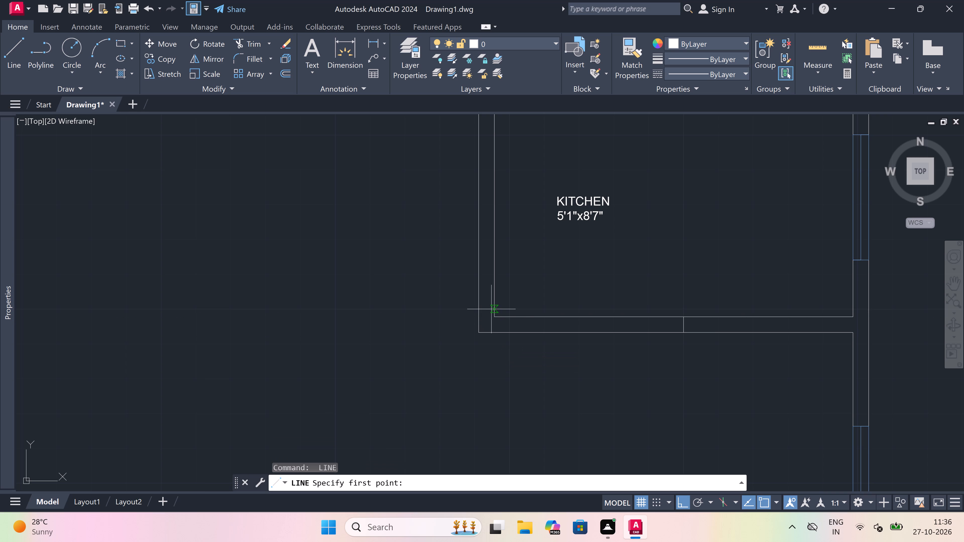
{"action": "left_click", "coordinate": [498, 316]}
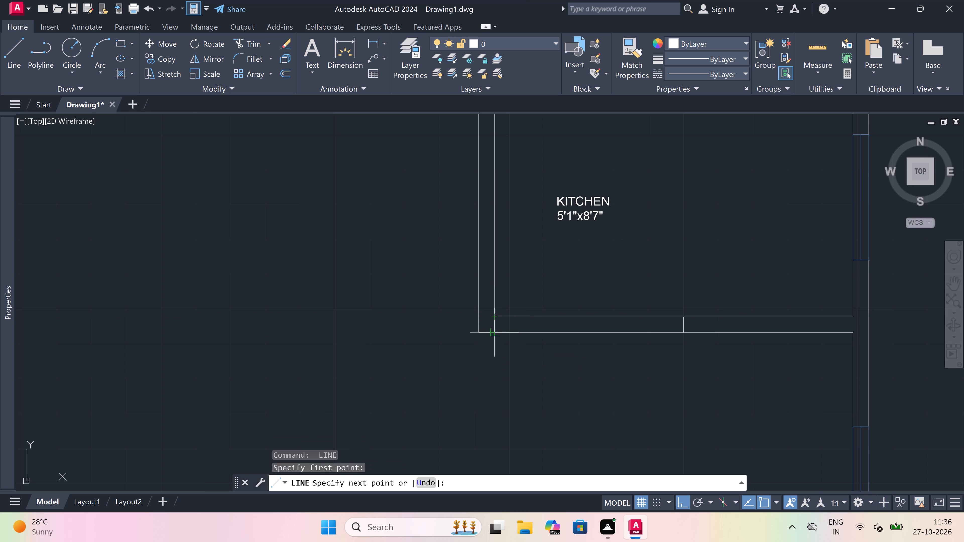
{"action": "left_click", "coordinate": [491, 329]}
{"action": "key", "text": "Escape"}
Trim the inner and outer face lines of the 5'1"x8'7" kitchen's south wall between the two cross lines.
{"action": "key", "text": "t"}
{"action": "key", "text": "r"}
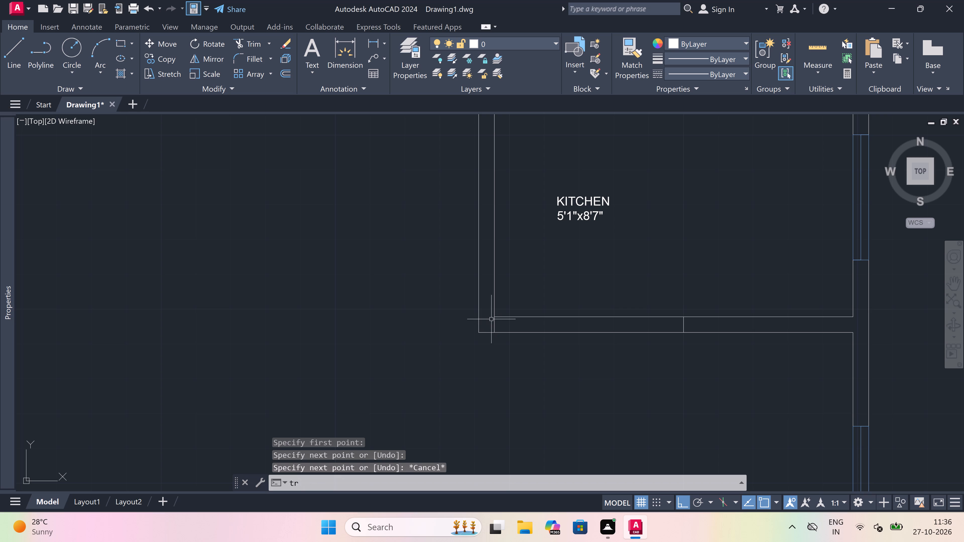
{"action": "key", "text": "space"}
{"action": "left_click", "coordinate": [525, 305]}
{"action": "left_click", "coordinate": [531, 357]}
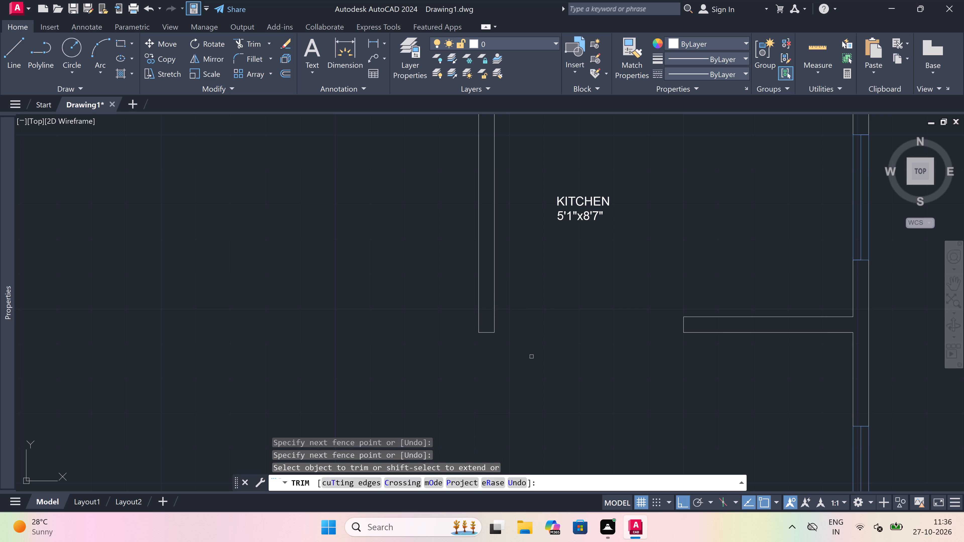
{"action": "key", "text": "Escape"}
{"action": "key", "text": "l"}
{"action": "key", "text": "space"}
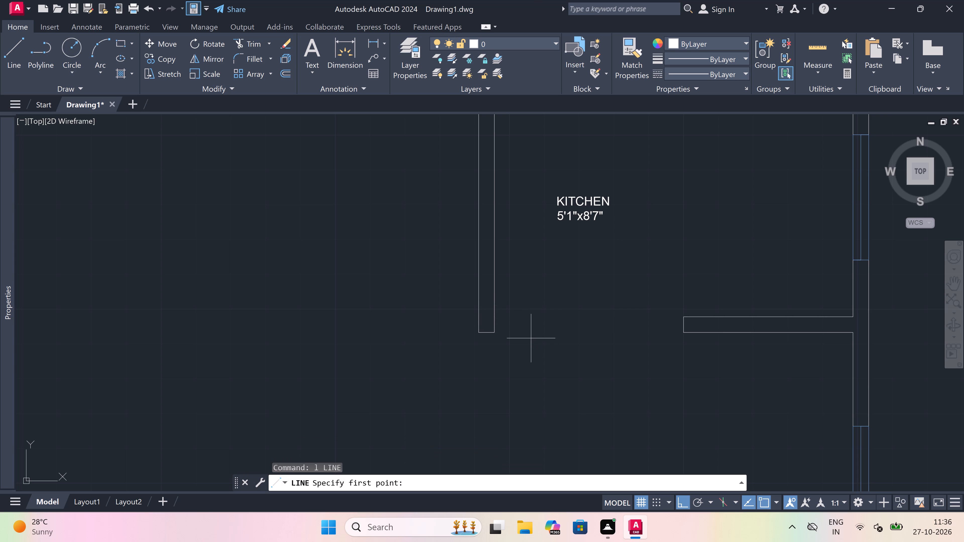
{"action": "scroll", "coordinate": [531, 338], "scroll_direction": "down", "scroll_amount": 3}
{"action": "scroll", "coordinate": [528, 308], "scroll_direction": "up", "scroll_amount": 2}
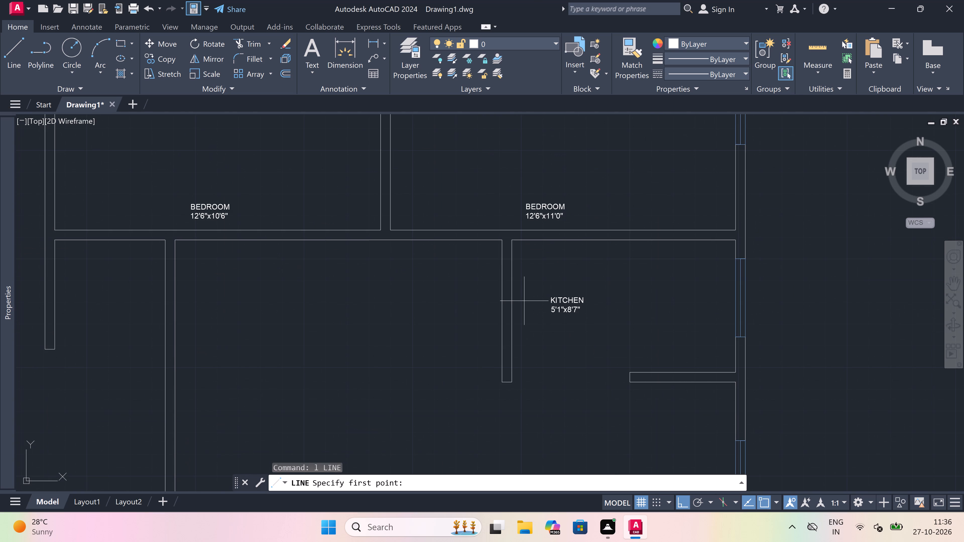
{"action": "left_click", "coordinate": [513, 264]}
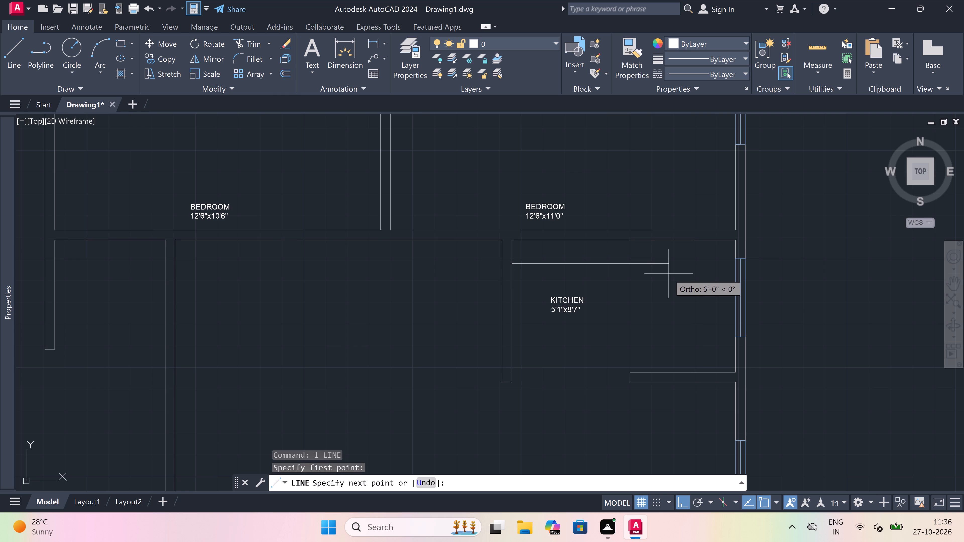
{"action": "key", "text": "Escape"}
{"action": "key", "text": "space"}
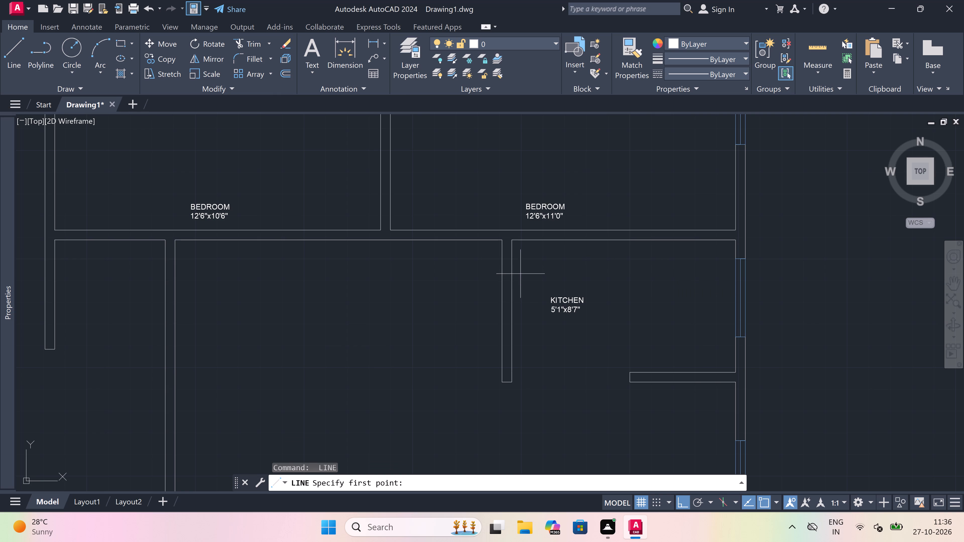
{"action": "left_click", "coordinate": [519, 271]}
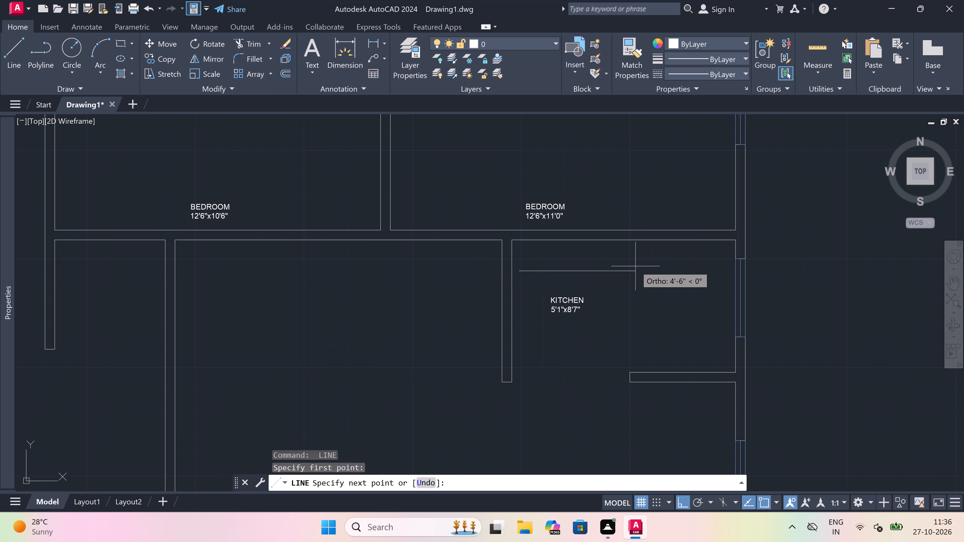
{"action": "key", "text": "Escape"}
Draw an L-shaped counter line in the 5'1"x8'7" kitchen: about 7'-6" east from the west wall, then south to the wall stub.
{"action": "key", "text": "space"}
{"action": "left_click_drag", "start_coordinate": [513, 269], "coordinate": [541, 270]}
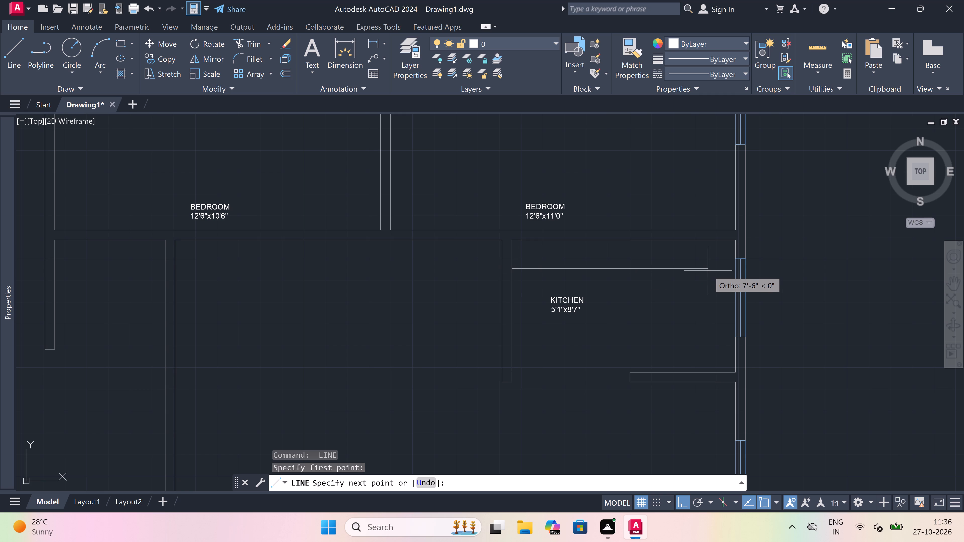
{"action": "left_click", "coordinate": [703, 268]}
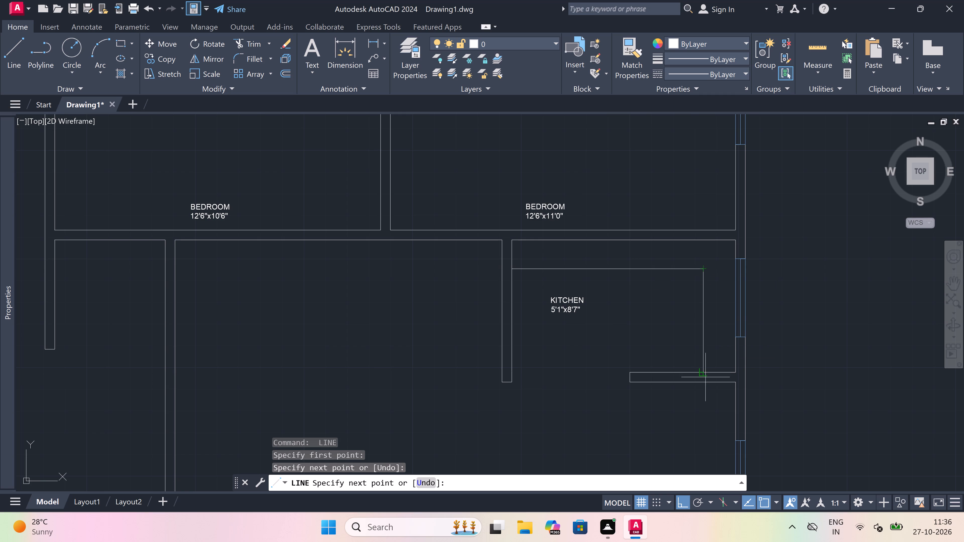
{"action": "left_click", "coordinate": [705, 371]}
{"action": "key", "text": "Escape"}
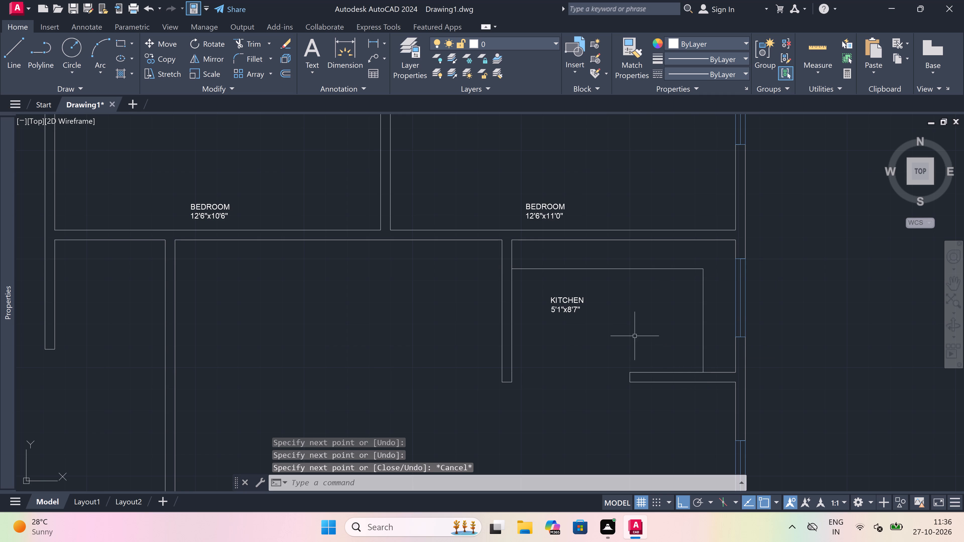
{"action": "key", "text": "space"}
{"action": "key", "text": "Escape"}
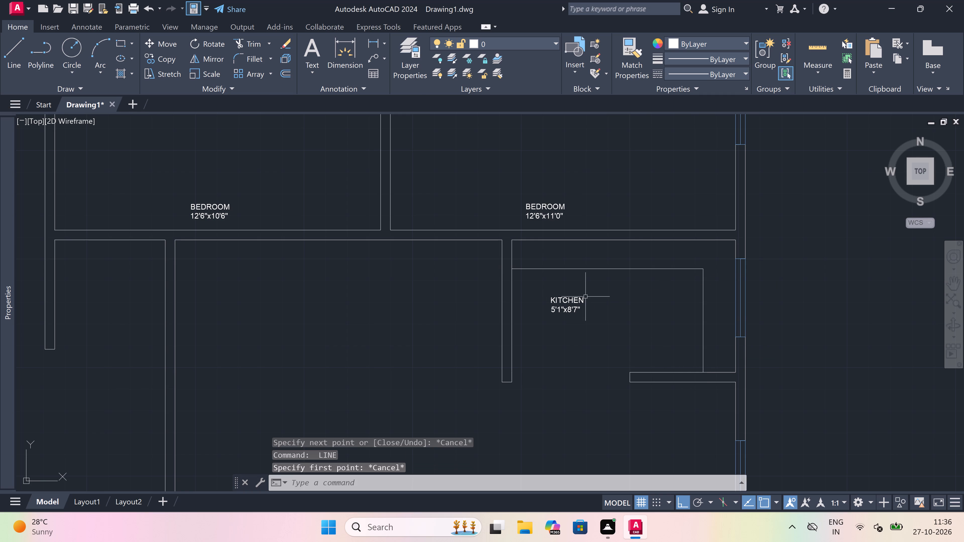
Turn ortho off and move the 5'1"x8'7" kitchen label down and east, to the middle of the space inside the counter line.
{"action": "left_click_drag", "start_coordinate": [585, 297], "coordinate": [580, 299]}
{"action": "left_click", "coordinate": [546, 318]}
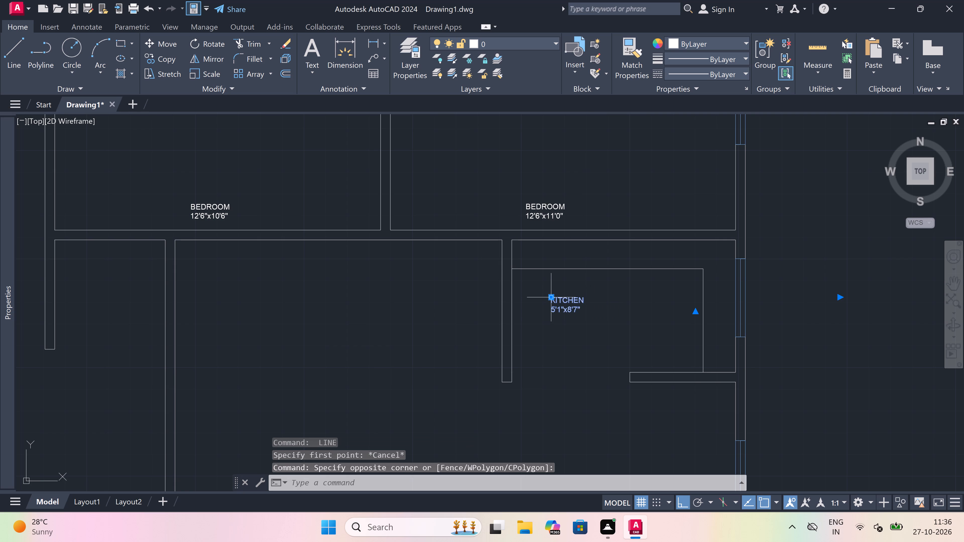
{"action": "left_click", "coordinate": [549, 297]}
{"action": "key", "text": "F8"}
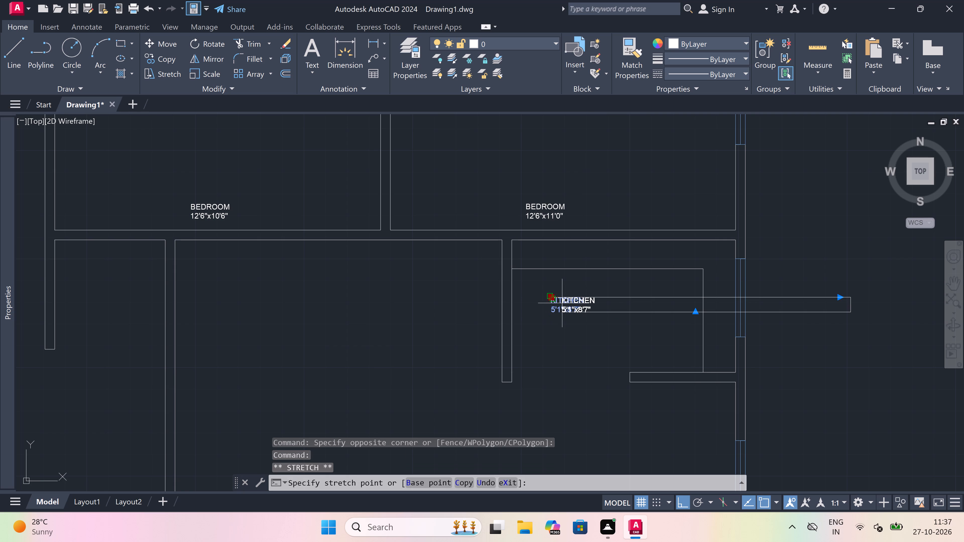
{"action": "left_click", "coordinate": [575, 320]}
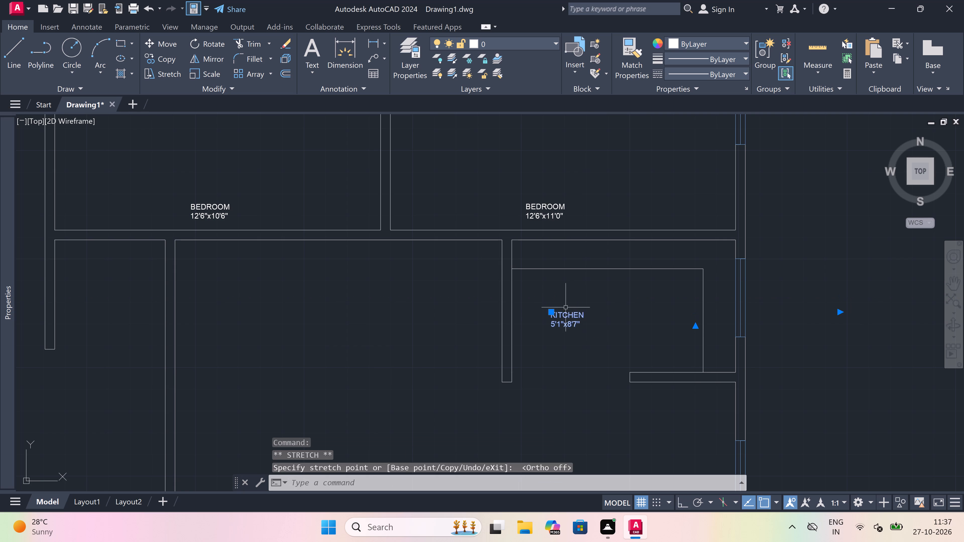
{"action": "left_click", "coordinate": [553, 312]}
{"action": "scroll", "coordinate": [571, 311], "scroll_direction": "up", "scroll_amount": 1}
{"action": "left_click", "coordinate": [571, 310]}
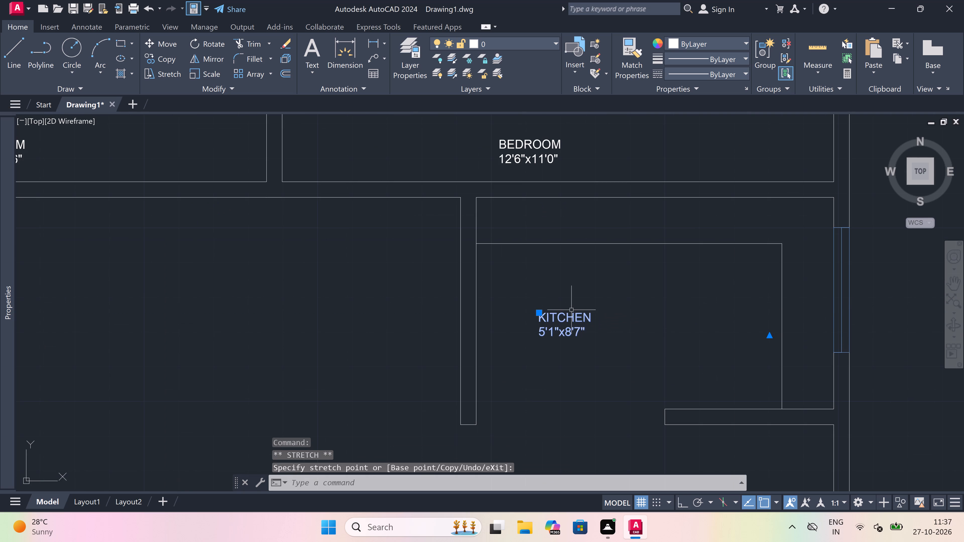
{"action": "left_click", "coordinate": [540, 312]}
{"action": "left_click", "coordinate": [602, 319]}
{"action": "key", "text": "Escape"}
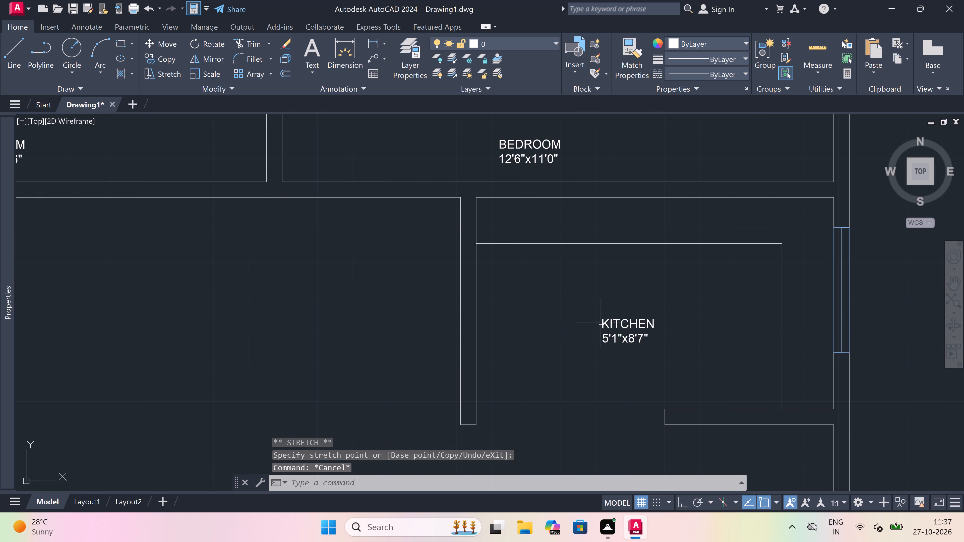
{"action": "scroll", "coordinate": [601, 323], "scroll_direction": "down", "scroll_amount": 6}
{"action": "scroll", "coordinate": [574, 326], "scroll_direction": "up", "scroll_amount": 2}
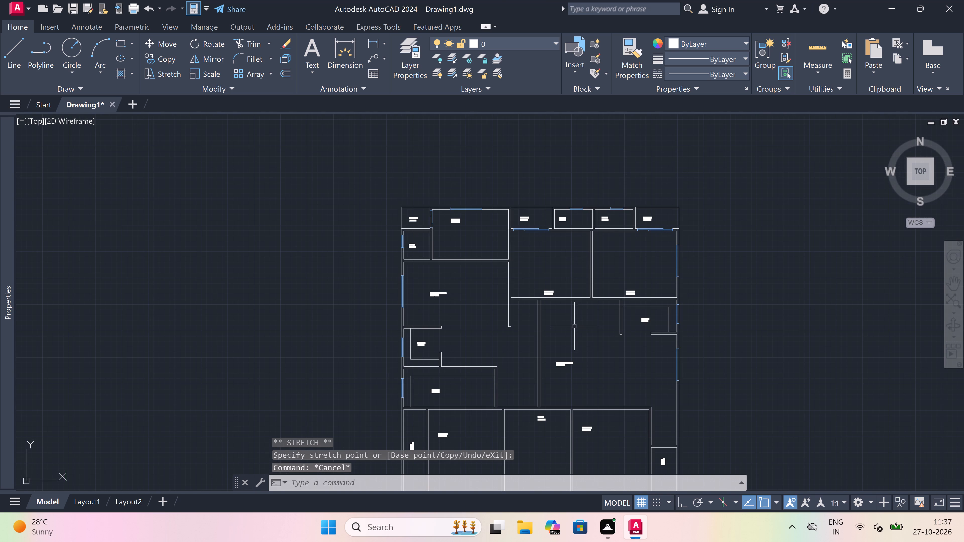
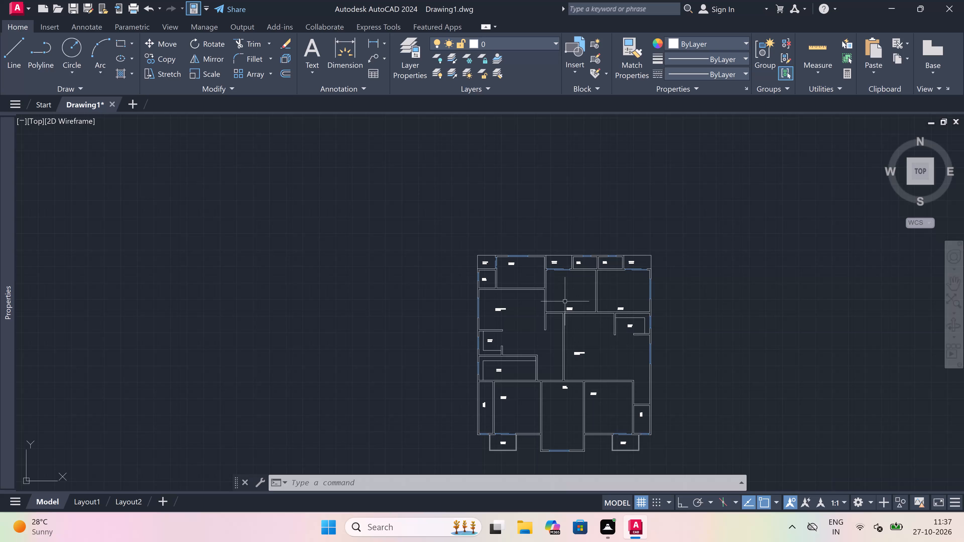
Make line1 the current layer.
{"action": "scroll", "coordinate": [533, 261], "scroll_direction": "up", "scroll_amount": 3}
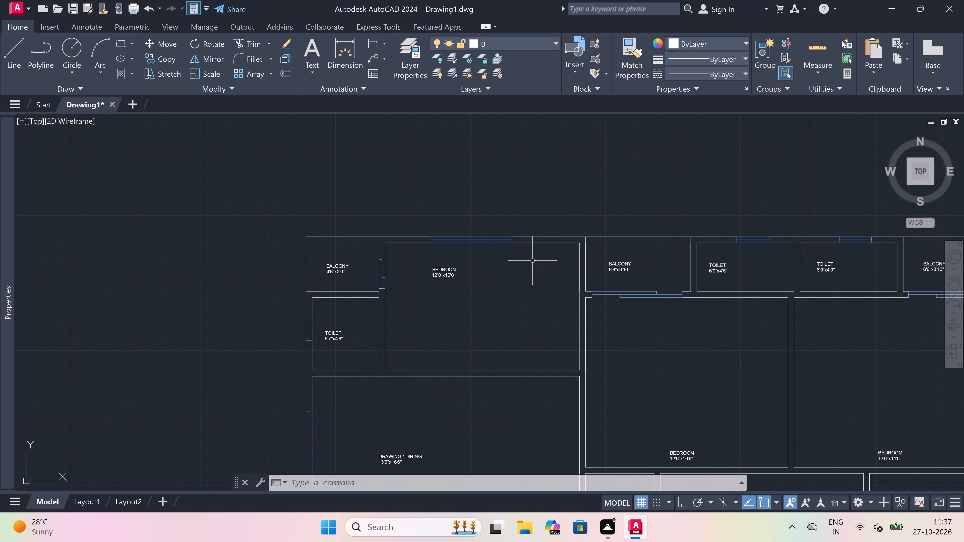
{"action": "left_click", "coordinate": [498, 42]}
{"action": "left_click", "coordinate": [522, 75]}
With ortho on, draw the 6'7"x4'6" toilet's east door jamb across its south wall, with a 2" westward stop and a 2' leaf north.
{"action": "key", "text": "l"}
{"action": "key", "text": "space"}
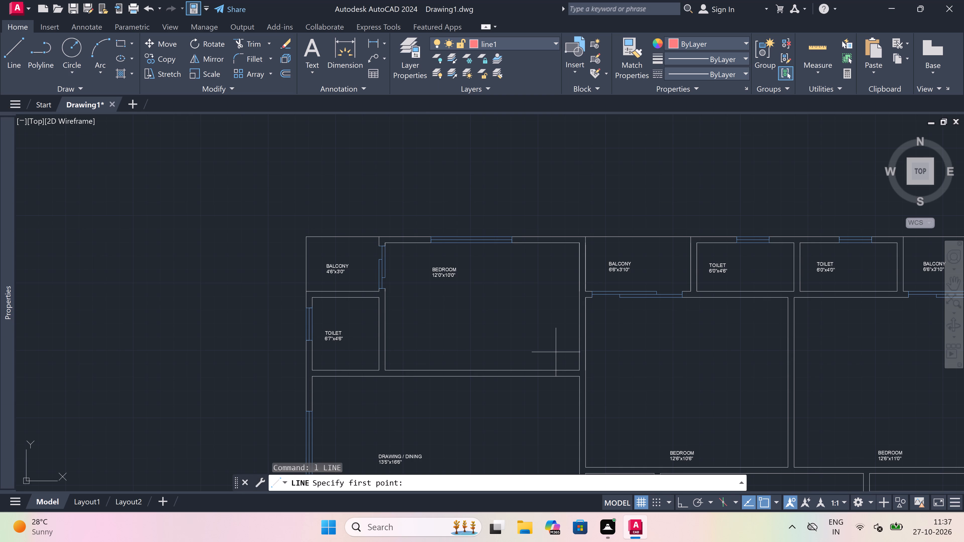
{"action": "scroll", "coordinate": [556, 349], "scroll_direction": "down", "scroll_amount": 2}
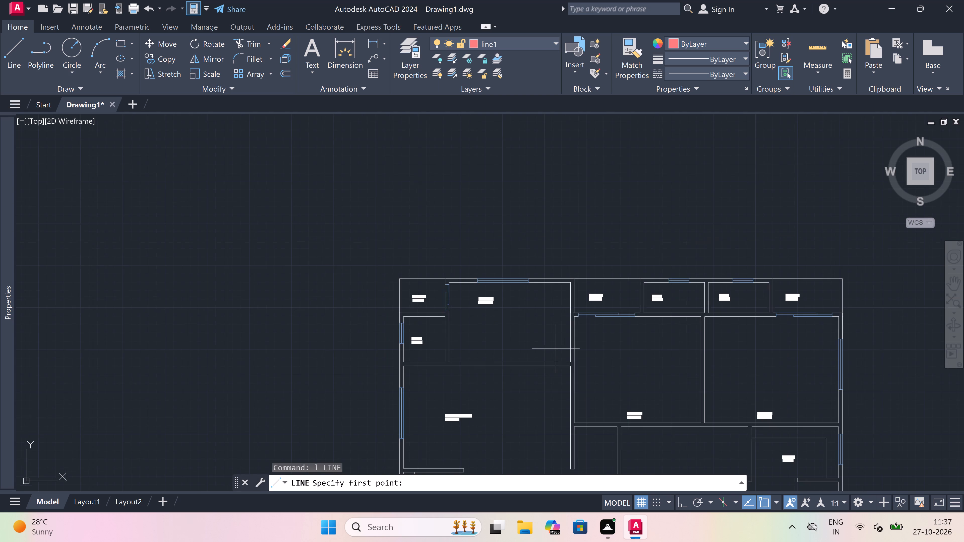
{"action": "scroll", "coordinate": [479, 357], "scroll_direction": "up", "scroll_amount": 2}
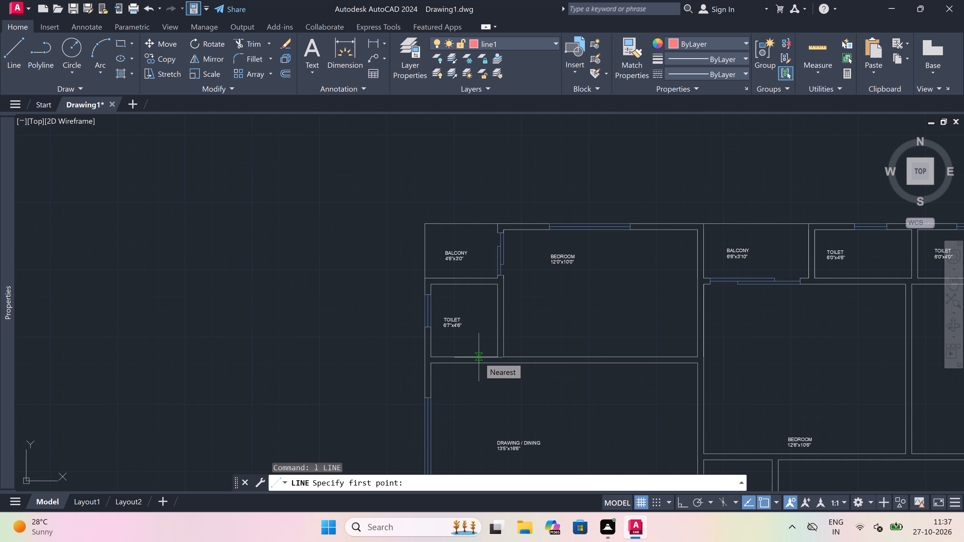
{"action": "scroll", "coordinate": [479, 357], "scroll_direction": "up", "scroll_amount": 1}
{"action": "scroll", "coordinate": [508, 369], "scroll_direction": "up", "scroll_amount": 1}
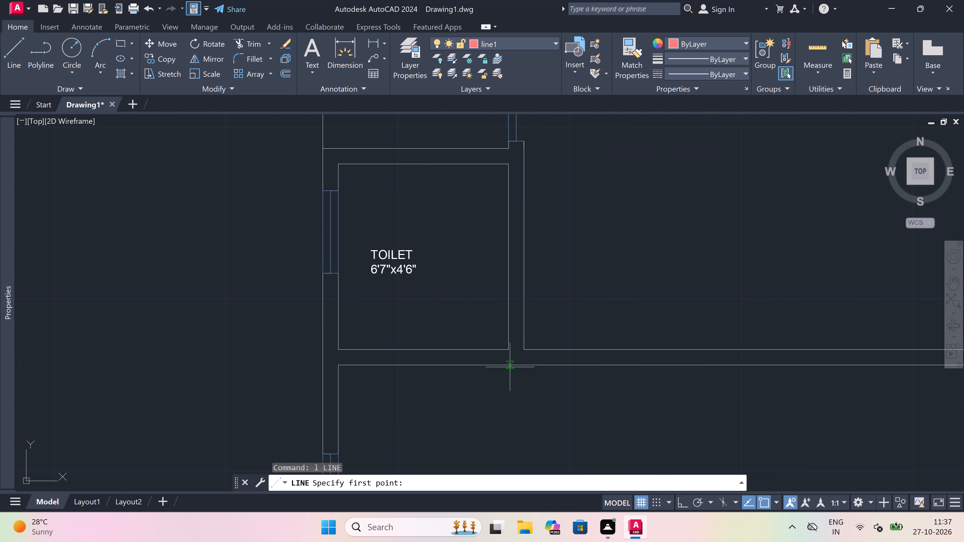
{"action": "scroll", "coordinate": [480, 367], "scroll_direction": "up", "scroll_amount": 1}
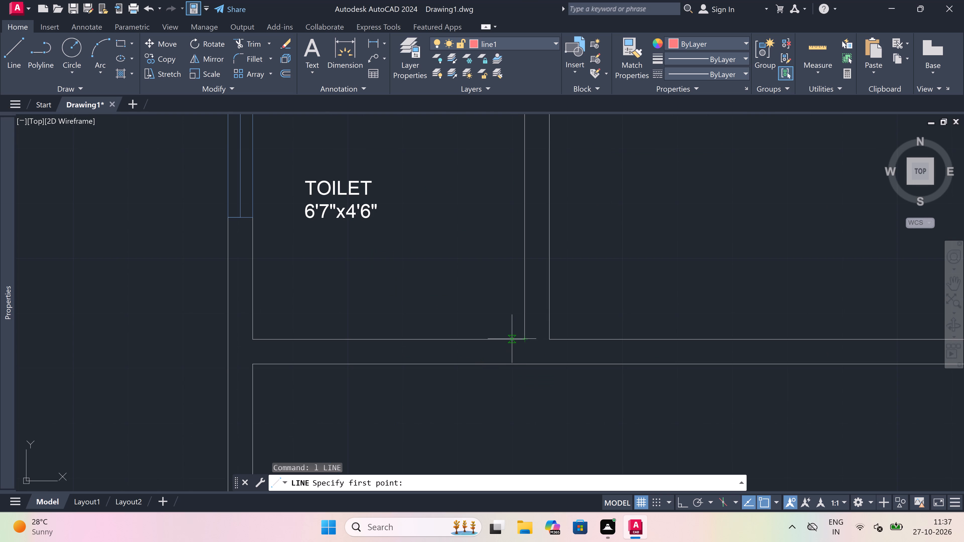
{"action": "left_click", "coordinate": [512, 339]}
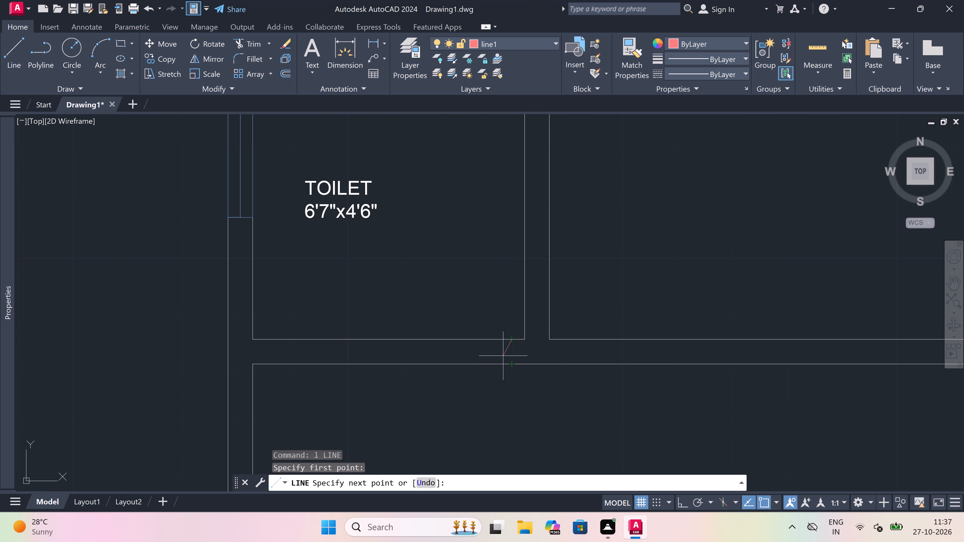
{"action": "key", "text": "F8"}
{"action": "left_click_drag", "start_coordinate": [511, 363], "coordinate": [511, 360]}
{"action": "scroll", "coordinate": [508, 348], "scroll_direction": "up", "scroll_amount": 2}
{"action": "left_click_drag", "start_coordinate": [513, 358], "coordinate": [460, 360]}
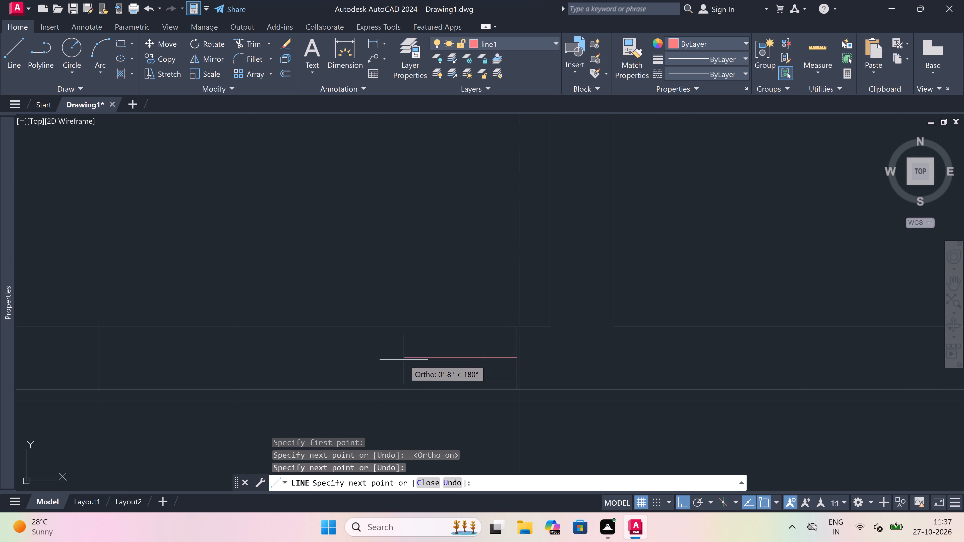
{"action": "key", "text": "2"}
{"action": "type", "text": "\""}
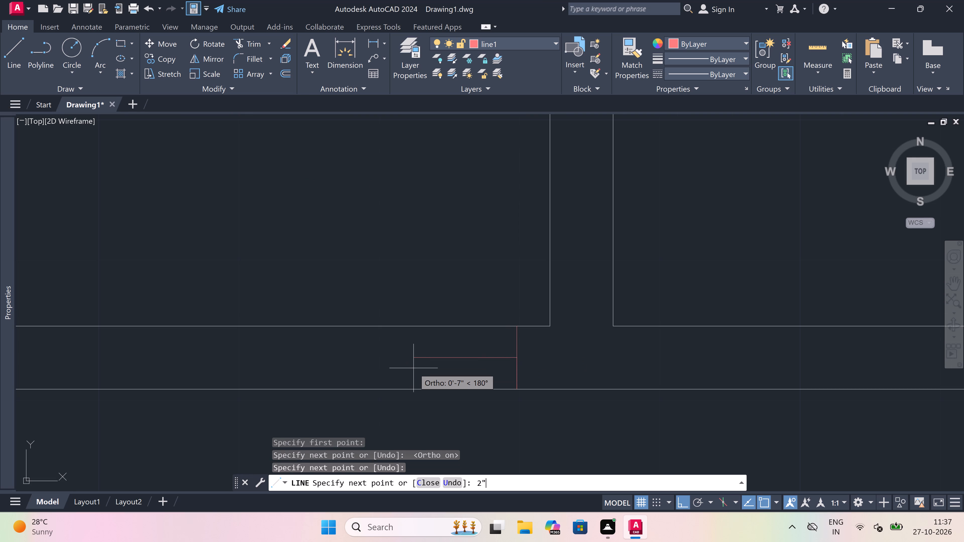
{"action": "key", "text": "space"}
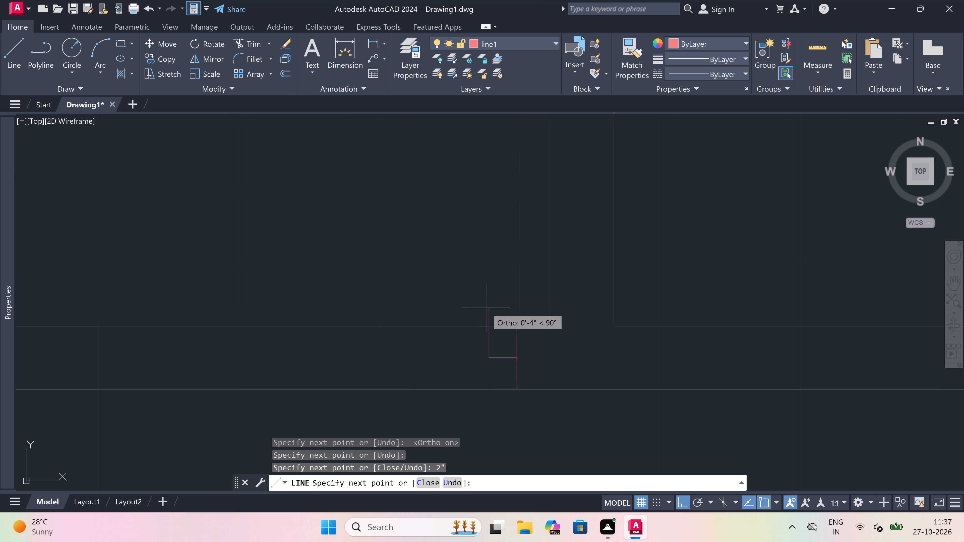
{"action": "type", "text": "2'"}
{"action": "key", "text": "space"}
{"action": "key", "text": "Escape"}
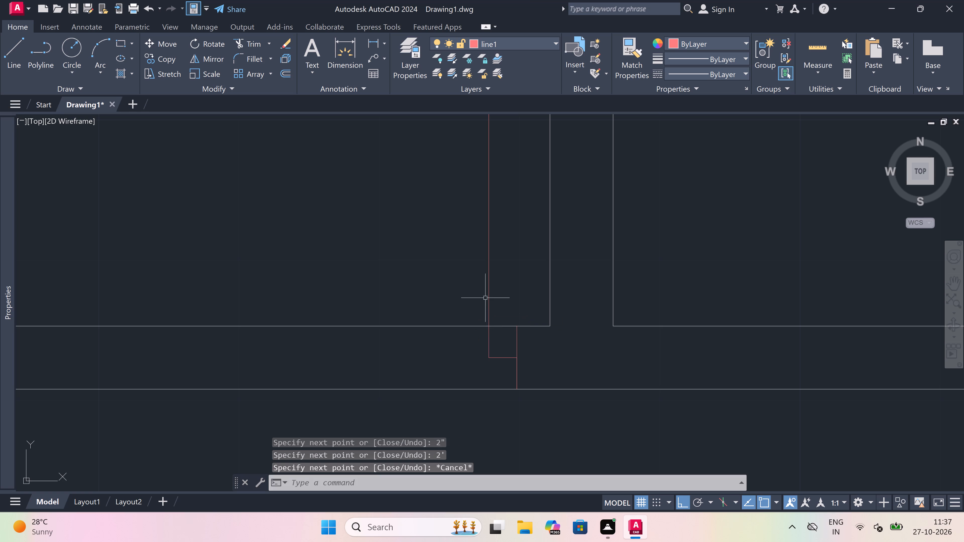
Draw the west door jamb across the 6'7"x4'6" toilet's south wall, with a 2" stop running east from its midpoint.
{"action": "key", "text": "space"}
{"action": "scroll", "coordinate": [465, 407], "scroll_direction": "down", "scroll_amount": 3}
{"action": "scroll", "coordinate": [437, 384], "scroll_direction": "up", "scroll_amount": 1}
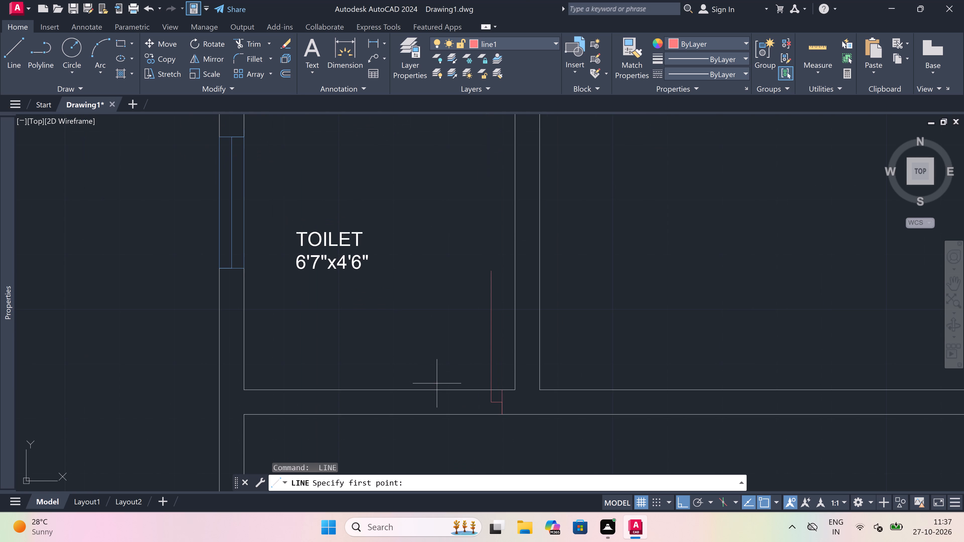
{"action": "left_click", "coordinate": [387, 389]}
{"action": "left_click", "coordinate": [385, 411]}
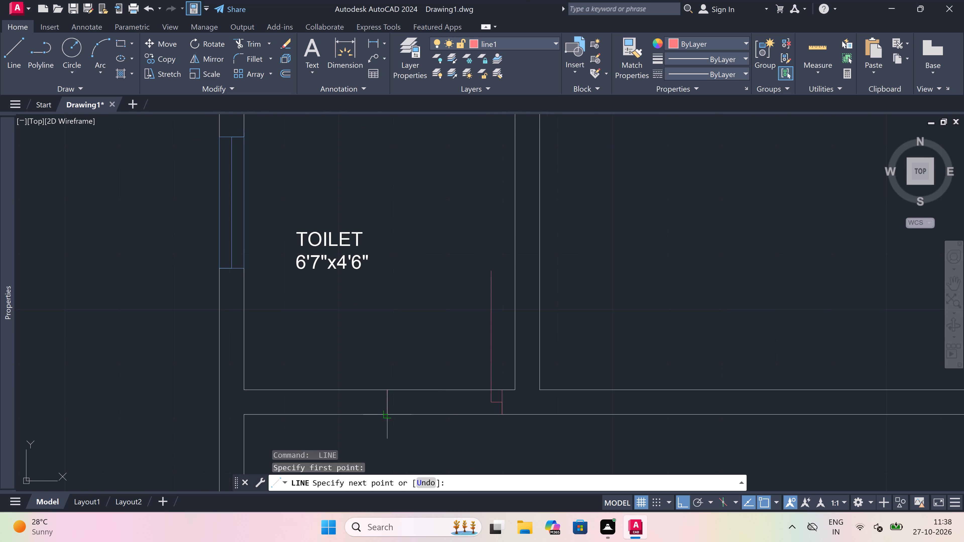
{"action": "left_click", "coordinate": [388, 398]}
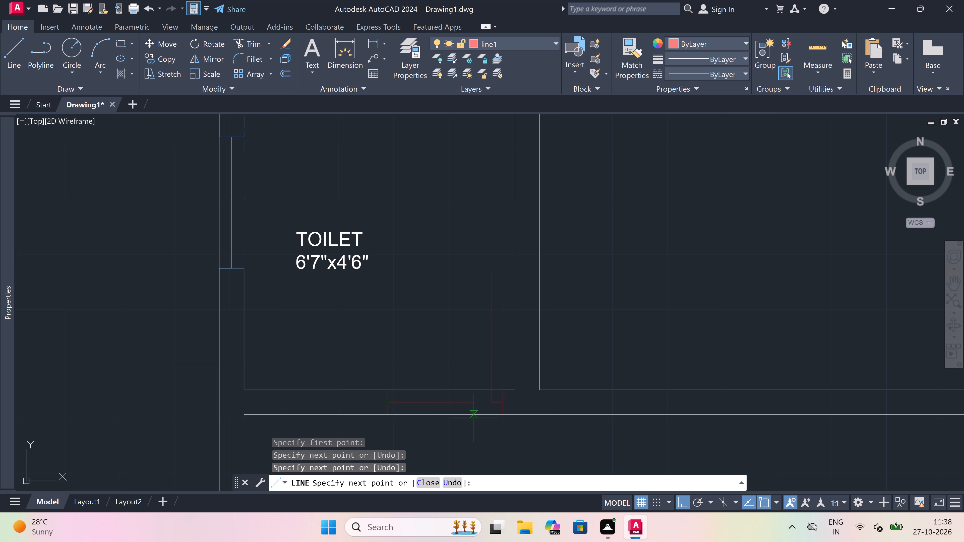
{"action": "key", "text": "2"}
{"action": "type", "text": "\""}
{"action": "key", "text": "space"}
{"action": "key", "text": "Escape"}
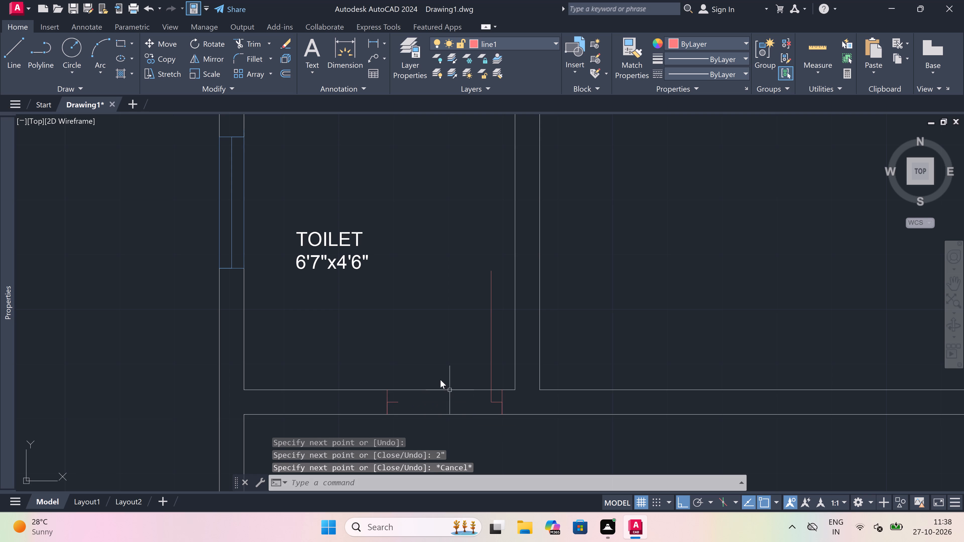
Draw the toilet door's swing as a Start, End, Direction arc from the leaf's north end to the west jamb stop's end.
{"action": "left_click", "coordinate": [98, 65]}
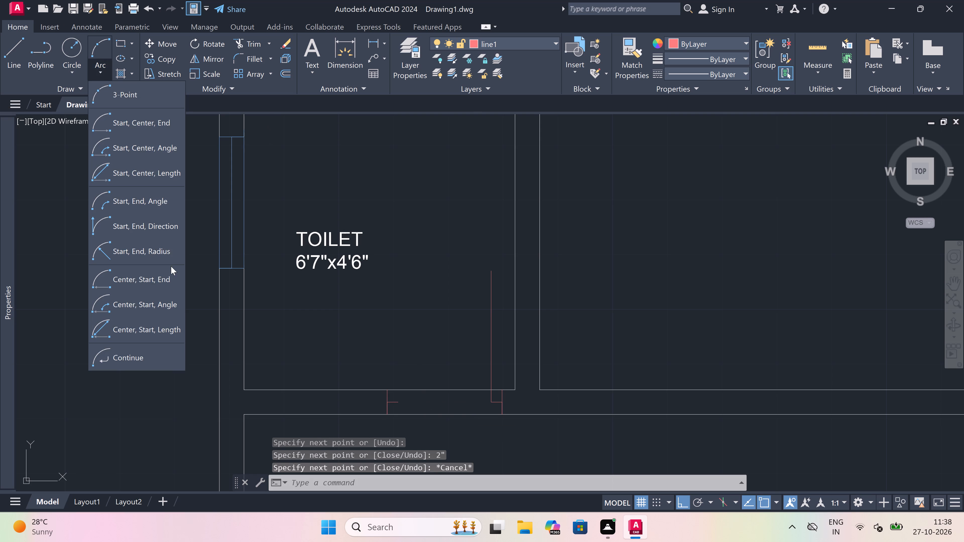
{"action": "left_click", "coordinate": [168, 234]}
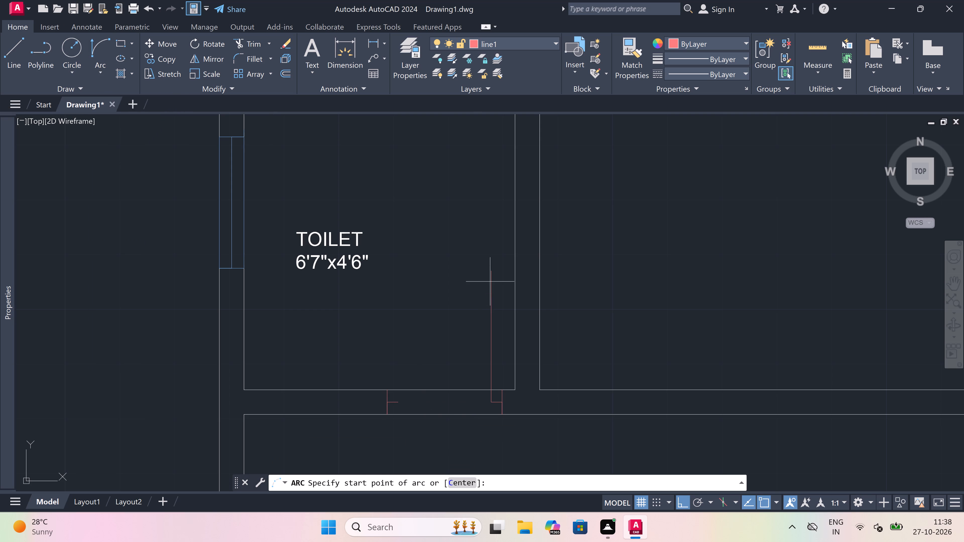
{"action": "left_click_drag", "start_coordinate": [490, 268], "coordinate": [484, 287]}
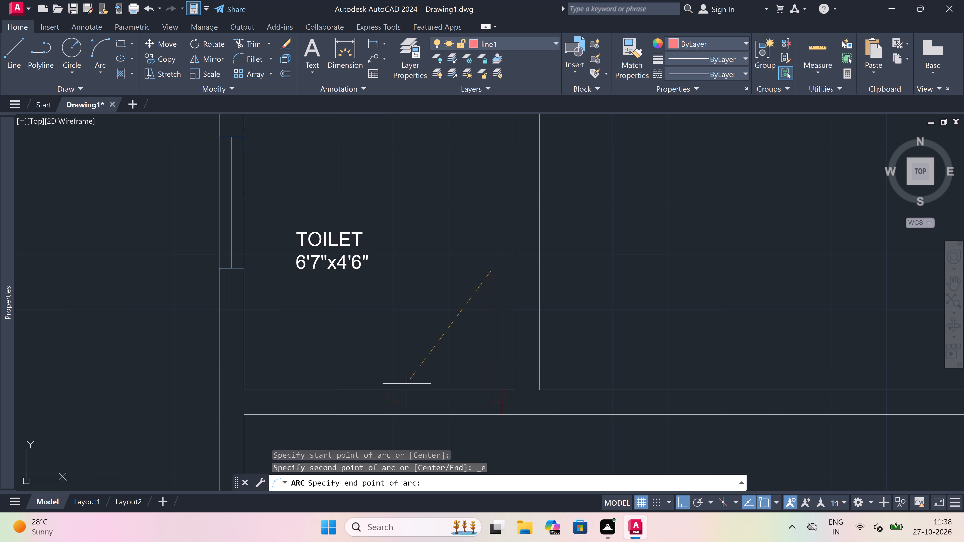
{"action": "left_click", "coordinate": [401, 401]}
{"action": "left_click", "coordinate": [381, 360]}
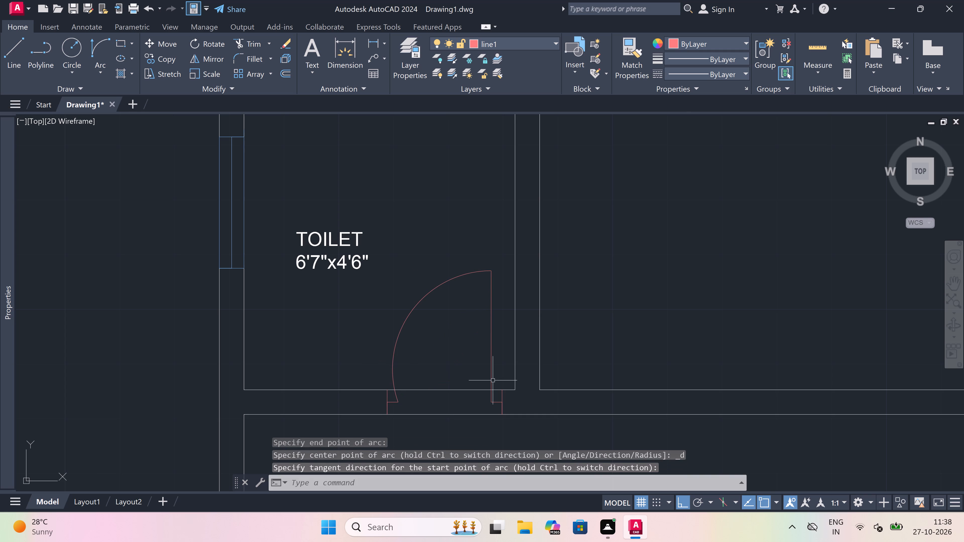
Trim both face lines of the toilet's south wall between the two door jambs.
{"action": "key", "text": "t"}
{"action": "type", "text": "r"}
{"action": "key", "text": "space"}
{"action": "scroll", "coordinate": [479, 365], "scroll_direction": "down", "scroll_amount": 1}
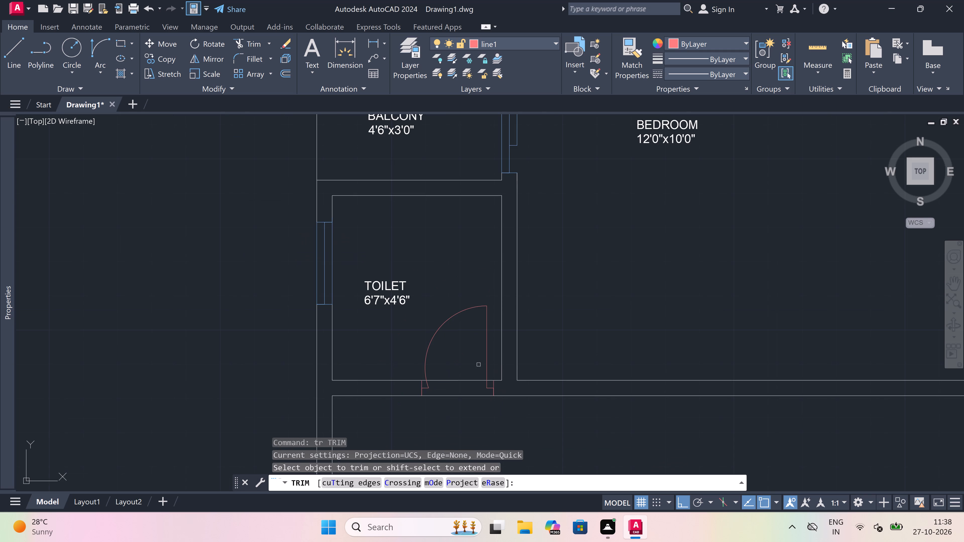
{"action": "left_click", "coordinate": [478, 365]}
{"action": "left_click", "coordinate": [471, 418]}
{"action": "key", "text": "Escape"}
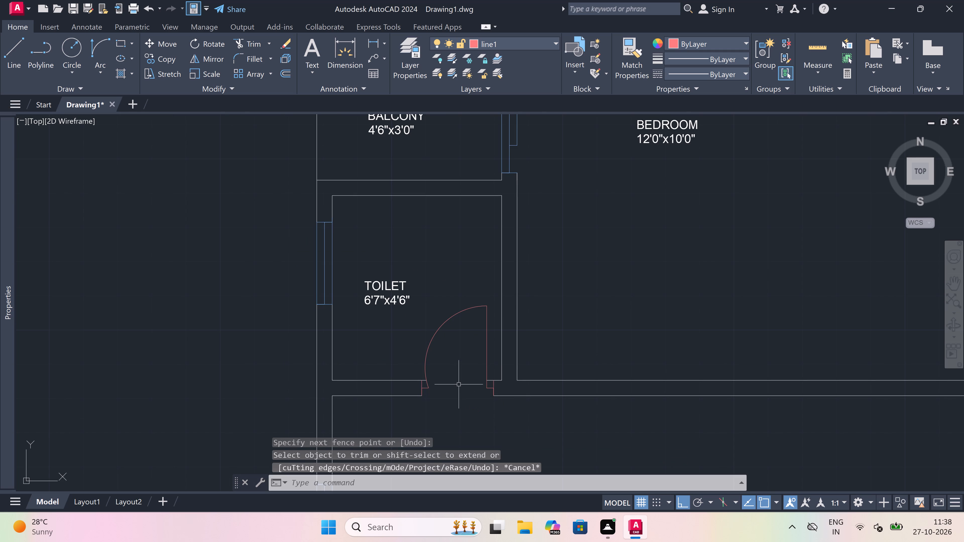
Draw the 12'0"x10'0" bedroom's west door jamb across its south wall near the corner, with a 2" eastward stop and a 3' leaf north.
{"action": "key", "text": "l"}
{"action": "key", "text": "space"}
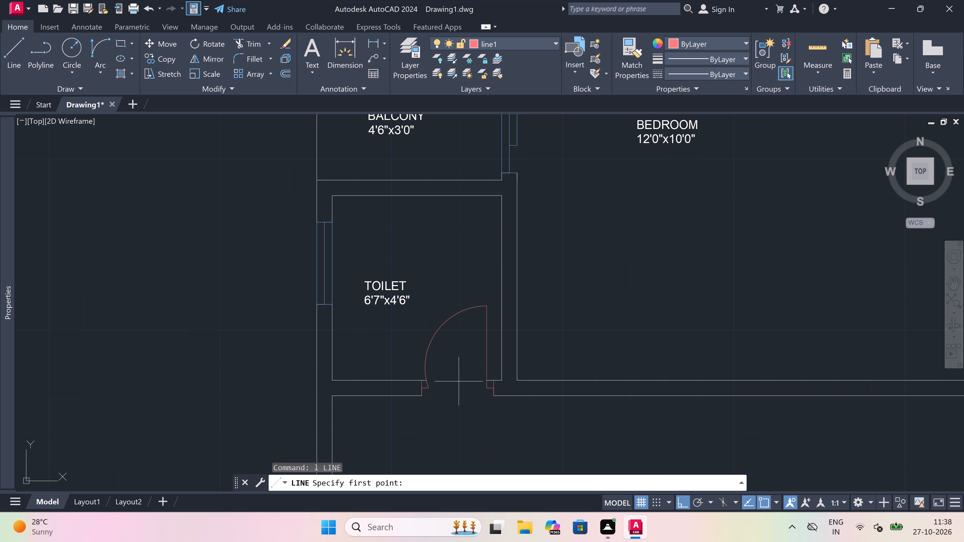
{"action": "scroll", "coordinate": [462, 378], "scroll_direction": "down", "scroll_amount": 2}
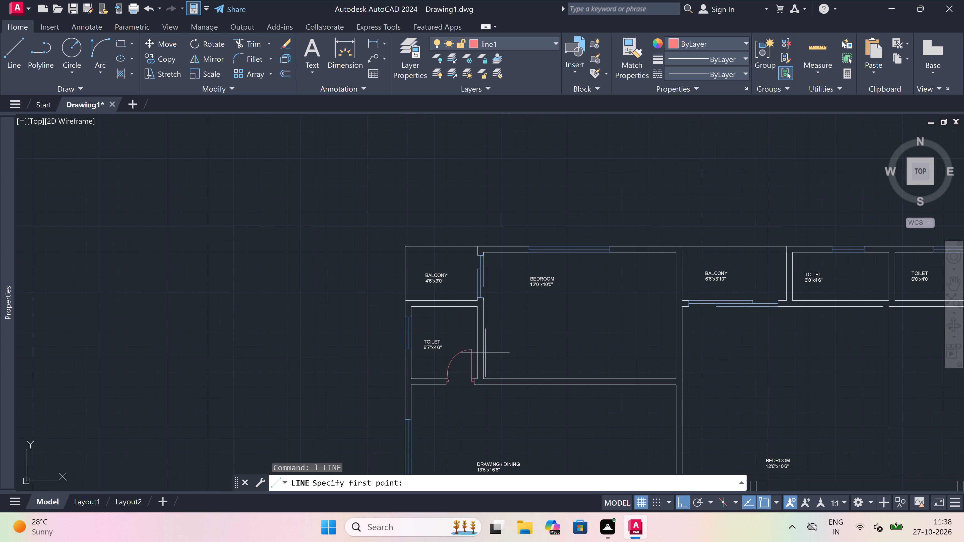
{"action": "scroll", "coordinate": [499, 363], "scroll_direction": "up", "scroll_amount": 1}
{"action": "scroll", "coordinate": [477, 387], "scroll_direction": "up", "scroll_amount": 2}
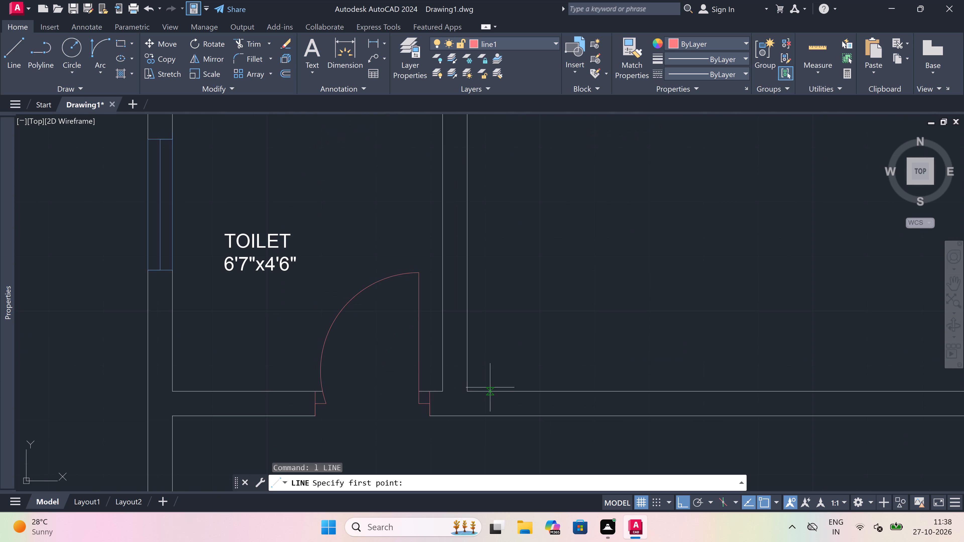
{"action": "left_click", "coordinate": [487, 392]}
{"action": "left_click", "coordinate": [486, 414]}
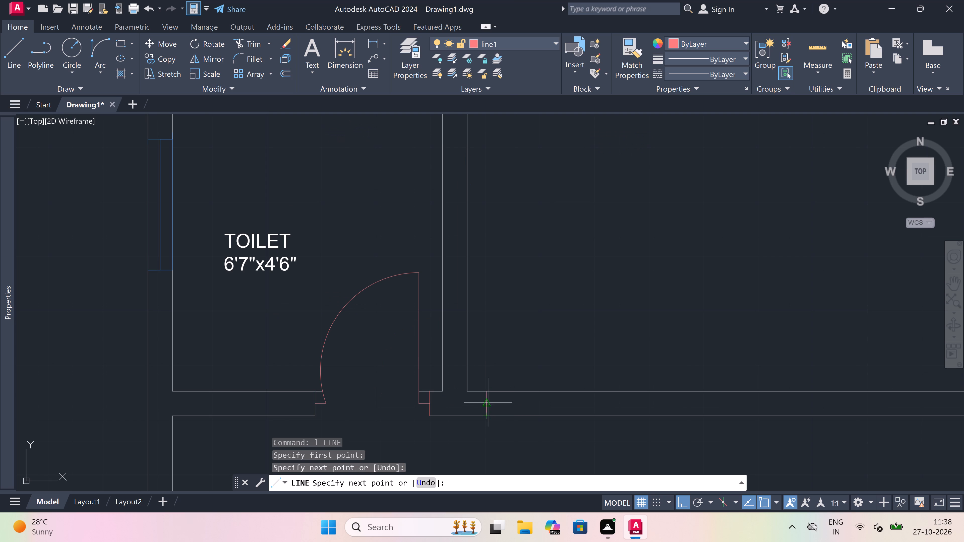
{"action": "left_click", "coordinate": [488, 398]}
{"action": "type", "text": "2\""}
{"action": "key", "text": "space"}
{"action": "type", "text": "3'"}
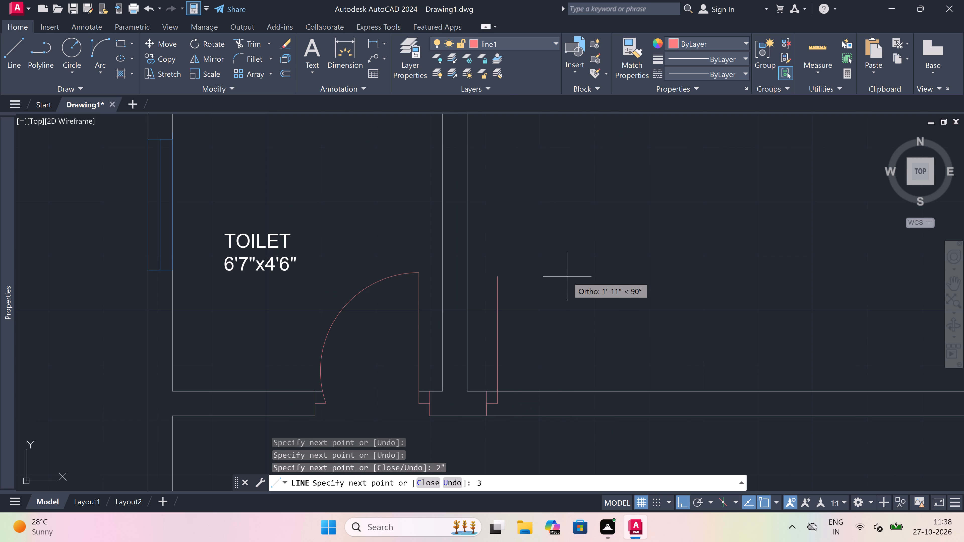
{"action": "key", "text": "space"}
{"action": "key", "text": "Escape"}
Draw the east door jamb across the 12'0"x10'0" bedroom's south wall, with a 2" stop running west from its midpoint.
{"action": "key", "text": "space"}
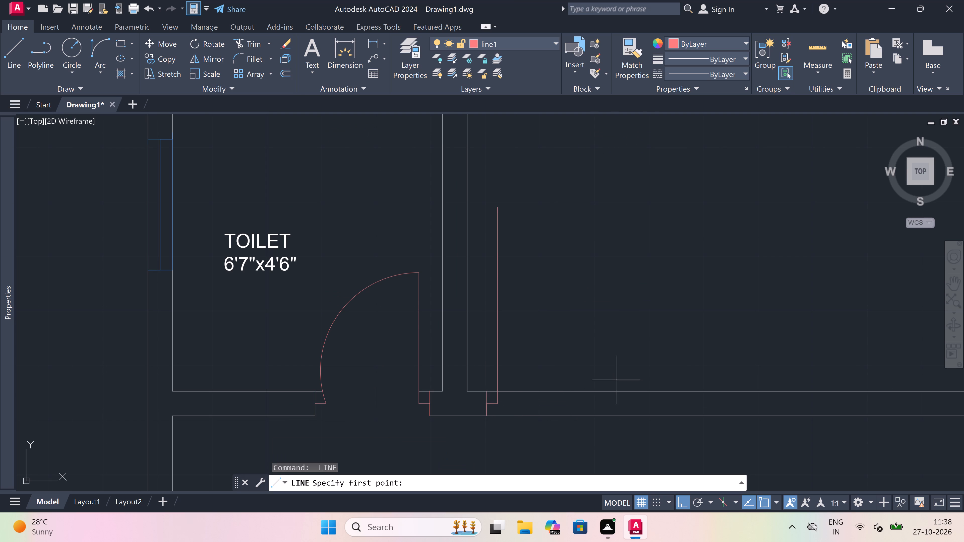
{"action": "left_click", "coordinate": [642, 391]}
{"action": "left_click", "coordinate": [642, 414]}
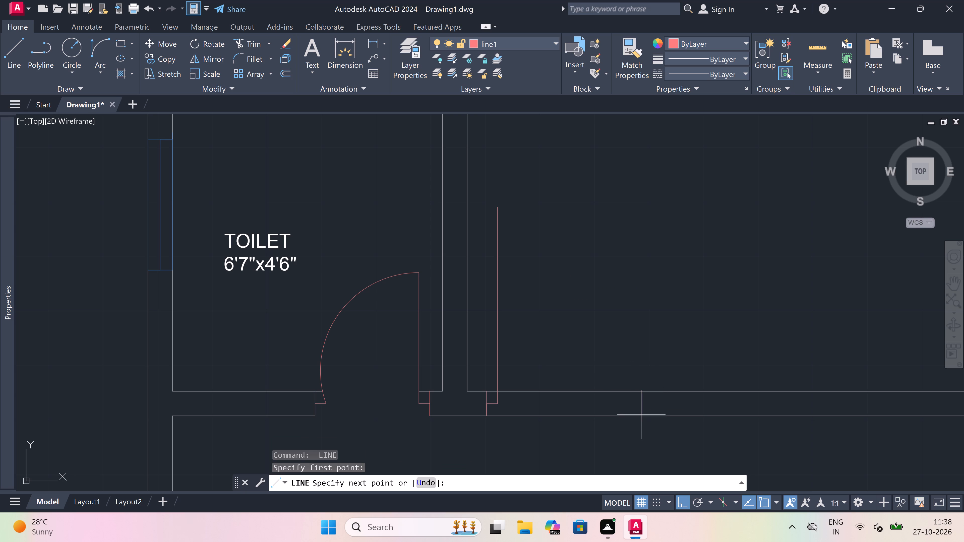
{"action": "left_click_drag", "start_coordinate": [644, 405], "coordinate": [638, 404]}
{"action": "type", "text": "2\""}
{"action": "key", "text": "space"}
{"action": "key", "text": "Escape"}
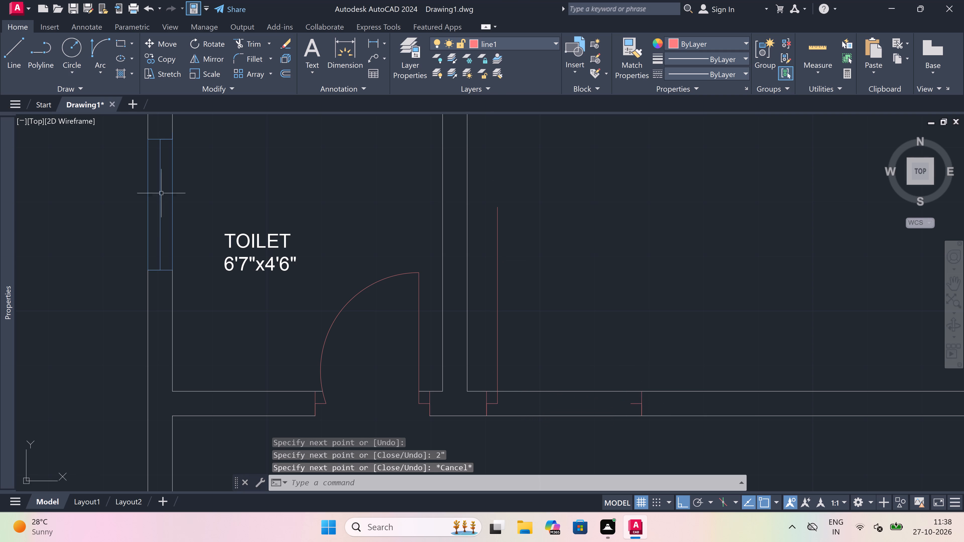
Draw the bedroom door's swing as a Start, End, Direction arc from the leaf's north end to the east jamb stop's end.
{"action": "left_click_drag", "start_coordinate": [95, 50], "coordinate": [105, 49]}
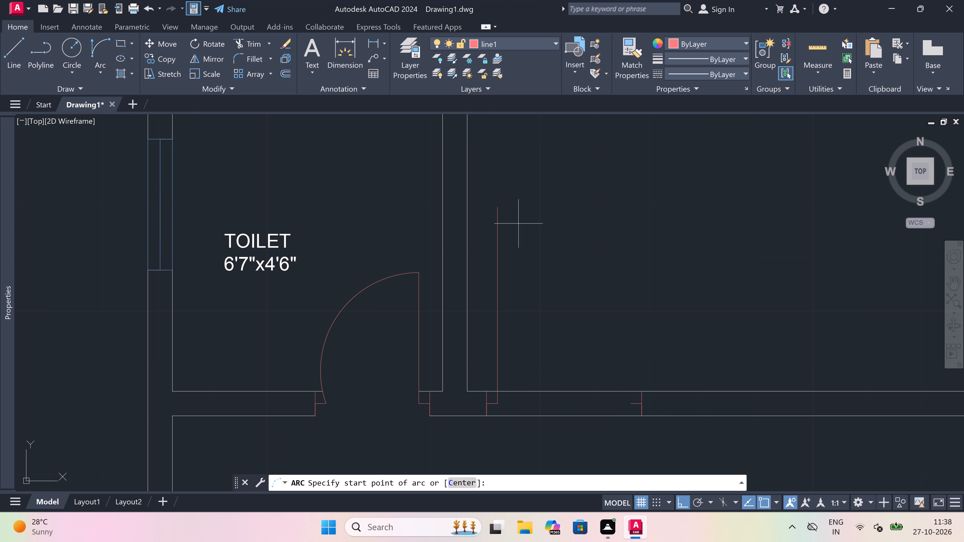
{"action": "left_click", "coordinate": [496, 209]}
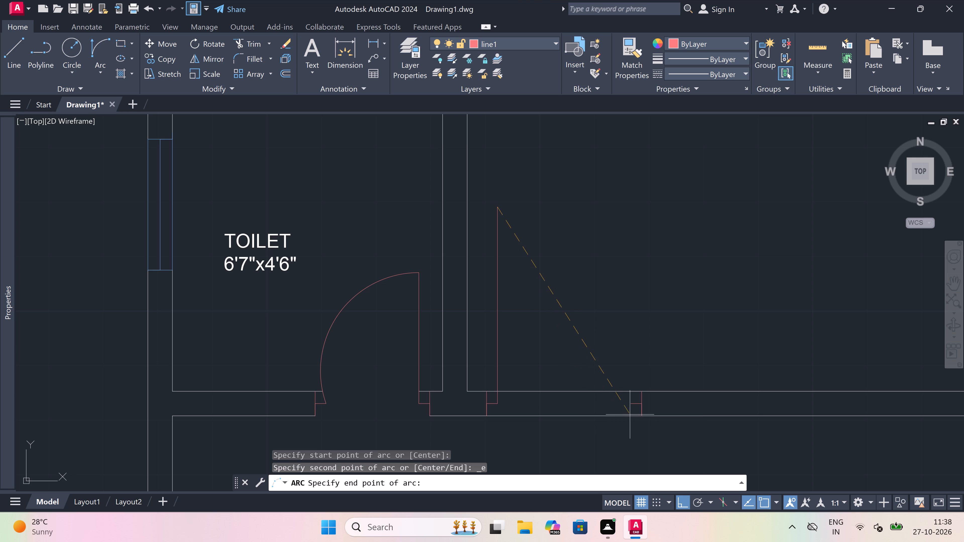
{"action": "left_click_drag", "start_coordinate": [629, 407], "coordinate": [636, 381]}
{"action": "left_click", "coordinate": [693, 242]}
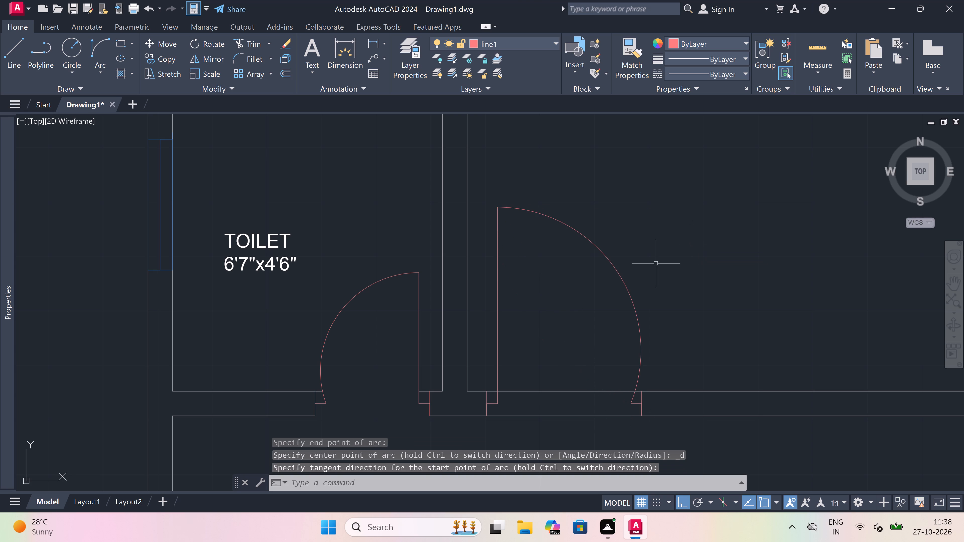
Trim both face lines of the 12'0"x10'0" bedroom's south wall between the two door jambs.
{"action": "key", "text": "t"}
{"action": "key", "text": "r"}
{"action": "key", "text": "space"}
{"action": "scroll", "coordinate": [548, 283], "scroll_direction": "down", "scroll_amount": 2}
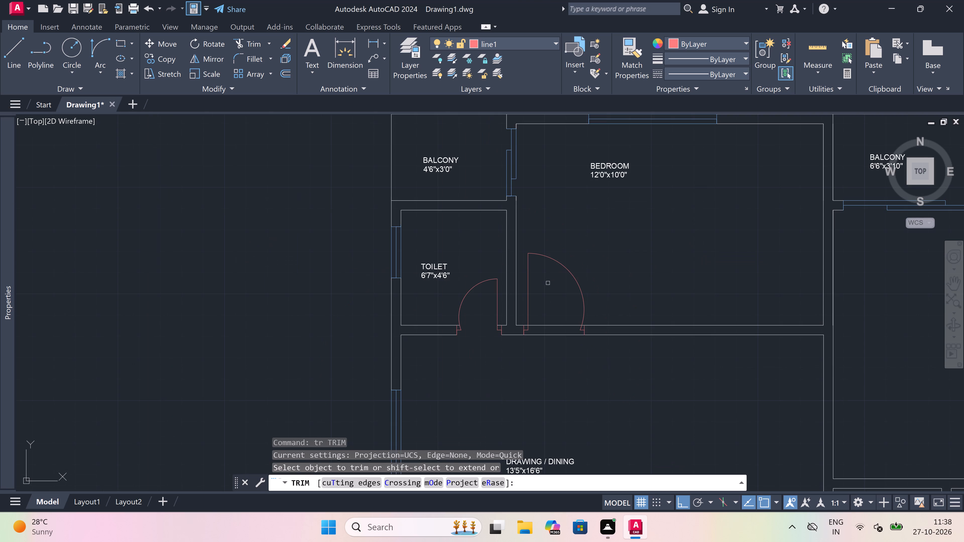
{"action": "left_click_drag", "start_coordinate": [548, 288], "coordinate": [550, 304]}
{"action": "left_click", "coordinate": [542, 425]}
{"action": "key", "text": "Escape"}
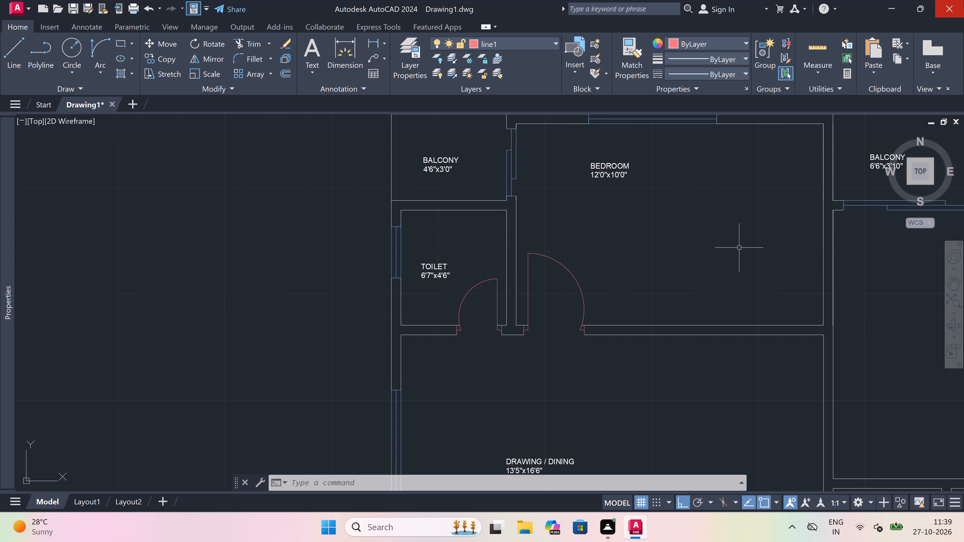
Move the 6'0"x4'6" toilet's room label about 2'-1" east inside the room.
{"action": "scroll", "coordinate": [637, 421], "scroll_direction": "down", "scroll_amount": 1}
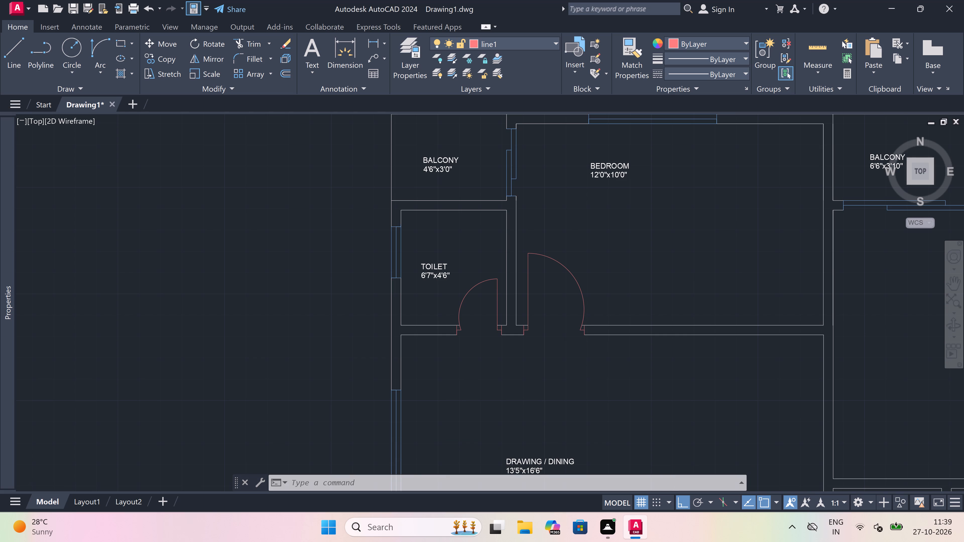
{"action": "scroll", "coordinate": [637, 421], "scroll_direction": "down", "scroll_amount": 2}
{"action": "scroll", "coordinate": [686, 381], "scroll_direction": "down", "scroll_amount": 2}
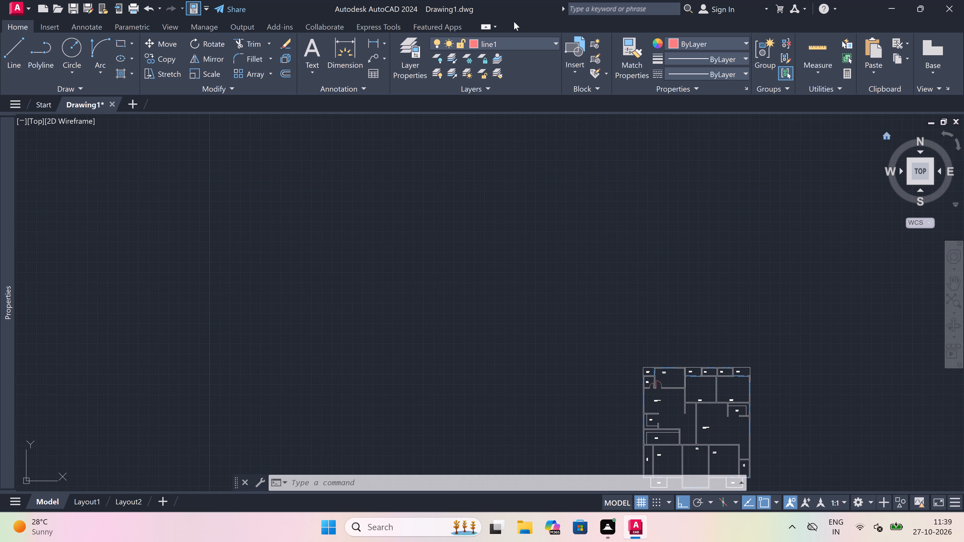
{"action": "scroll", "coordinate": [515, 22], "scroll_direction": "down", "scroll_amount": 2}
{"action": "scroll", "coordinate": [536, 226], "scroll_direction": "down", "scroll_amount": 1}
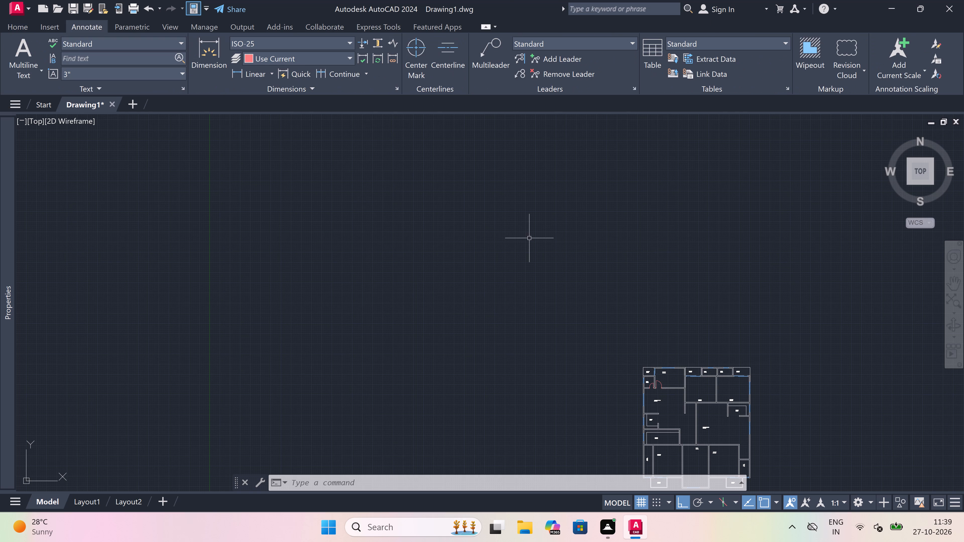
{"action": "scroll", "coordinate": [536, 226], "scroll_direction": "down", "scroll_amount": 1}
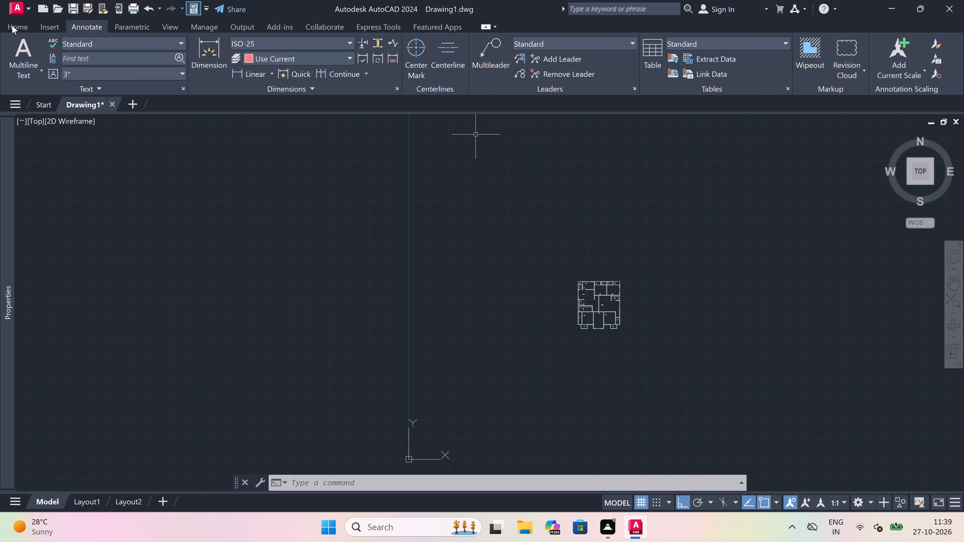
{"action": "left_click", "coordinate": [12, 25]}
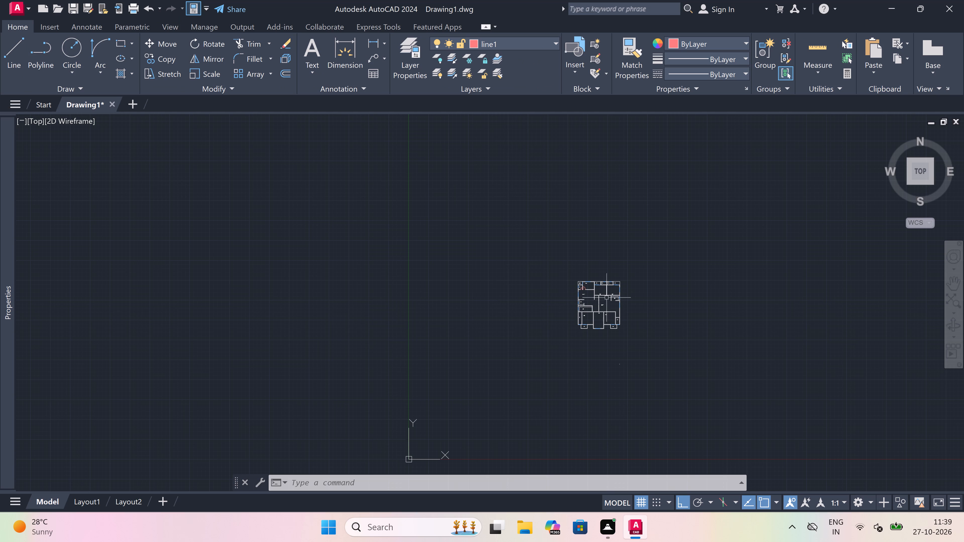
{"action": "scroll", "coordinate": [601, 284], "scroll_direction": "up", "scroll_amount": 6}
{"action": "scroll", "coordinate": [525, 259], "scroll_direction": "up", "scroll_amount": 1}
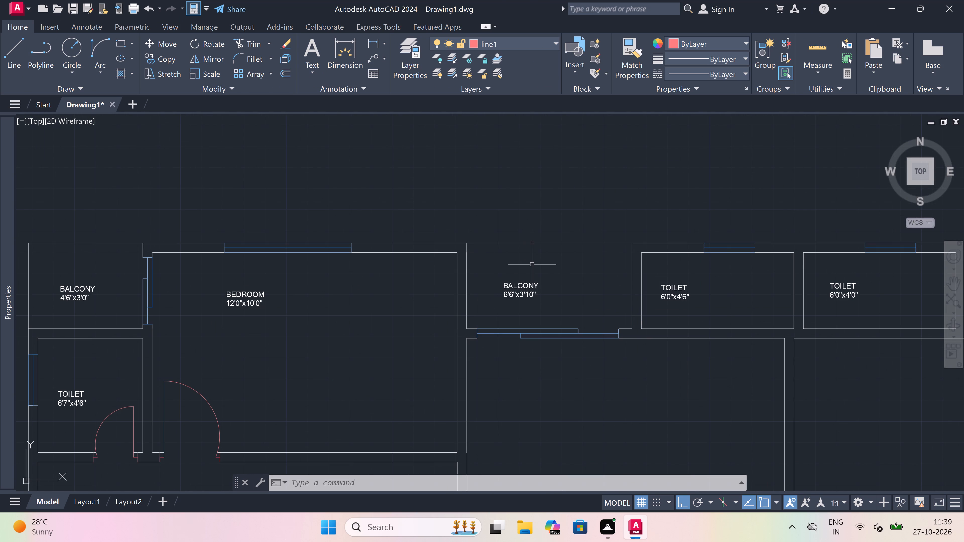
{"action": "scroll", "coordinate": [649, 313], "scroll_direction": "up", "scroll_amount": 1}
{"action": "scroll", "coordinate": [691, 267], "scroll_direction": "up", "scroll_amount": 1}
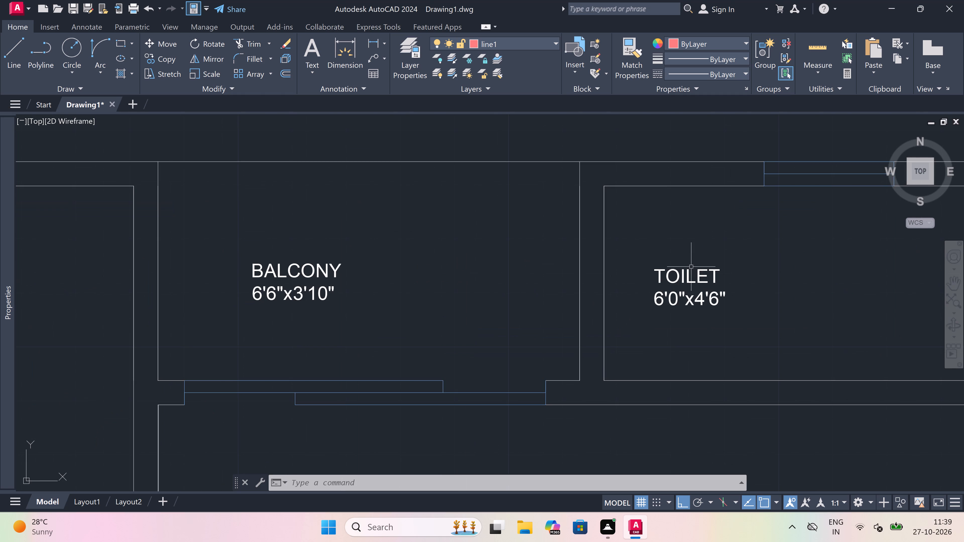
{"action": "left_click", "coordinate": [691, 267]}
{"action": "left_click", "coordinate": [657, 315]}
{"action": "left_click", "coordinate": [656, 268]}
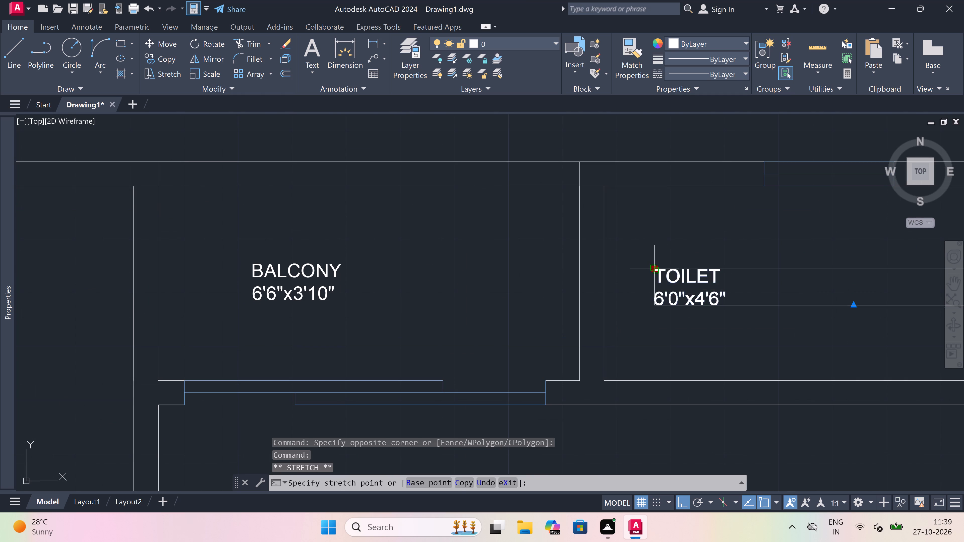
{"action": "scroll", "coordinate": [656, 268], "scroll_direction": "down", "scroll_amount": 2}
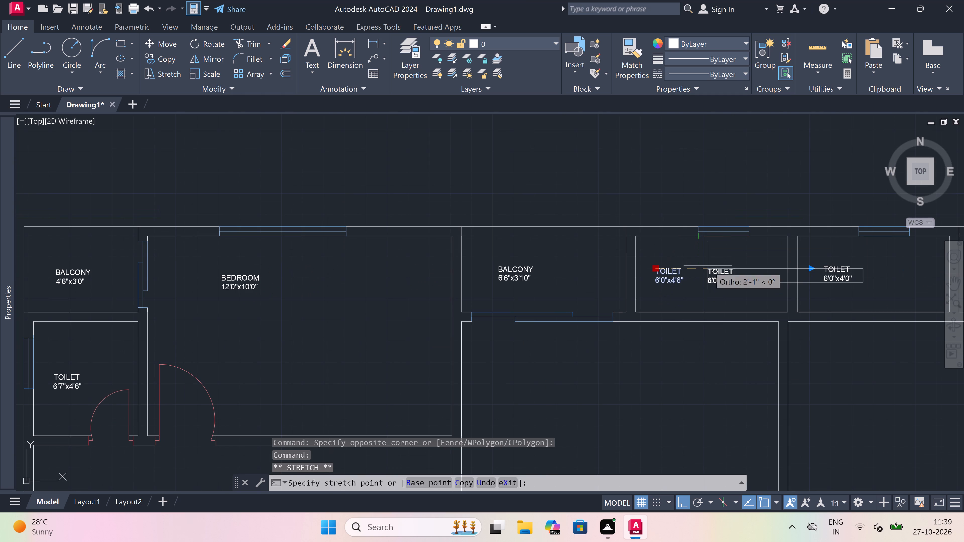
{"action": "left_click", "coordinate": [708, 267]}
{"action": "key", "text": "Escape"}
Draw the south door jamb across the 6'0"x4'6" toilet's west wall near the corner, with a 2" northward stop and a 2' leaf east.
{"action": "scroll", "coordinate": [654, 284], "scroll_direction": "up", "scroll_amount": 2}
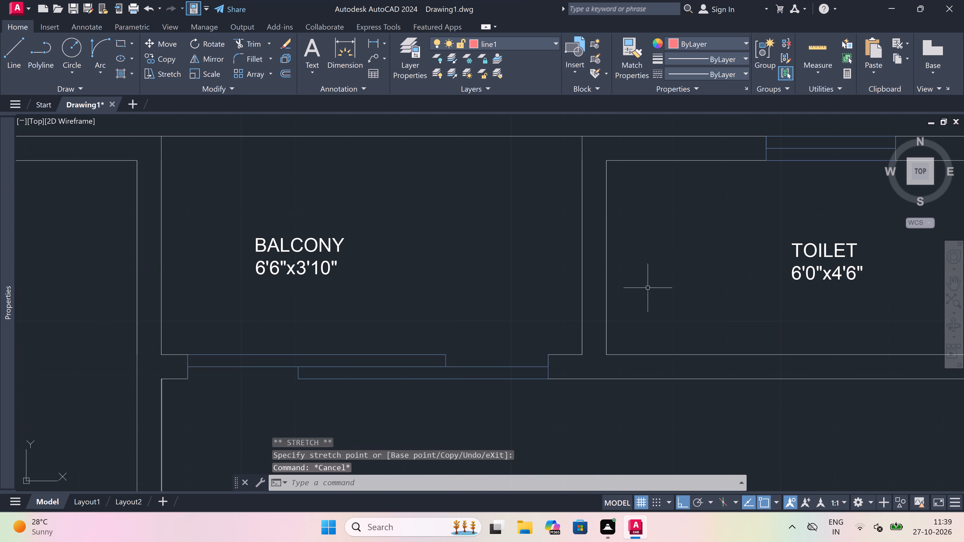
{"action": "key", "text": "l"}
{"action": "key", "text": "space"}
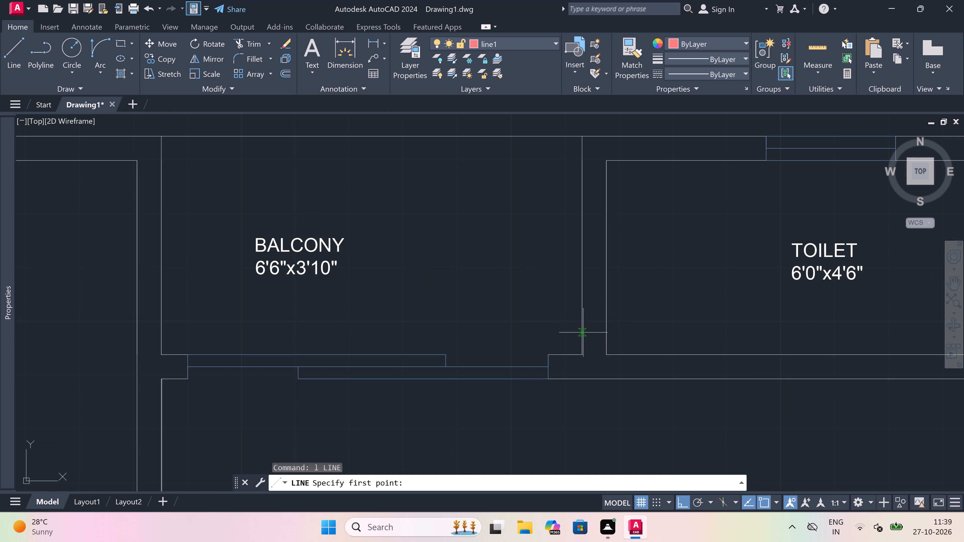
{"action": "left_click", "coordinate": [585, 337]}
{"action": "left_click", "coordinate": [608, 340]}
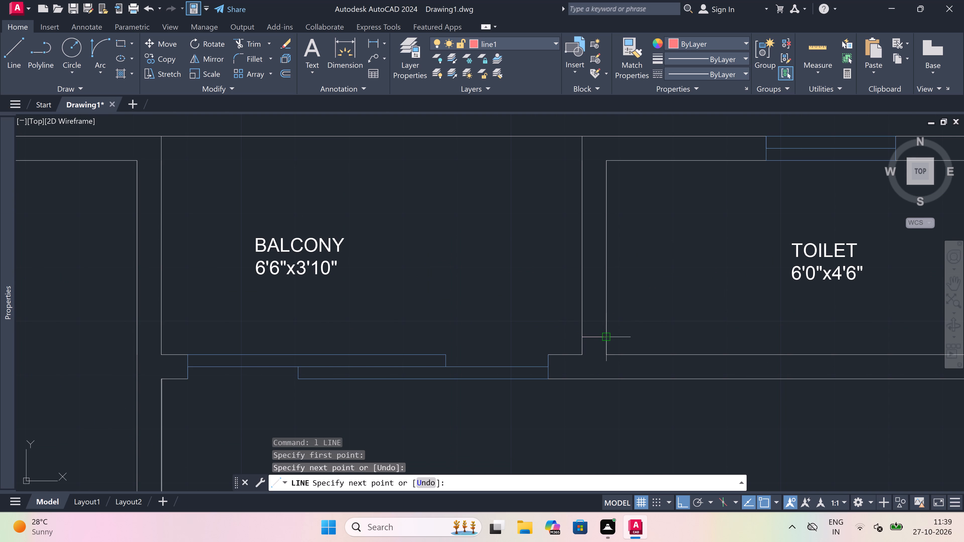
{"action": "left_click", "coordinate": [598, 333]}
{"action": "scroll", "coordinate": [590, 280], "scroll_direction": "up", "scroll_amount": 1}
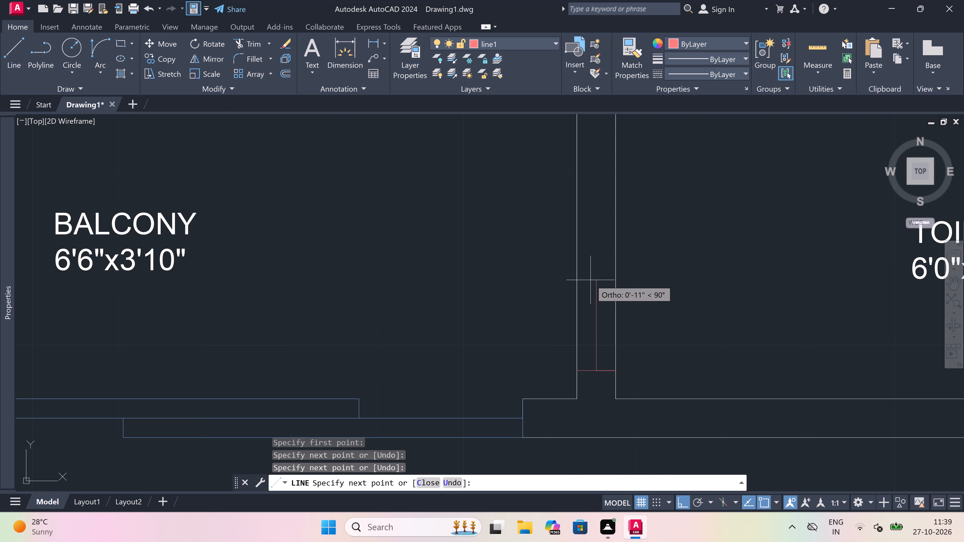
{"action": "type", "text": "2\""}
{"action": "key", "text": "space"}
{"action": "type", "text": "2'"}
{"action": "key", "text": "space"}
{"action": "key", "text": "Escape"}
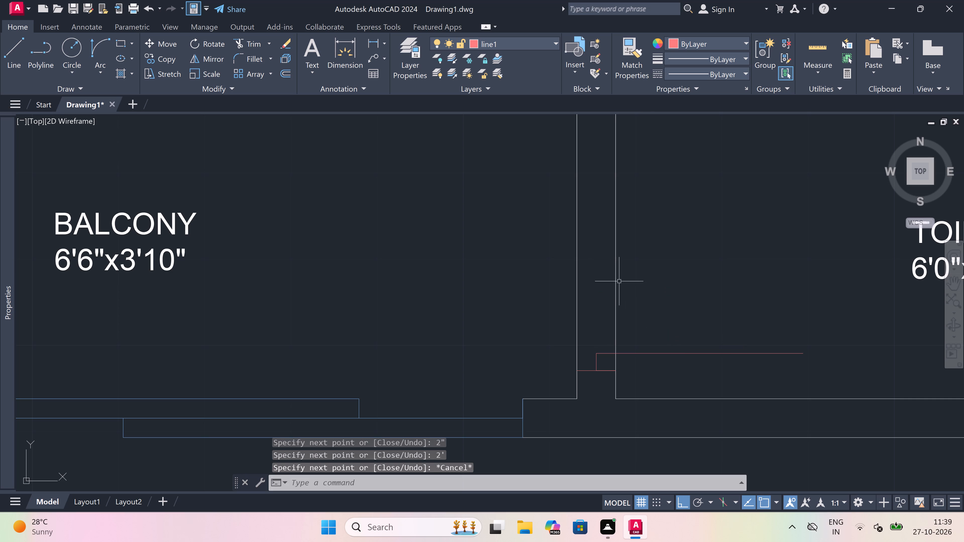
Draw the north door jamb across the 6'0"x4'6" toilet's west wall, with a 2" stop running south from its midpoint.
{"action": "key", "text": "space"}
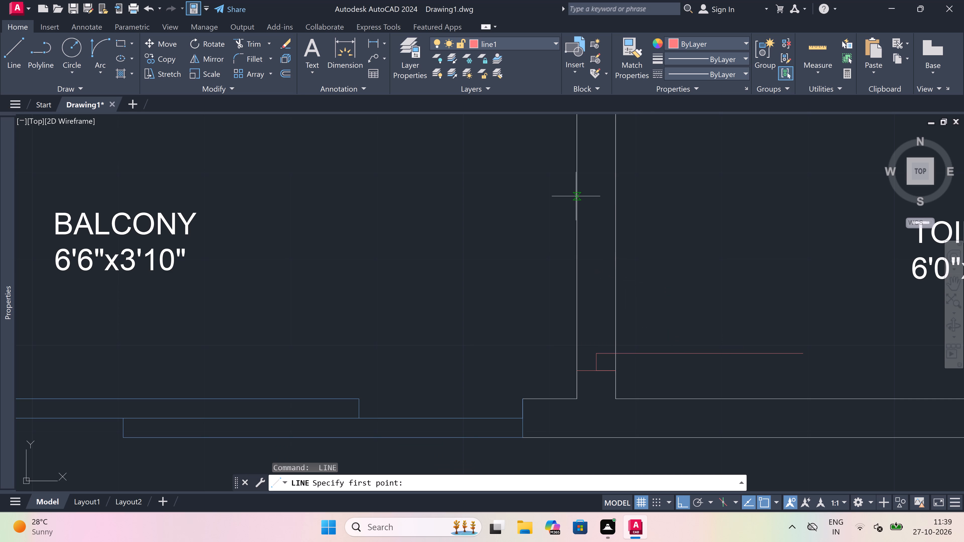
{"action": "left_click", "coordinate": [579, 195]}
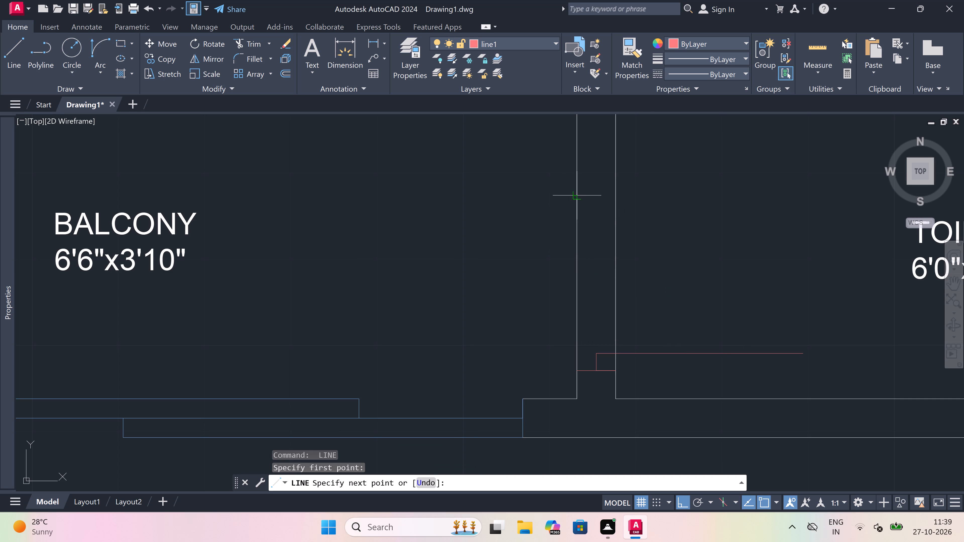
{"action": "left_click", "coordinate": [620, 192]}
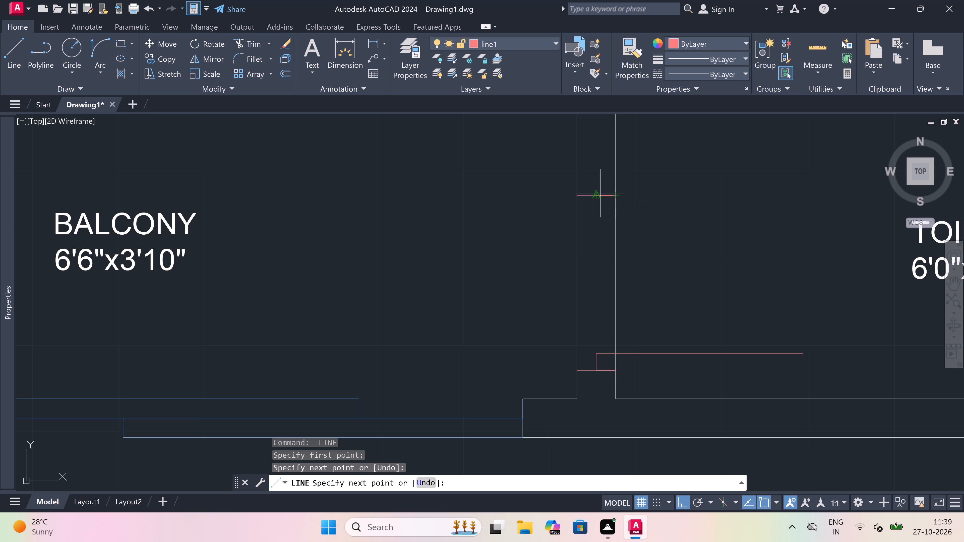
{"action": "left_click_drag", "start_coordinate": [598, 193], "coordinate": [598, 200]}
{"action": "type", "text": "2\""}
{"action": "key", "text": "space"}
{"action": "key", "text": "Escape"}
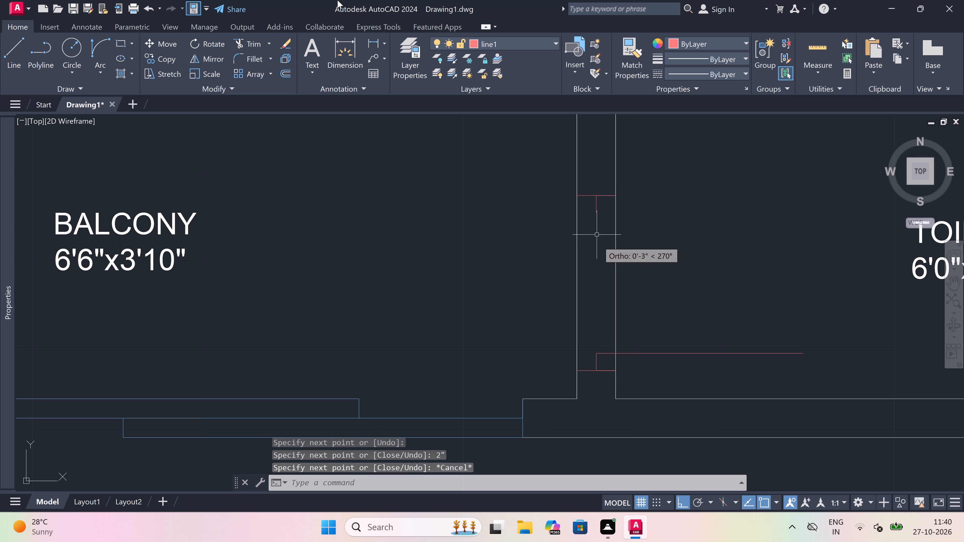
Draw the 6'0"x4'6" toilet door's swing as a Start, End, Direction arc from the leaf's east end to the north jamb stop's end.
{"action": "left_click", "coordinate": [105, 47]}
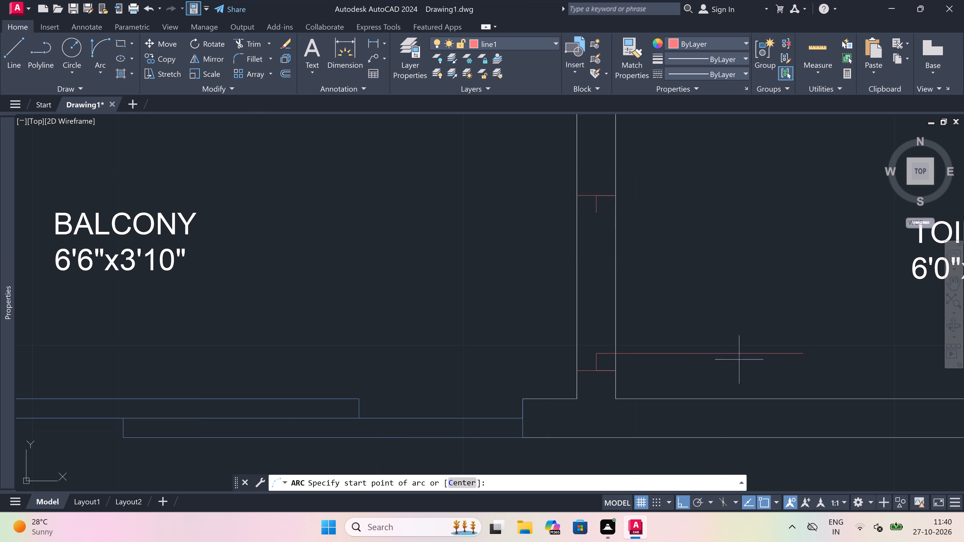
{"action": "left_click_drag", "start_coordinate": [801, 350], "coordinate": [786, 326]}
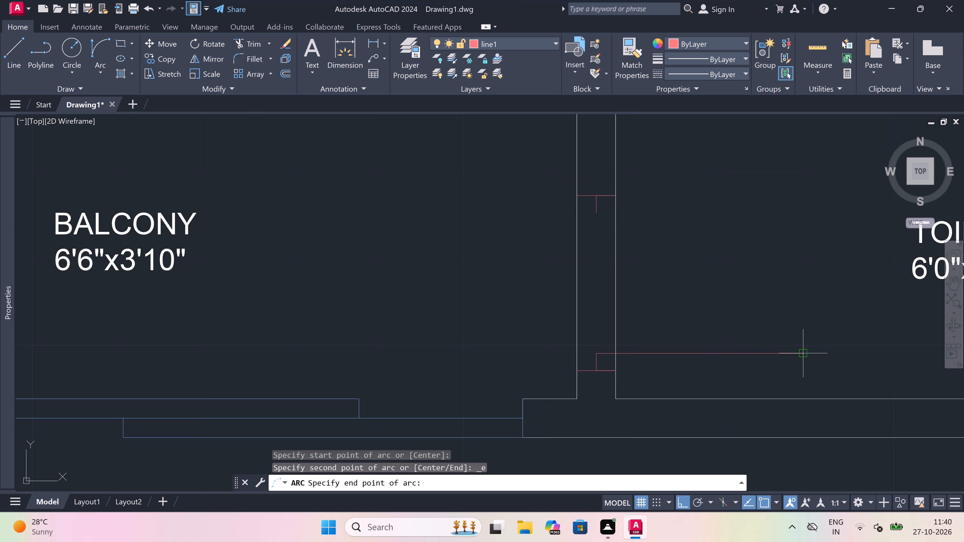
{"action": "left_click", "coordinate": [598, 211]}
{"action": "left_click", "coordinate": [755, 221]}
Trim both face lines of the 6'0"x4'6" toilet's west wall between the two door jambs.
{"action": "type", "text": "tr"}
{"action": "key", "text": "space"}
{"action": "left_click", "coordinate": [659, 275]}
{"action": "left_click_drag", "start_coordinate": [421, 298], "coordinate": [431, 297]}
{"action": "left_click", "coordinate": [733, 284]}
{"action": "key", "text": "Escape"}
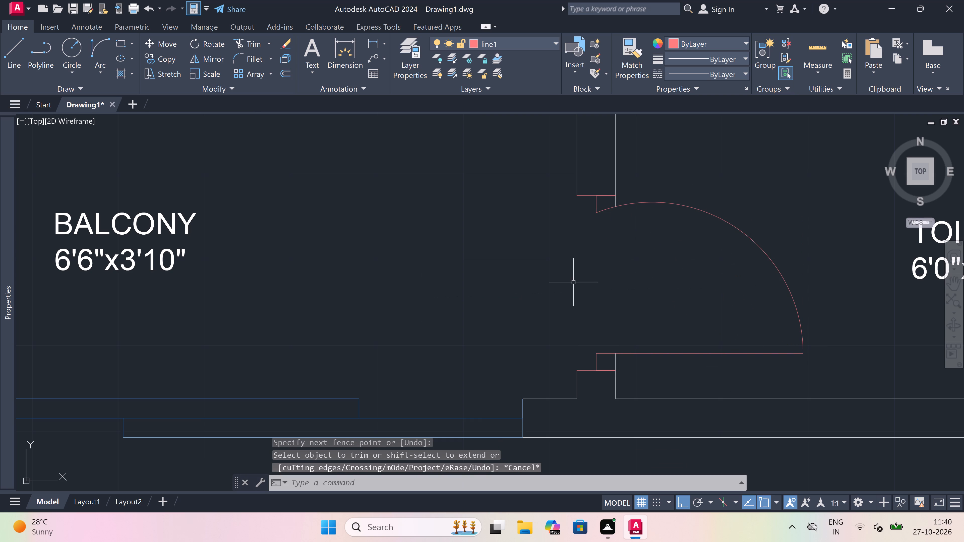
Draw the south door jamb across the 6'0"x4'0" toilet's east wall near the corner, with a 2" northward stop and a 2' leaf west.
{"action": "scroll", "coordinate": [573, 282], "scroll_direction": "down", "scroll_amount": 5}
{"action": "scroll", "coordinate": [685, 273], "scroll_direction": "up", "scroll_amount": 2}
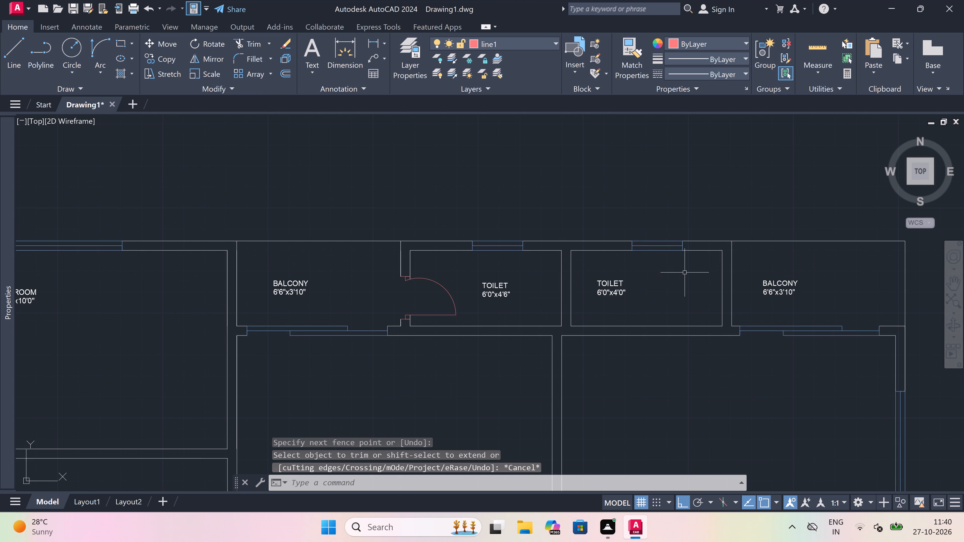
{"action": "type", "text": "l"}
{"action": "key", "text": "space"}
{"action": "scroll", "coordinate": [684, 271], "scroll_direction": "down", "scroll_amount": 2}
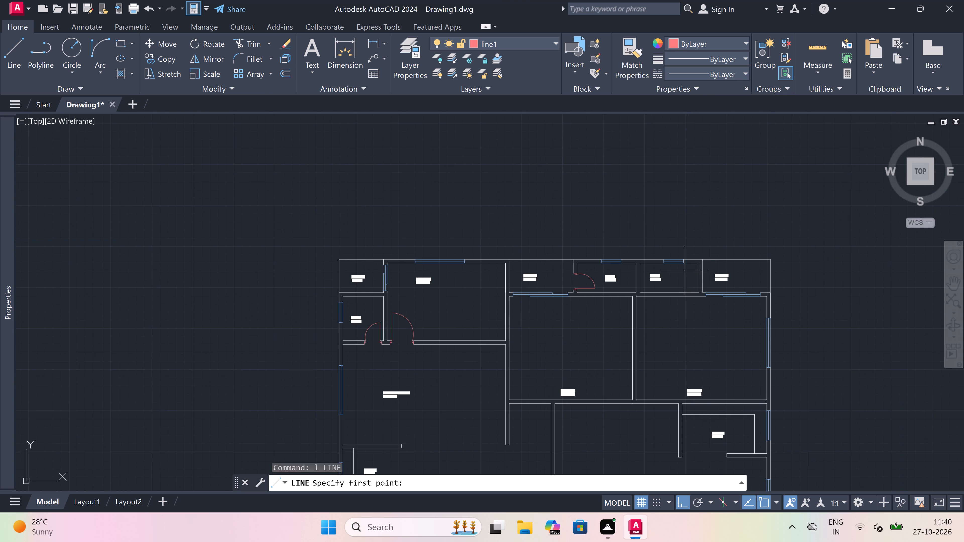
{"action": "scroll", "coordinate": [724, 282], "scroll_direction": "up", "scroll_amount": 2}
{"action": "scroll", "coordinate": [698, 291], "scroll_direction": "up", "scroll_amount": 2}
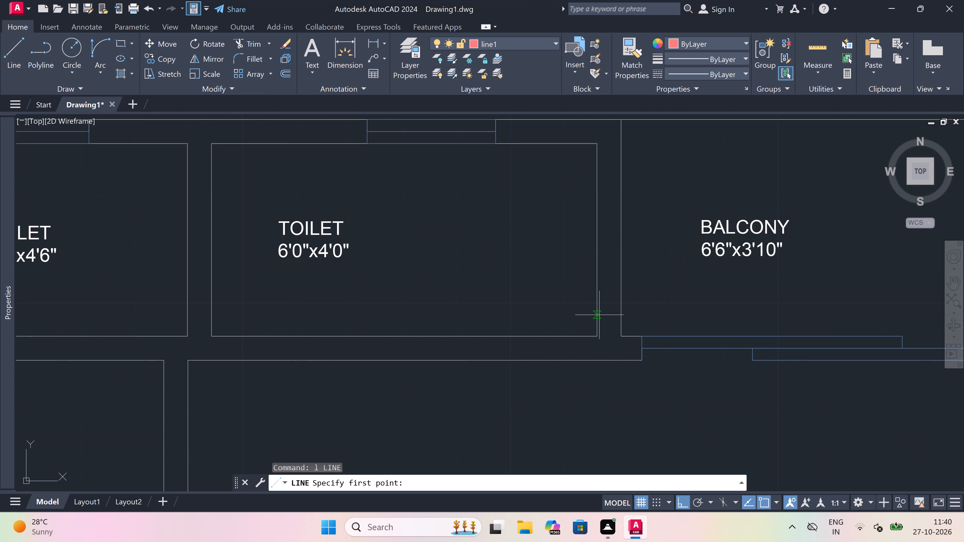
{"action": "left_click", "coordinate": [598, 317]}
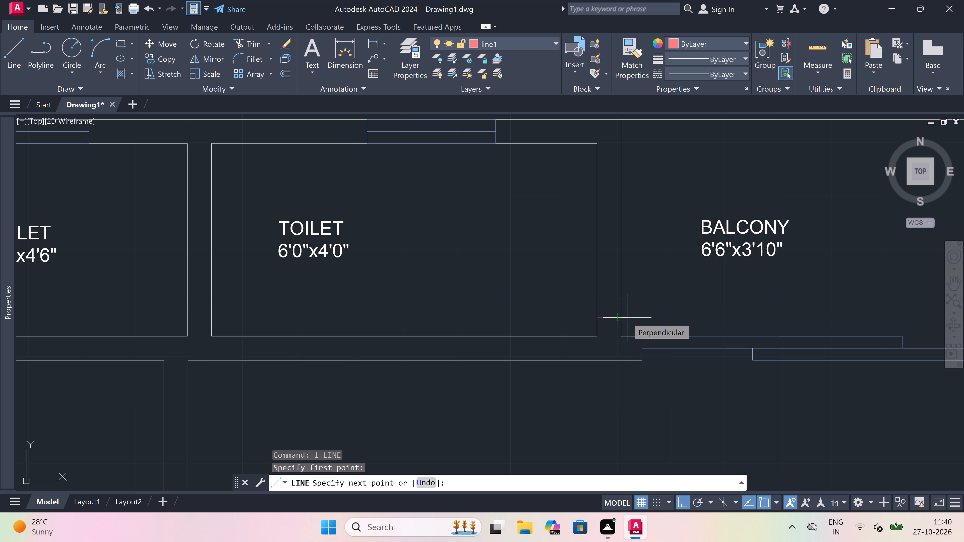
{"action": "left_click", "coordinate": [623, 316]}
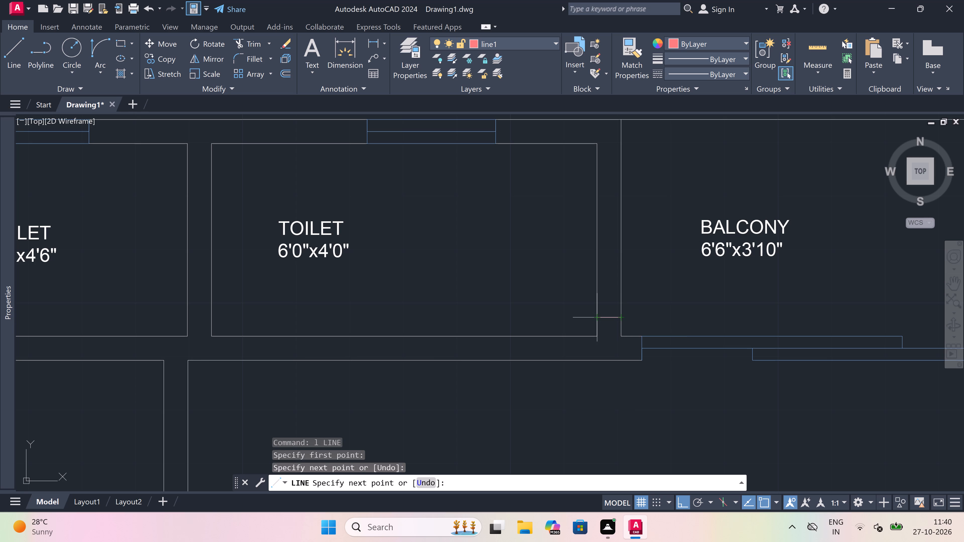
{"action": "left_click_drag", "start_coordinate": [606, 319], "coordinate": [609, 308]}
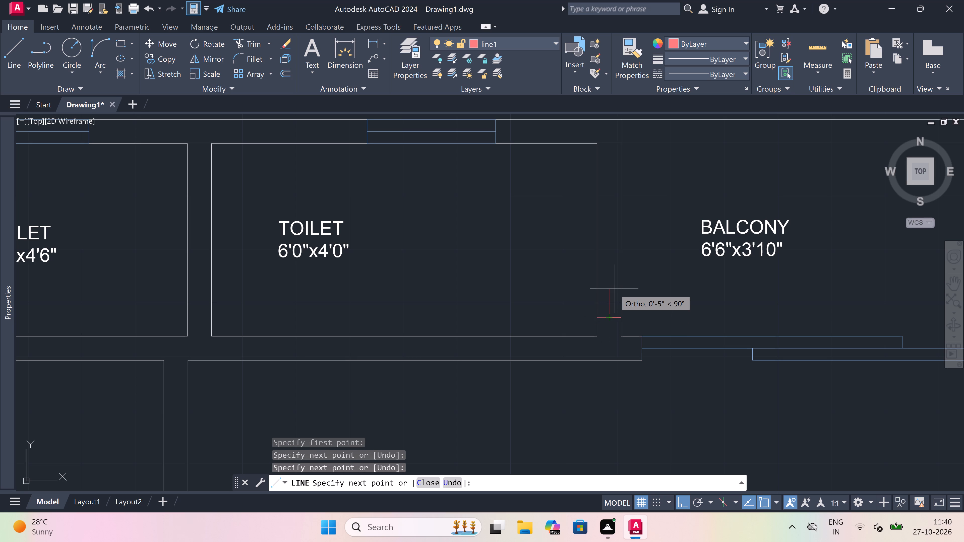
{"action": "type", "text": "2\""}
{"action": "key", "text": "space"}
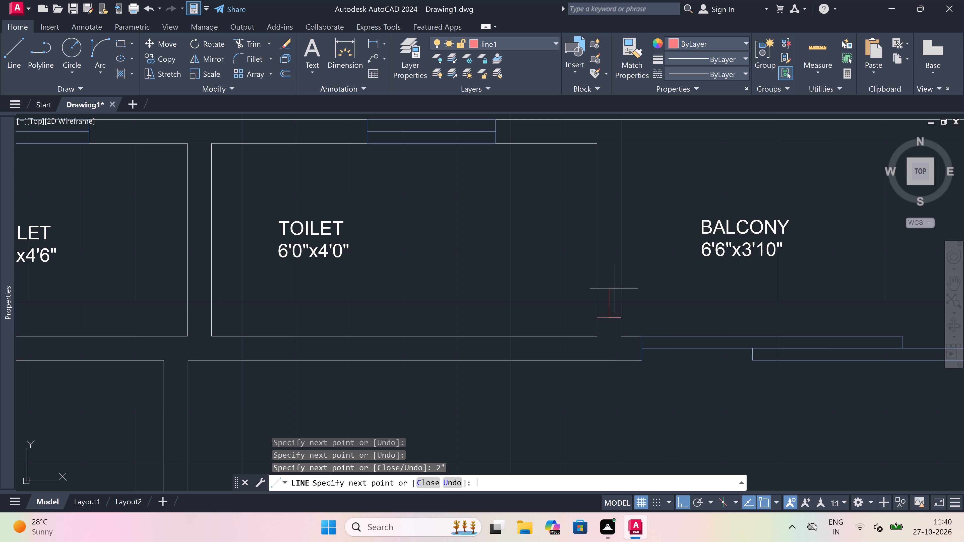
{"action": "type", "text": "2'"}
{"action": "key", "text": "space"}
{"action": "key", "text": "Escape"}
Draw the north door jamb across the 6'0"x4'0" toilet's east wall, with a 2" stop running south from its midpoint.
{"action": "key", "text": "space"}
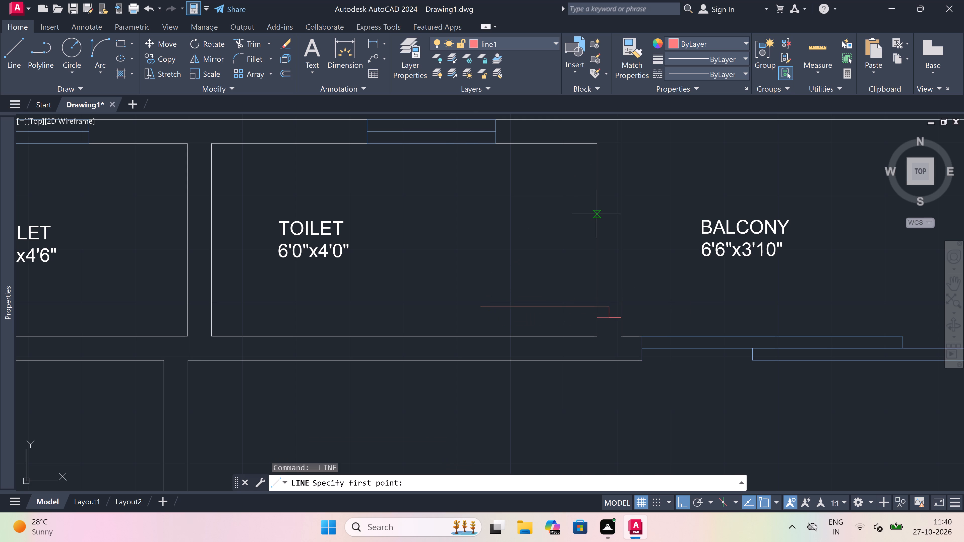
{"action": "left_click", "coordinate": [598, 214]}
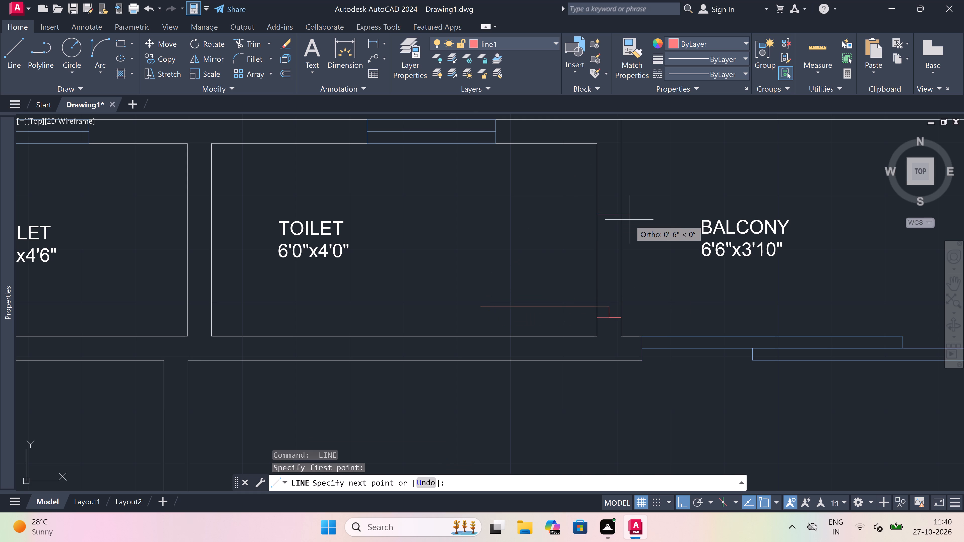
{"action": "left_click", "coordinate": [623, 213]}
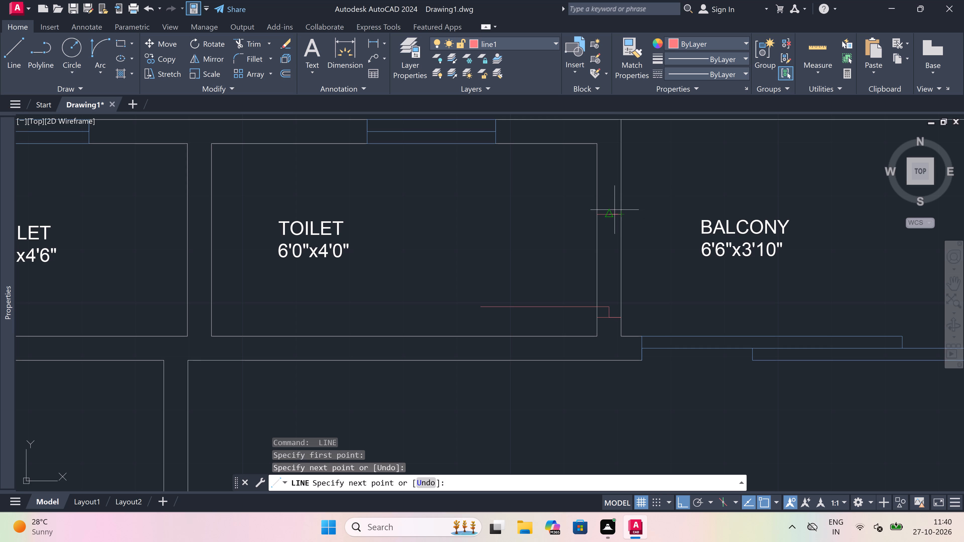
{"action": "left_click_drag", "start_coordinate": [612, 210], "coordinate": [611, 225]}
{"action": "type", "text": "2\""}
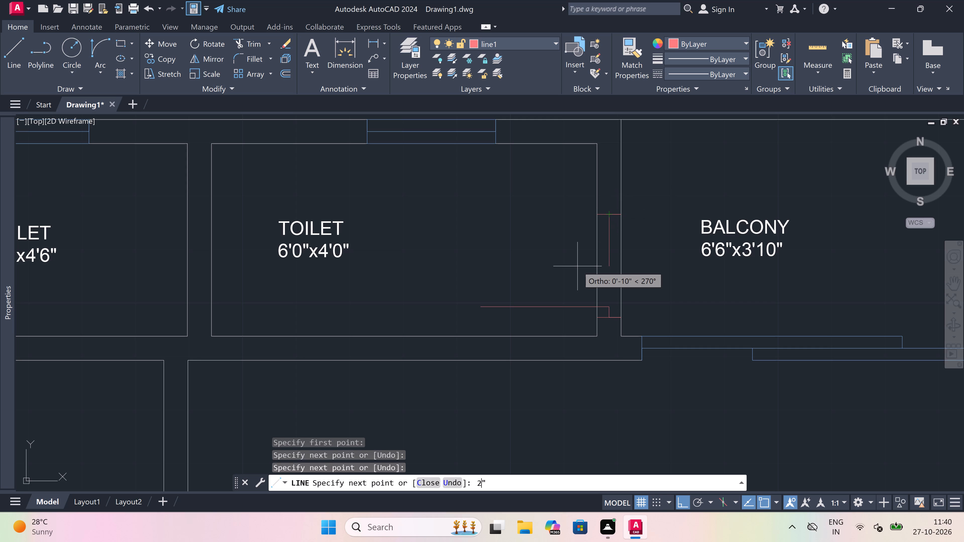
{"action": "key", "text": "space"}
{"action": "key", "text": "Escape"}
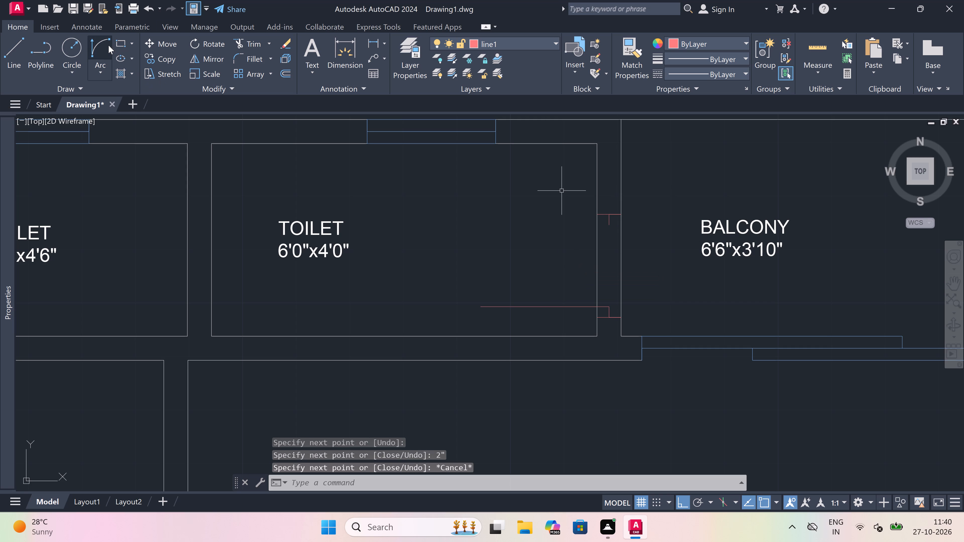
Draw the 6'0"x4'0" toilet door's swing as a Start, End, Direction arc from the leaf's west end to the north jamb stop's end.
{"action": "left_click", "coordinate": [100, 43]}
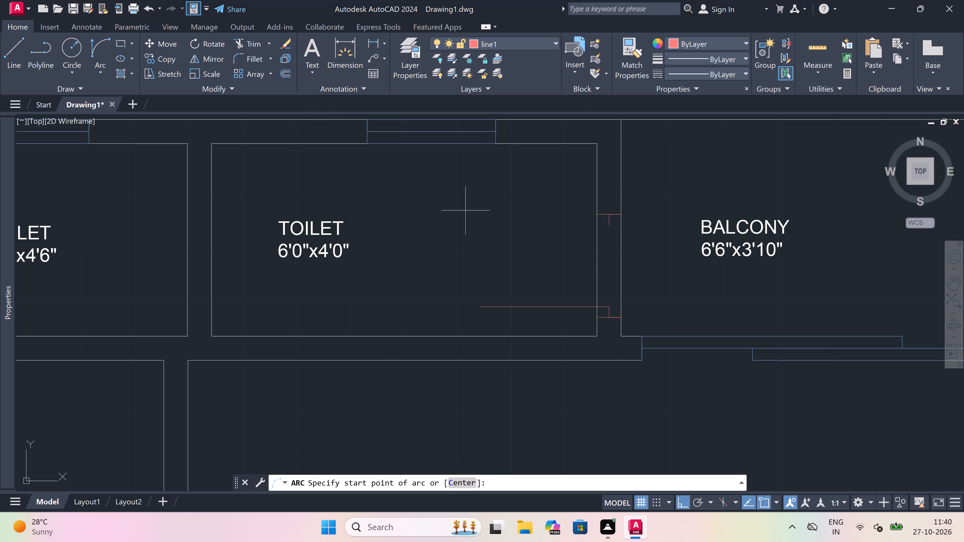
{"action": "left_click_drag", "start_coordinate": [481, 307], "coordinate": [487, 296]}
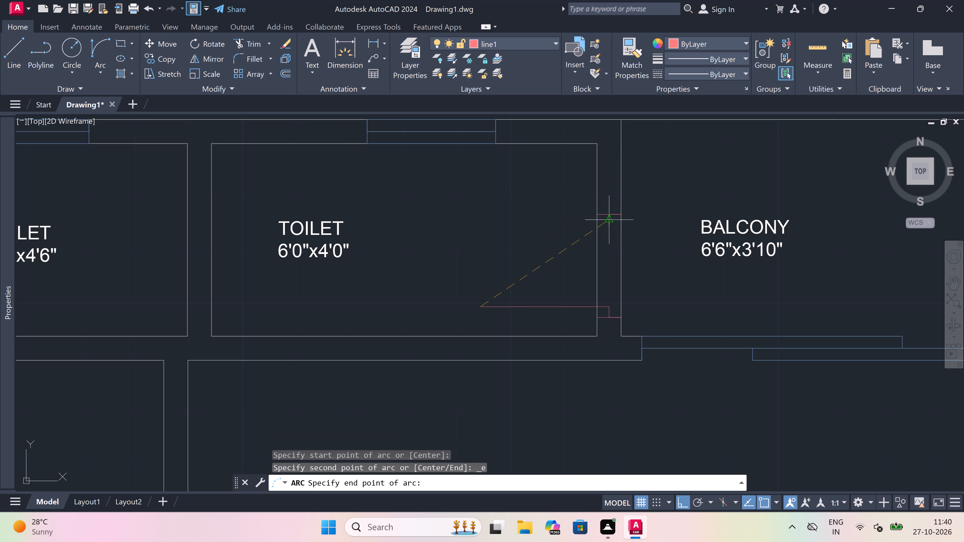
{"action": "left_click", "coordinate": [609, 227]}
{"action": "left_click", "coordinate": [538, 216]}
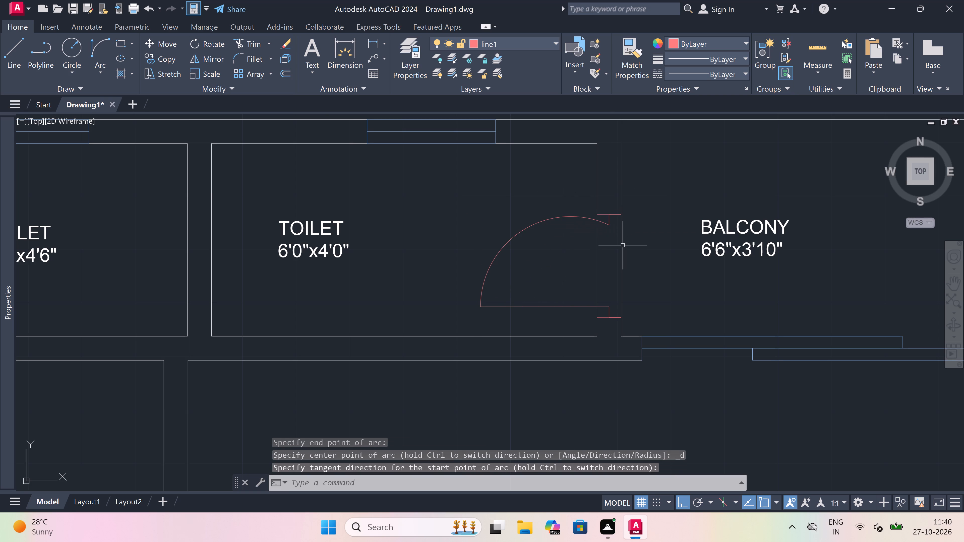
Trim both face lines of the 6'0"x4'0" toilet's east wall between the two door jambs.
{"action": "key", "text": "t"}
{"action": "key", "text": "r"}
{"action": "key", "text": "space"}
{"action": "left_click", "coordinate": [588, 246]}
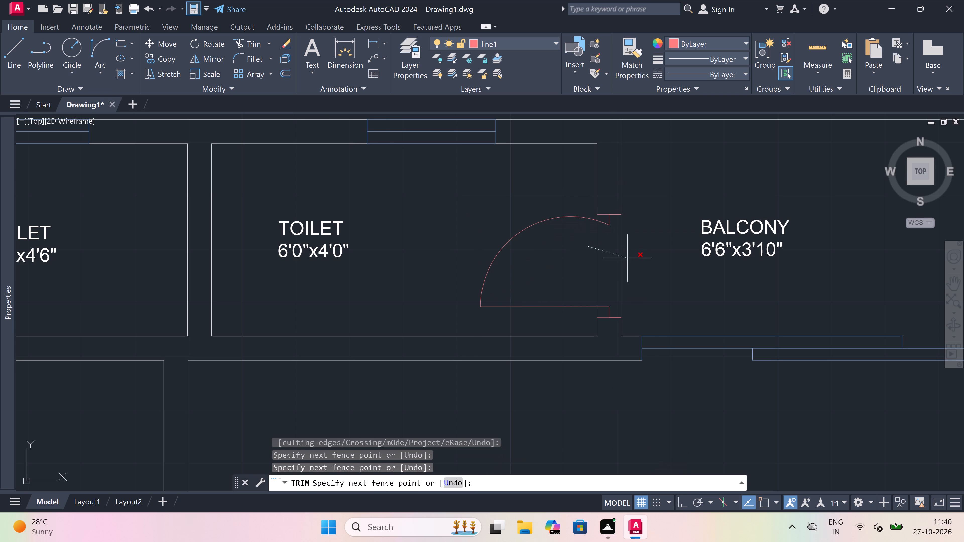
{"action": "left_click", "coordinate": [643, 264]}
{"action": "key", "text": "Escape"}
Draw the west door jamb across the 12'6"x11'0" bedroom's south wall near its southwest corner, with a 2" eastward stop and a 3' leaf north.
{"action": "scroll", "coordinate": [592, 257], "scroll_direction": "down", "scroll_amount": 3}
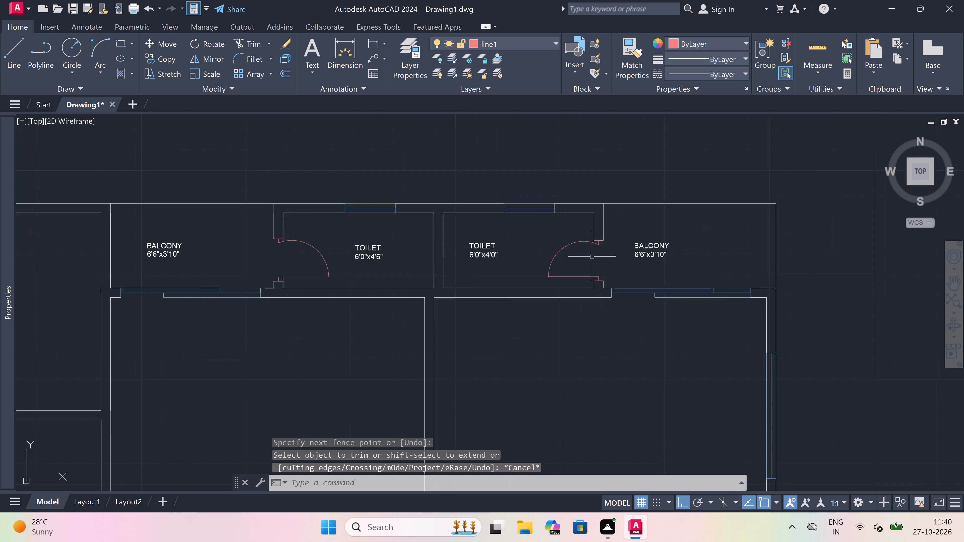
{"action": "scroll", "coordinate": [592, 257], "scroll_direction": "down", "scroll_amount": 2}
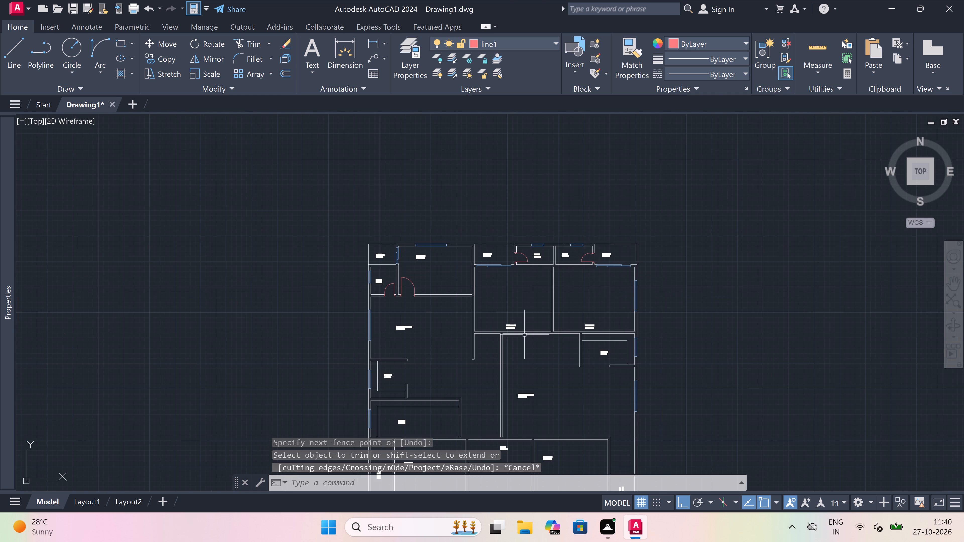
{"action": "type", "text": "l"}
{"action": "key", "text": "space"}
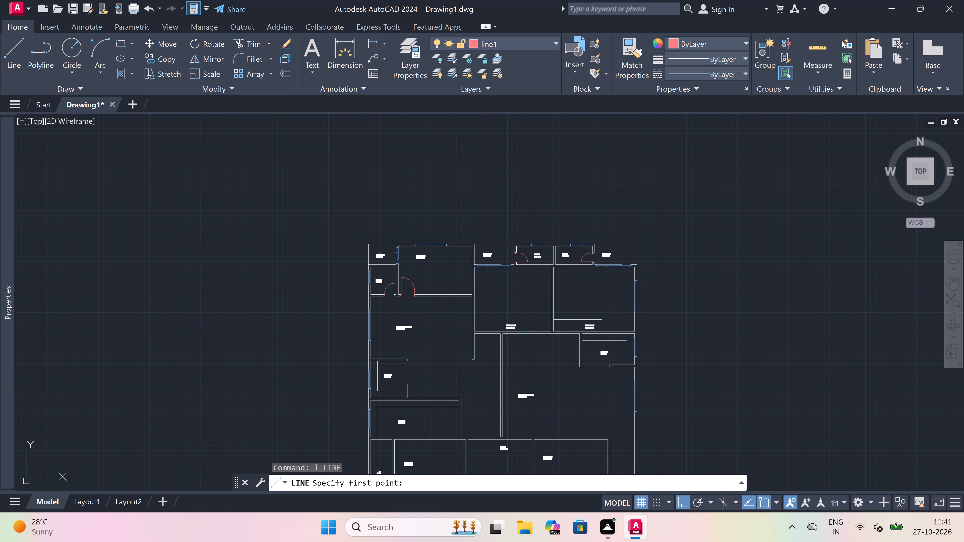
{"action": "scroll", "coordinate": [578, 317], "scroll_direction": "up", "scroll_amount": 1}
{"action": "scroll", "coordinate": [540, 324], "scroll_direction": "up", "scroll_amount": 3}
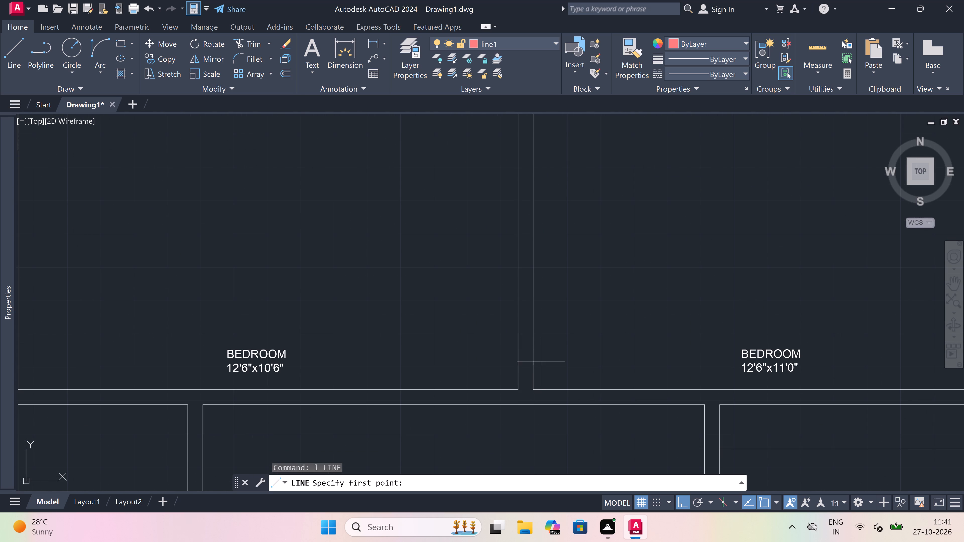
{"action": "left_click", "coordinate": [547, 391]}
{"action": "left_click", "coordinate": [547, 411]}
{"action": "scroll", "coordinate": [549, 402], "scroll_direction": "up", "scroll_amount": 2}
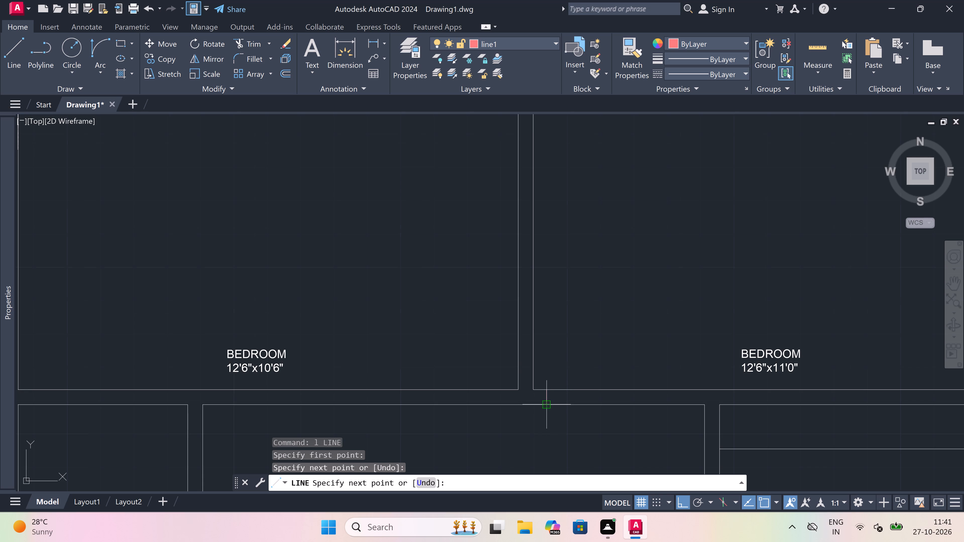
{"action": "left_click_drag", "start_coordinate": [544, 388], "coordinate": [550, 387]}
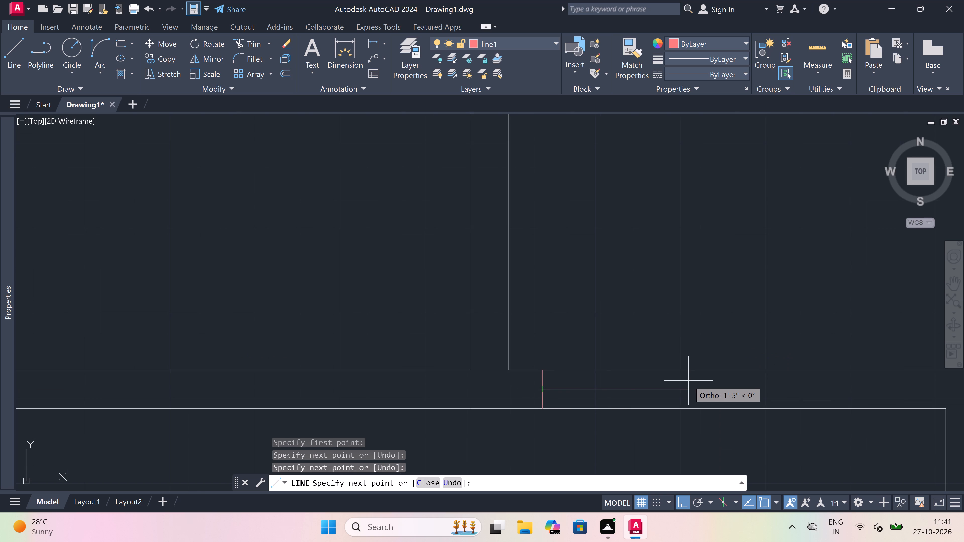
{"action": "type", "text": "2\""}
{"action": "key", "text": "space"}
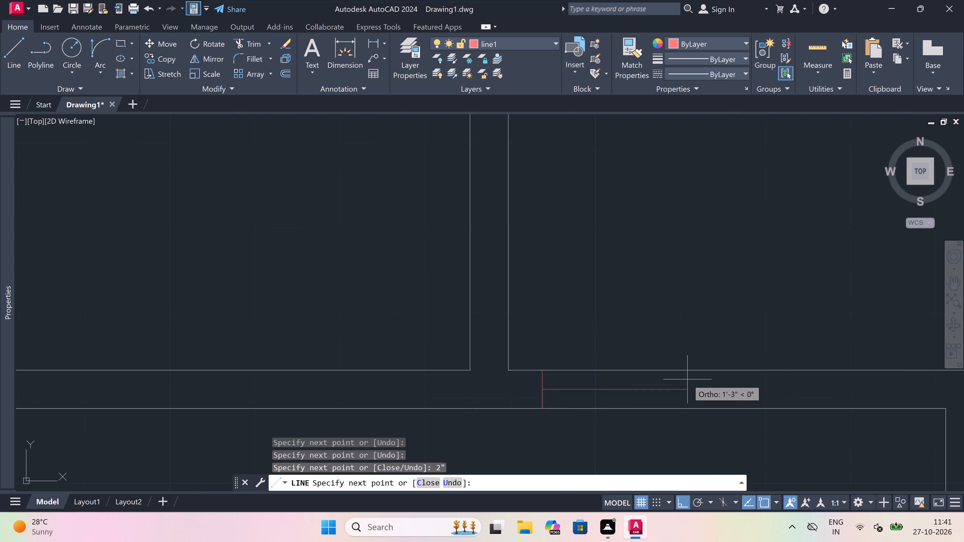
{"action": "type", "text": "3'"}
{"action": "key", "text": "space"}
{"action": "key", "text": "Escape"}
Draw the east door jamb across the 12'6"x11'0" bedroom's south wall, with a 2" stop running west from its midpoint.
{"action": "key", "text": "space"}
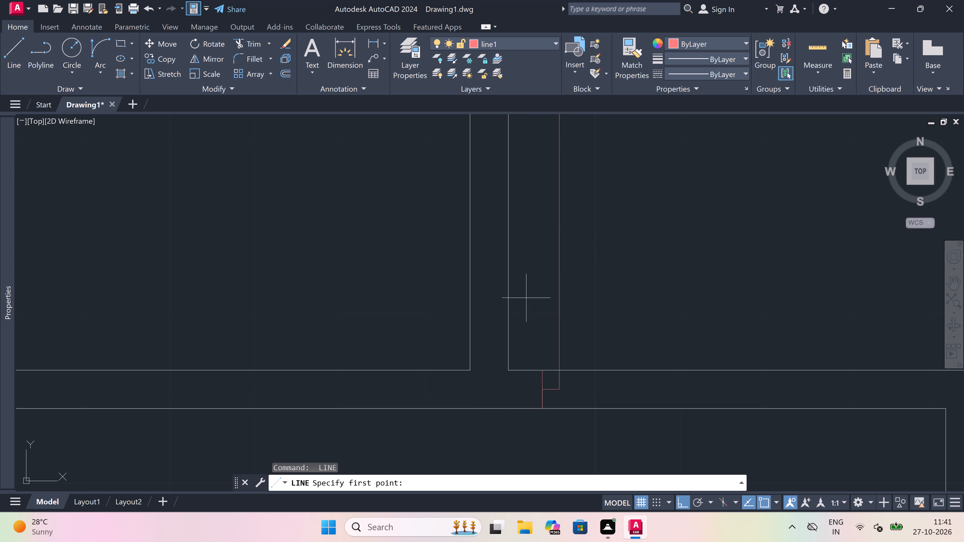
{"action": "scroll", "coordinate": [526, 298], "scroll_direction": "down", "scroll_amount": 4}
{"action": "scroll", "coordinate": [572, 278], "scroll_direction": "up", "scroll_amount": 2}
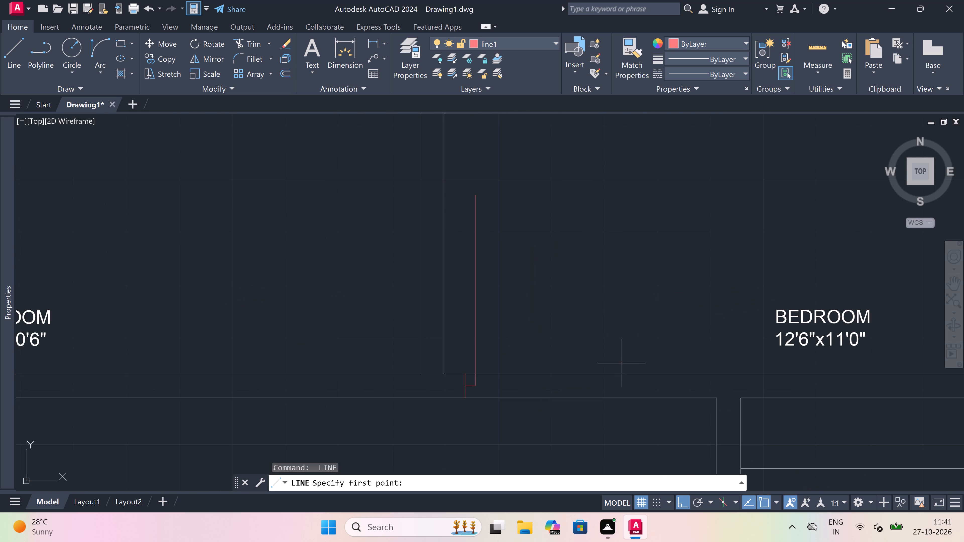
{"action": "left_click", "coordinate": [640, 374]}
{"action": "left_click", "coordinate": [642, 393]}
{"action": "left_click", "coordinate": [642, 386]}
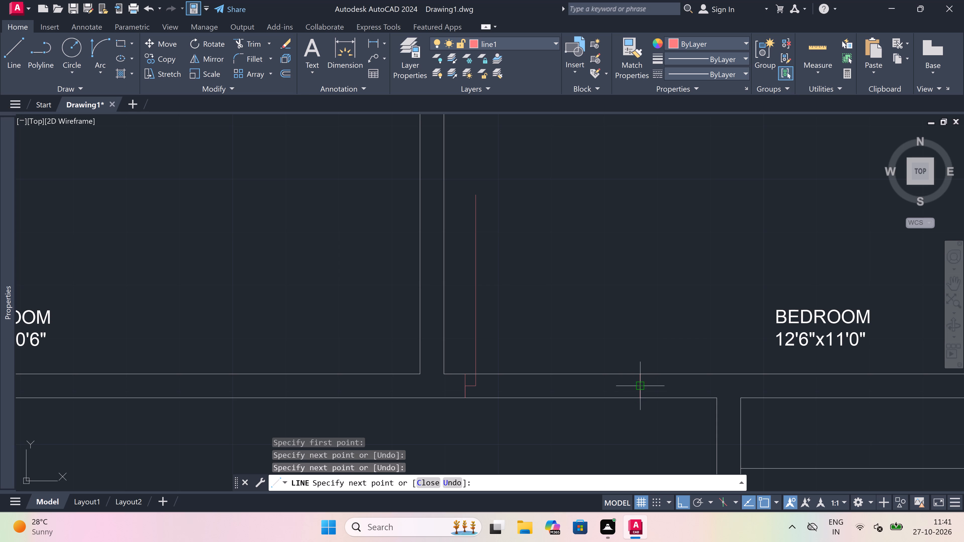
{"action": "key", "text": "2"}
{"action": "type", "text": "\""}
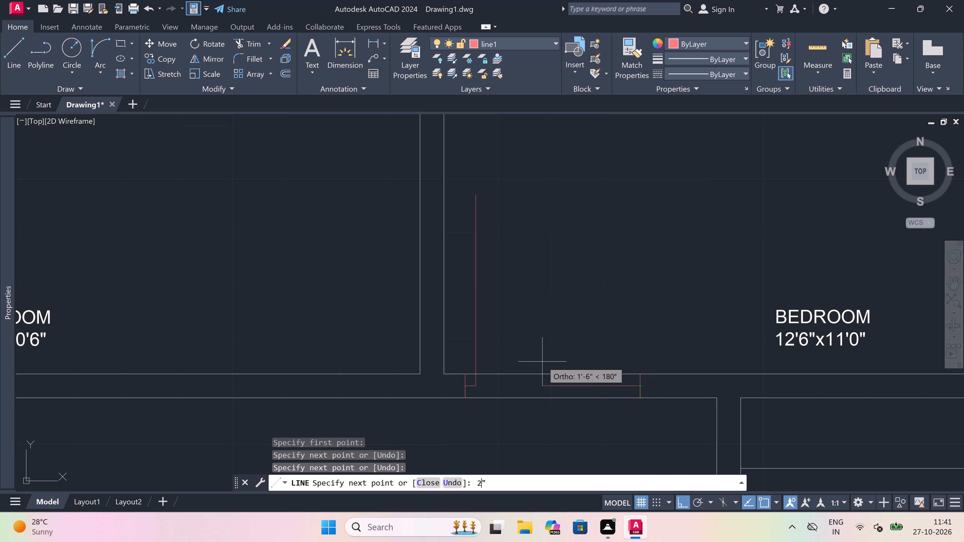
{"action": "key", "text": "space"}
{"action": "key", "text": "Escape"}
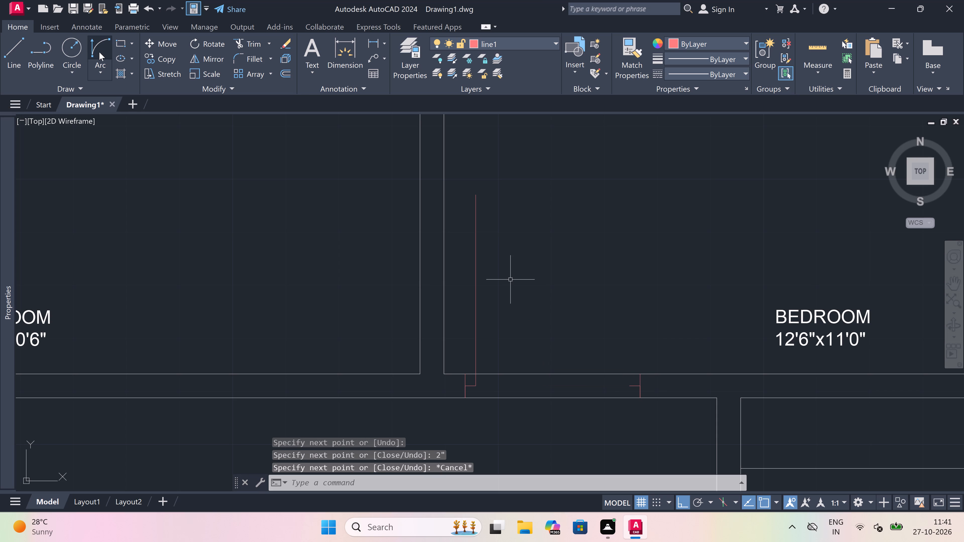
Draw the 12'6"x11'0" bedroom door's swing as a Start, End, Direction arc from the leaf's north end to the east jamb stop's end.
{"action": "left_click", "coordinate": [99, 52]}
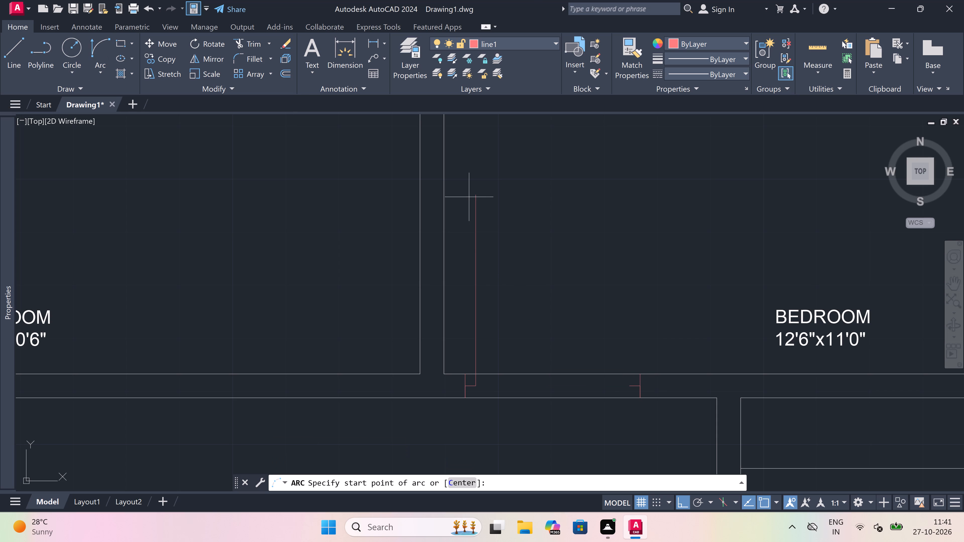
{"action": "left_click_drag", "start_coordinate": [473, 198], "coordinate": [477, 202]}
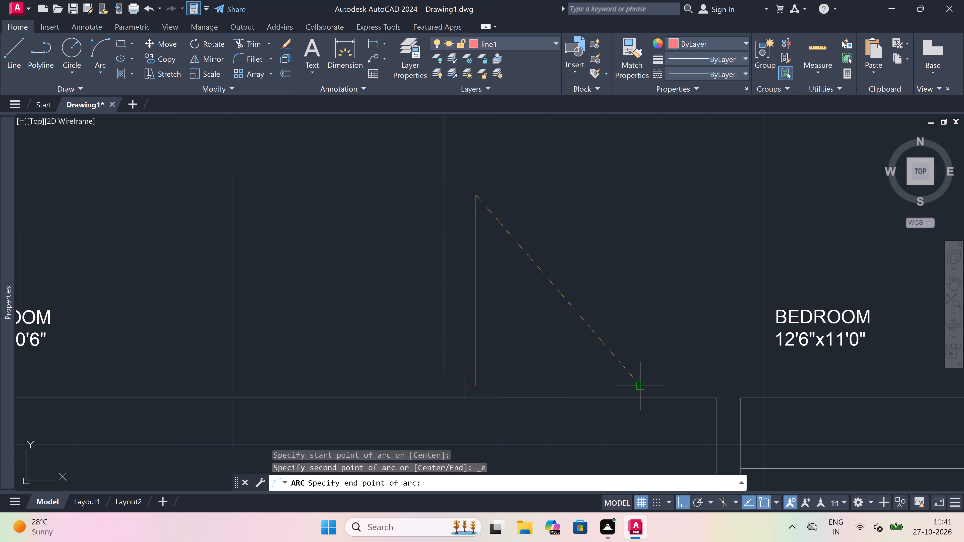
{"action": "left_click_drag", "start_coordinate": [625, 385], "coordinate": [643, 355]}
{"action": "left_click", "coordinate": [725, 248]}
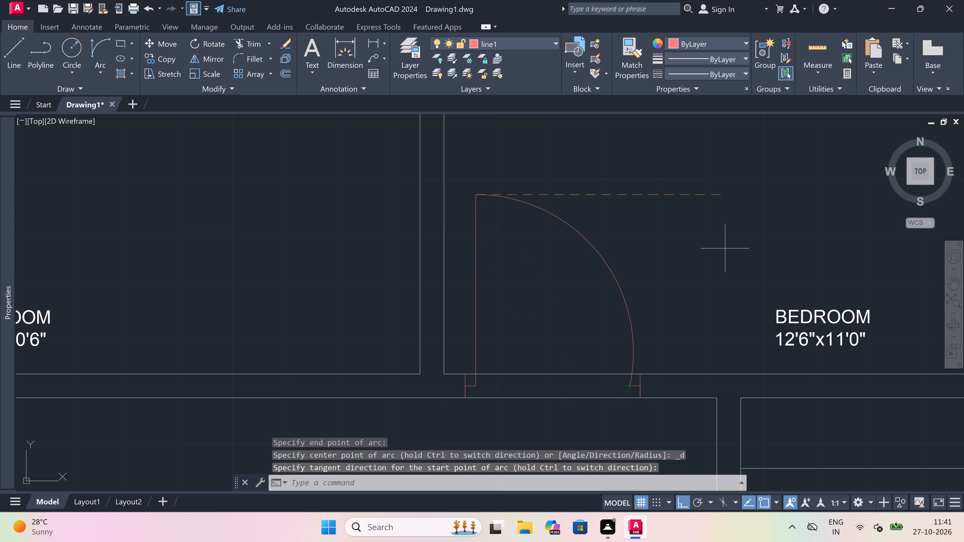
Trim both face lines of the 12'6"x11'0" bedroom's south wall between the two door jambs.
{"action": "key", "text": "t"}
{"action": "key", "text": "r"}
{"action": "key", "text": "space"}
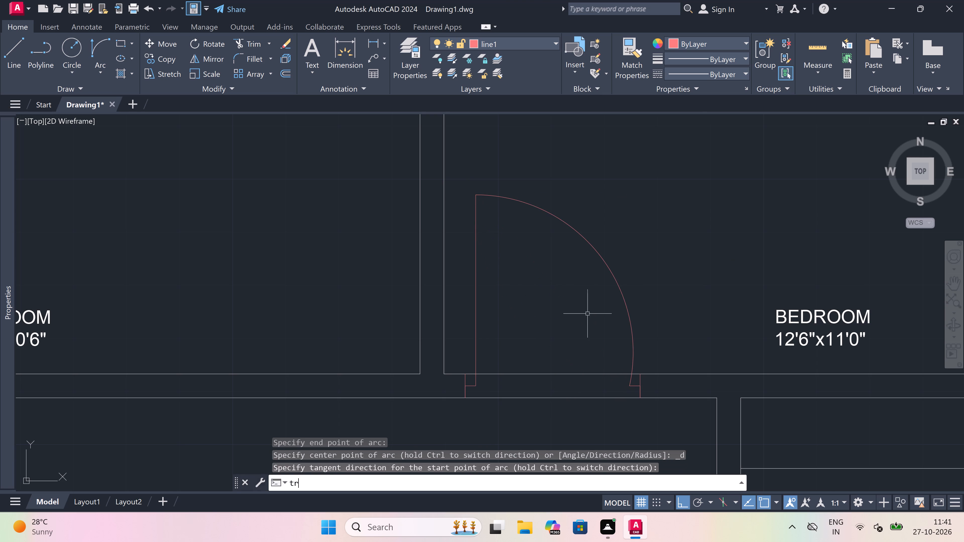
{"action": "scroll", "coordinate": [587, 313], "scroll_direction": "down", "scroll_amount": 1}
{"action": "left_click_drag", "start_coordinate": [584, 313], "coordinate": [584, 317]}
{"action": "left_click", "coordinate": [540, 419]}
{"action": "key", "text": "Escape"}
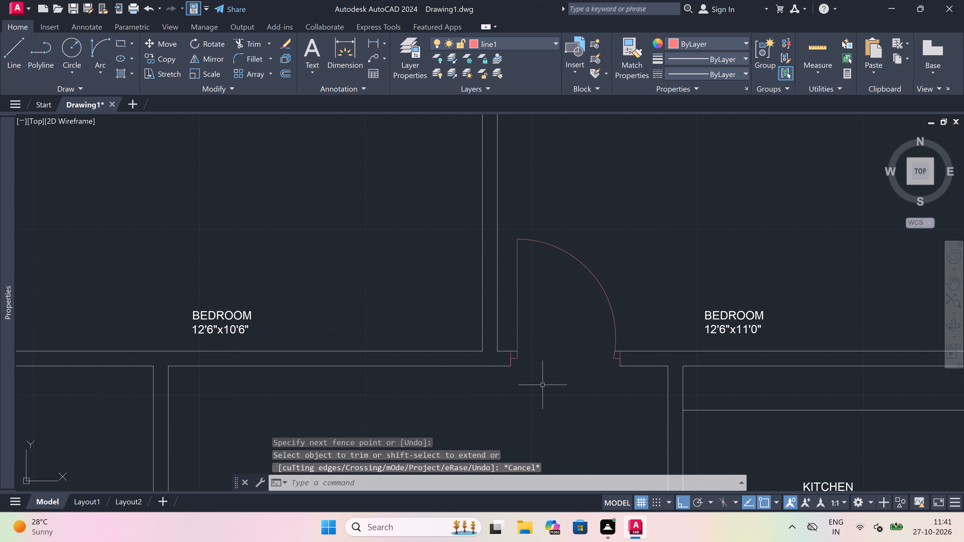
Draw the west door jamb across the 12'6"x10'6" bedroom's south wall near its southwest corner, with a 2" eastward stop and a 3' leaf north.
{"action": "key", "text": "l"}
{"action": "key", "text": "space"}
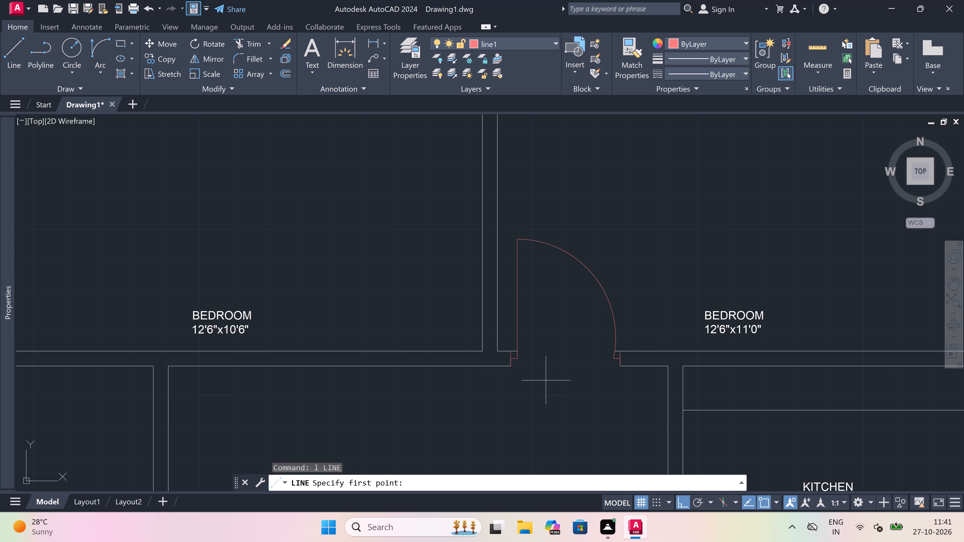
{"action": "scroll", "coordinate": [568, 357], "scroll_direction": "down", "scroll_amount": 3}
{"action": "scroll", "coordinate": [415, 322], "scroll_direction": "up", "scroll_amount": 2}
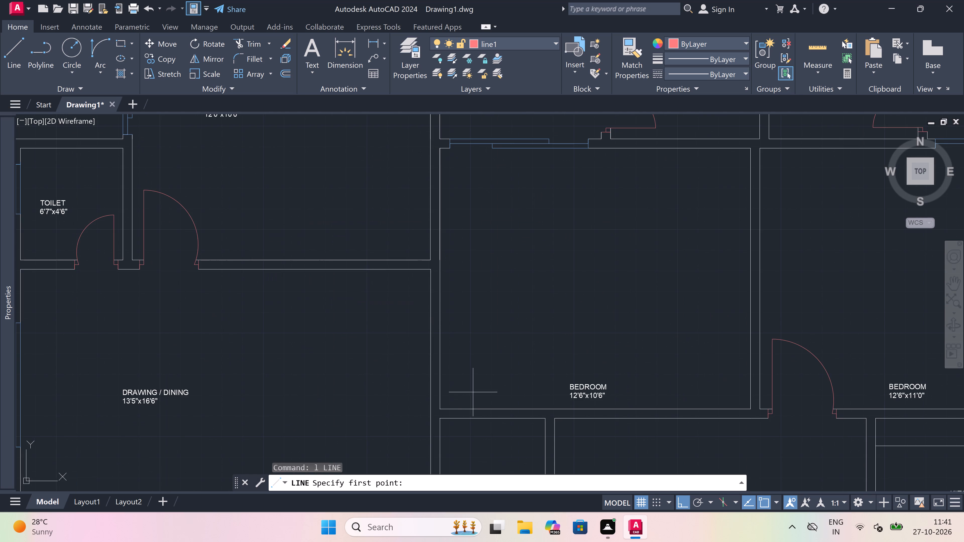
{"action": "scroll", "coordinate": [435, 428], "scroll_direction": "up", "scroll_amount": 3}
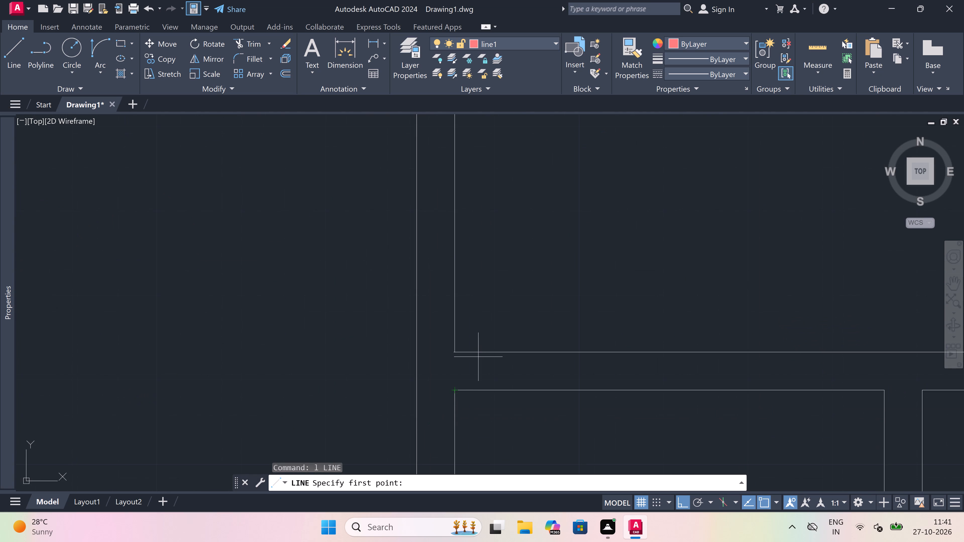
{"action": "left_click_drag", "start_coordinate": [486, 351], "coordinate": [485, 359]}
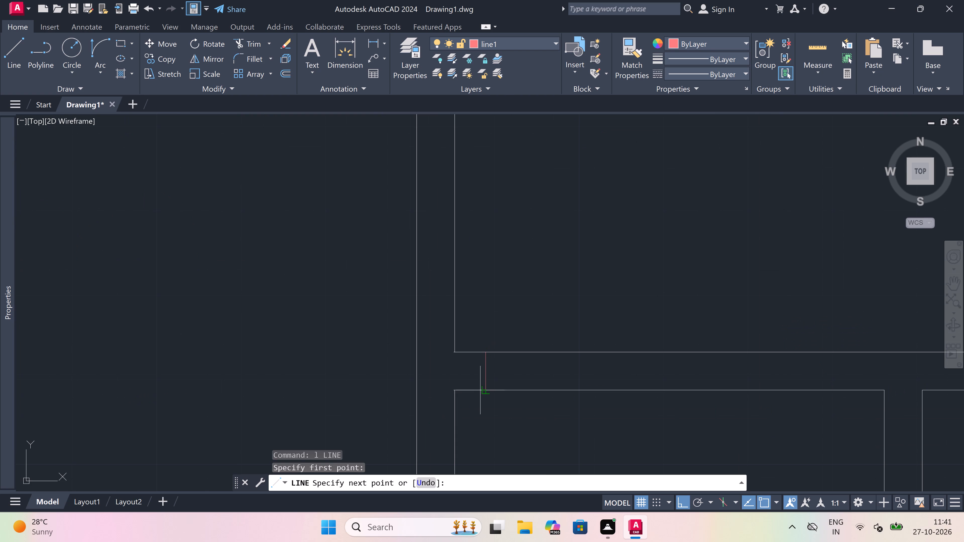
{"action": "left_click", "coordinate": [482, 389]}
{"action": "left_click", "coordinate": [484, 371]}
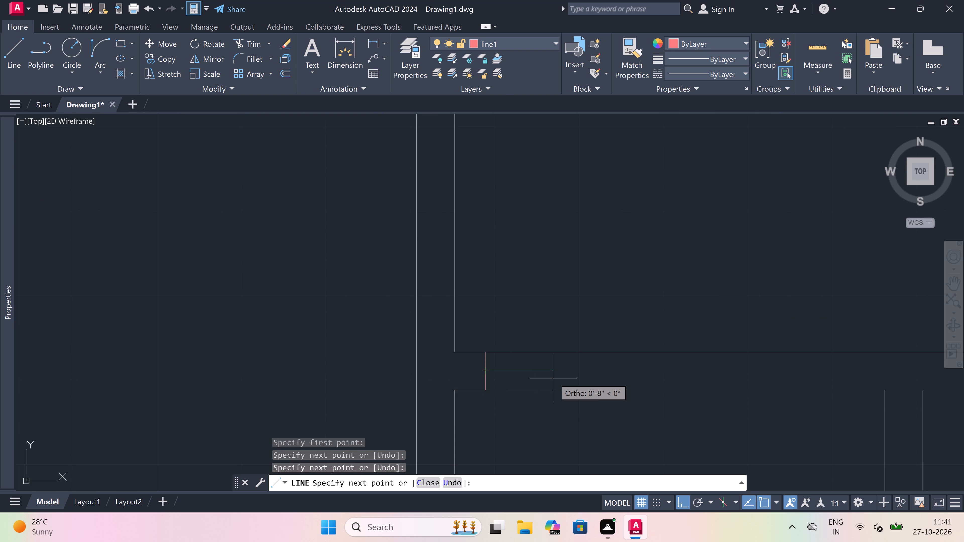
{"action": "type", "text": "2\""}
{"action": "key", "text": "space"}
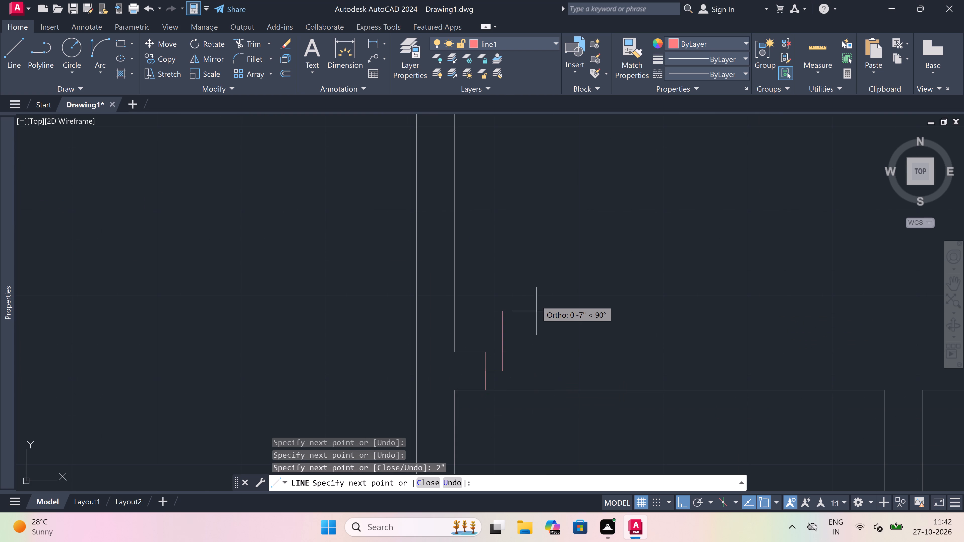
{"action": "type", "text": "3'"}
{"action": "key", "text": "space"}
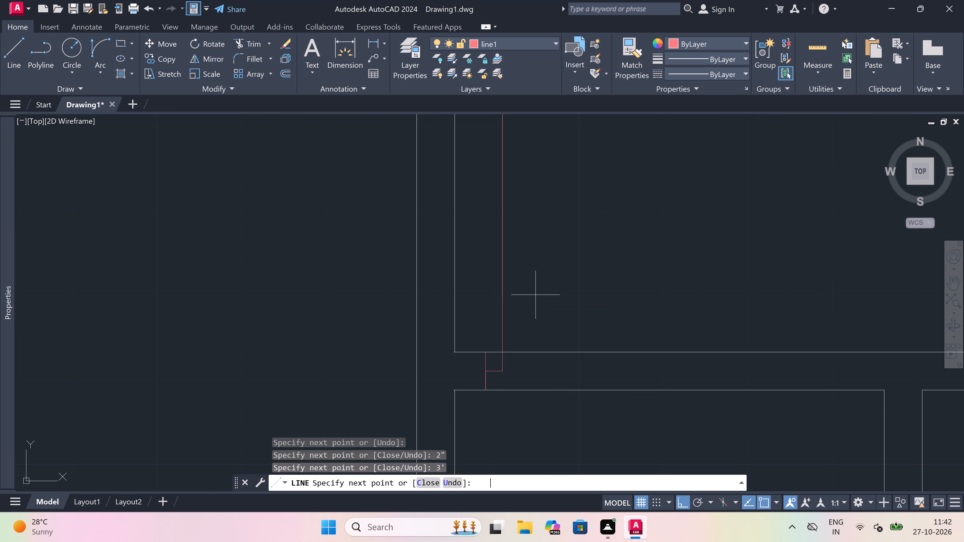
{"action": "key", "text": "Escape"}
Draw the east door jamb across the 12'6"x10'6" bedroom's south wall, with a 2" stop running west from its midpoint.
{"action": "key", "text": "space"}
{"action": "scroll", "coordinate": [518, 386], "scroll_direction": "down", "scroll_amount": 4}
{"action": "scroll", "coordinate": [558, 365], "scroll_direction": "up", "scroll_amount": 2}
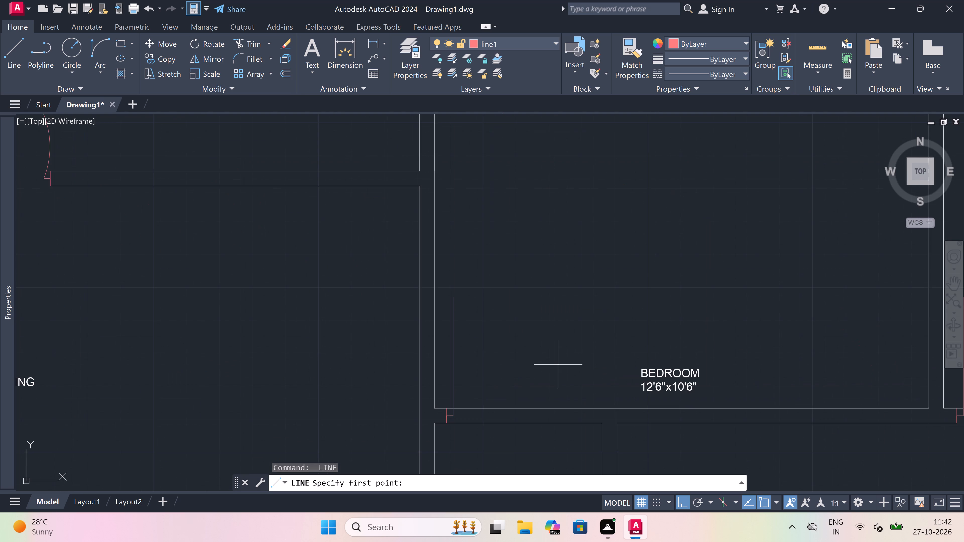
{"action": "scroll", "coordinate": [558, 365], "scroll_direction": "down", "scroll_amount": 2}
{"action": "scroll", "coordinate": [549, 385], "scroll_direction": "up", "scroll_amount": 3}
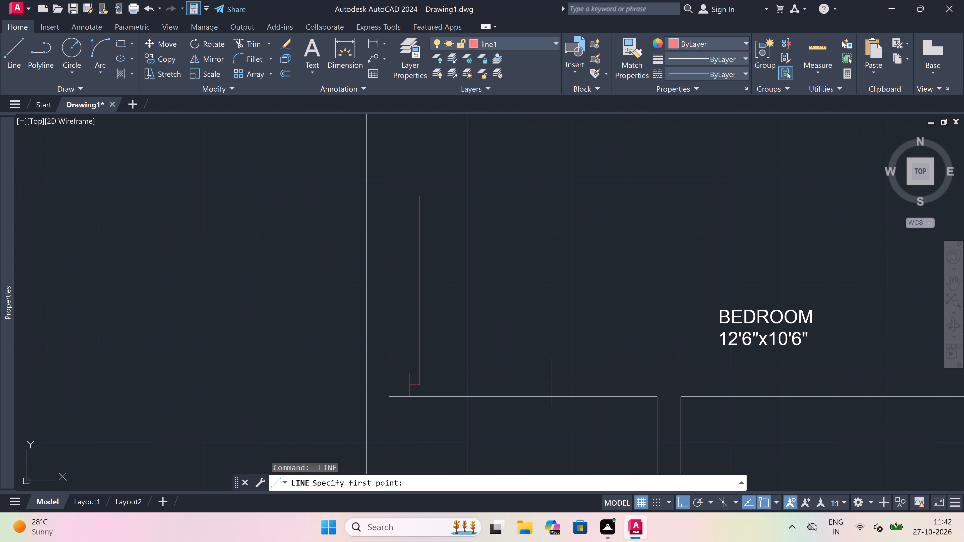
{"action": "left_click", "coordinate": [568, 372]}
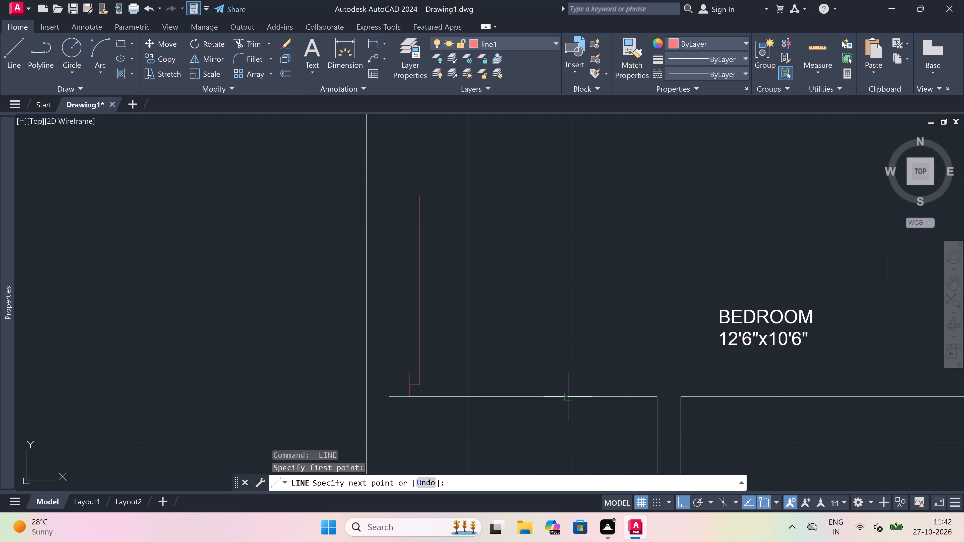
{"action": "left_click", "coordinate": [565, 394]}
{"action": "left_click", "coordinate": [567, 377]}
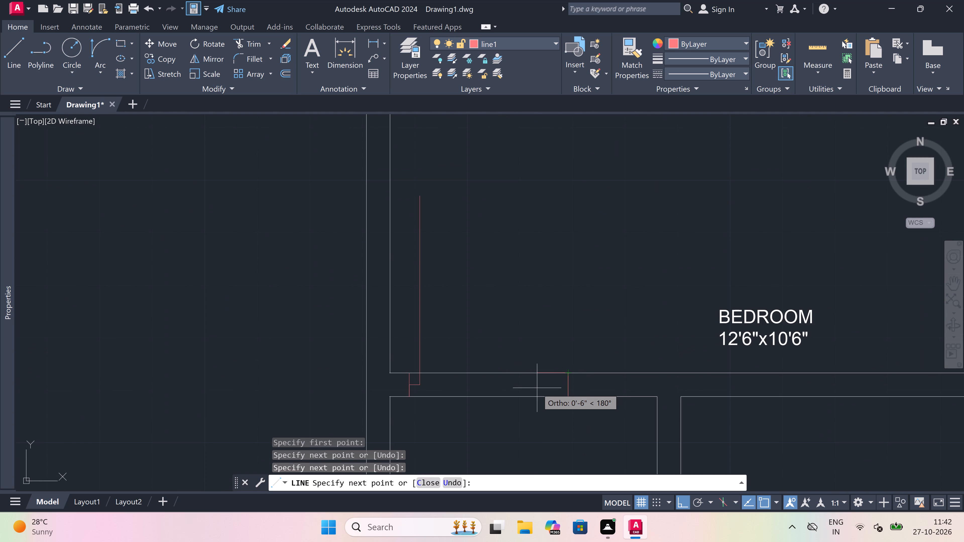
{"action": "key", "text": "Escape"}
{"action": "key", "text": "space"}
{"action": "left_click_drag", "start_coordinate": [572, 383], "coordinate": [570, 383]}
{"action": "type", "text": "2\""}
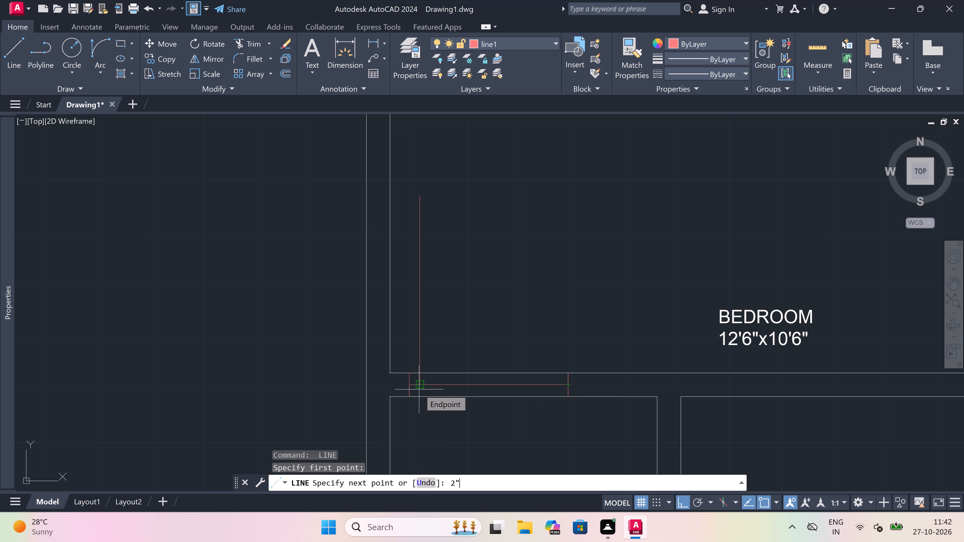
{"action": "key", "text": "space"}
{"action": "key", "text": "Escape"}
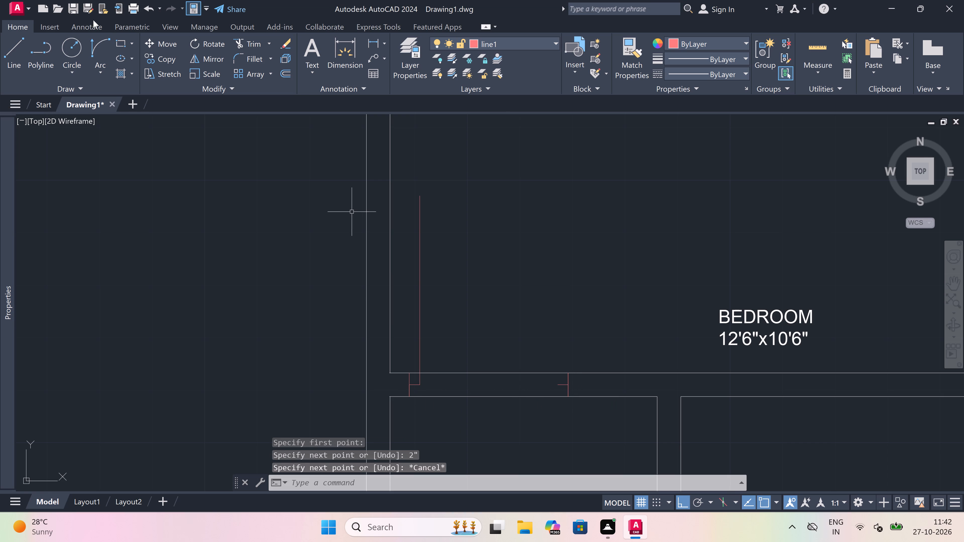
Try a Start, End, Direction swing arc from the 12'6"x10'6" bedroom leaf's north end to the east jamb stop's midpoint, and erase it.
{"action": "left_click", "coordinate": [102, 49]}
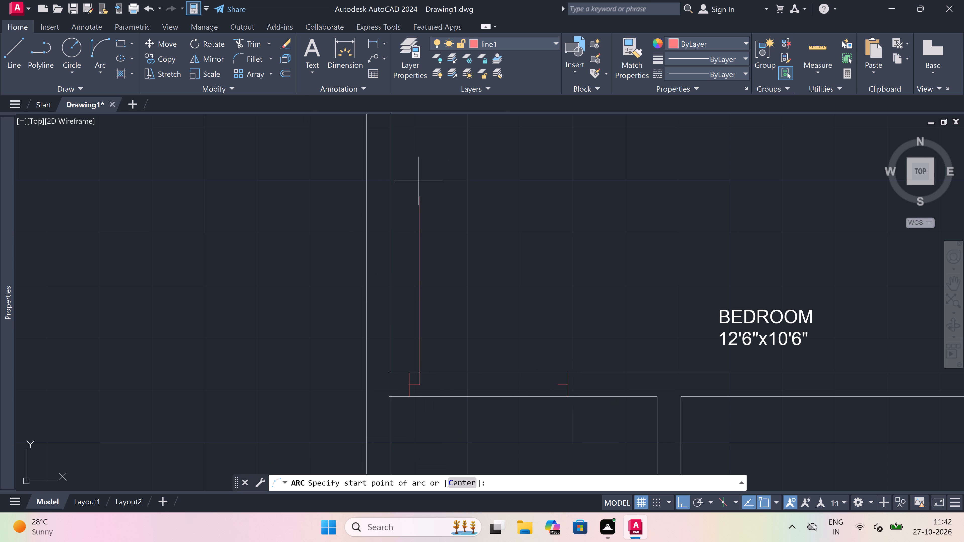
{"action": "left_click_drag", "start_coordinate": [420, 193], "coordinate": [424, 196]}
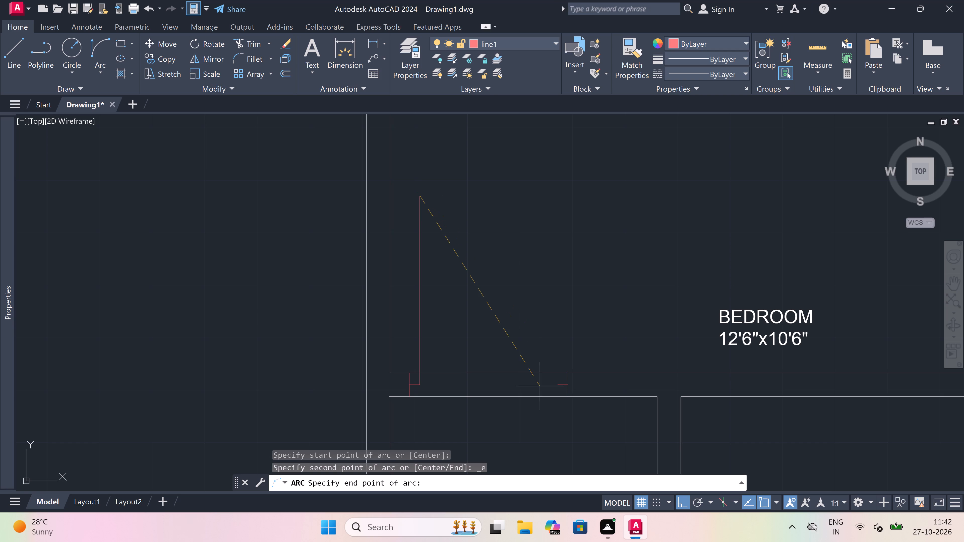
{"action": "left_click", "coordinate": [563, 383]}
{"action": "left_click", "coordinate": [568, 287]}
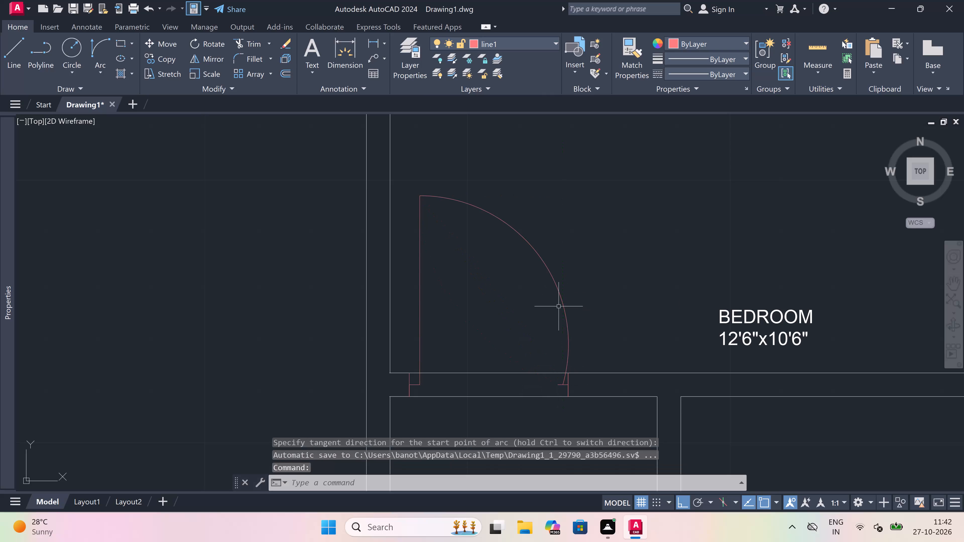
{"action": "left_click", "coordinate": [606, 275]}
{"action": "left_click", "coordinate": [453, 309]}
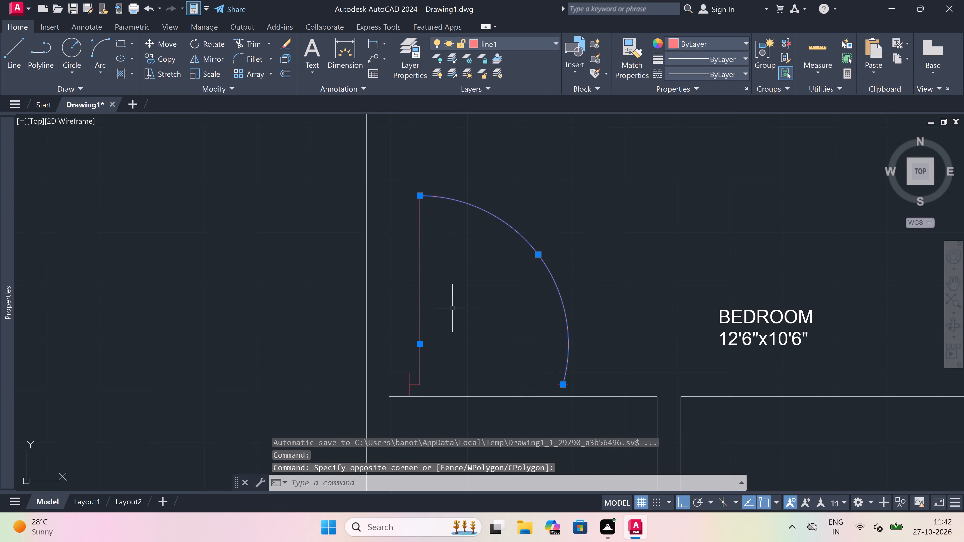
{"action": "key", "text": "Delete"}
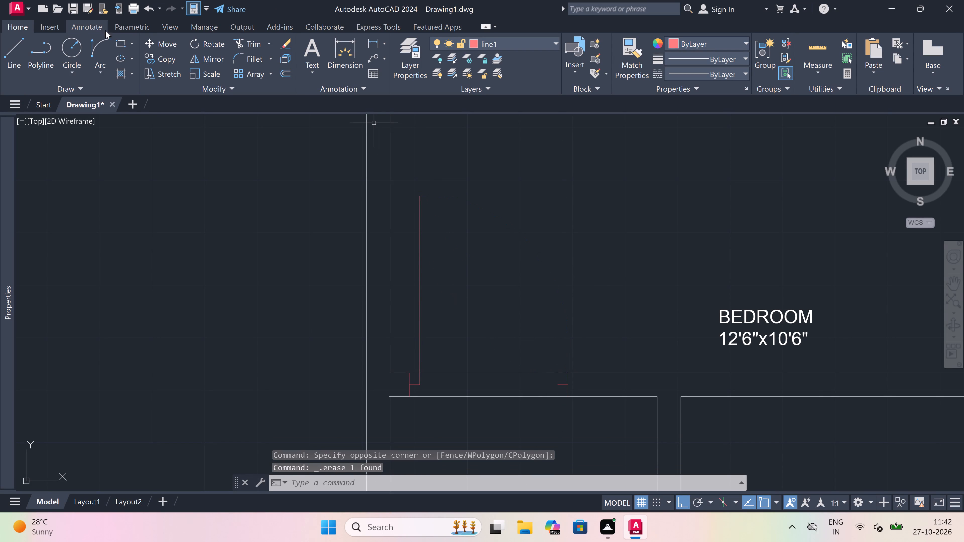
Draw the 12'6"x10'6" bedroom door's swing as a Start, End, Direction arc from the leaf's north end to the east jamb stop's west end.
{"action": "left_click", "coordinate": [103, 46]}
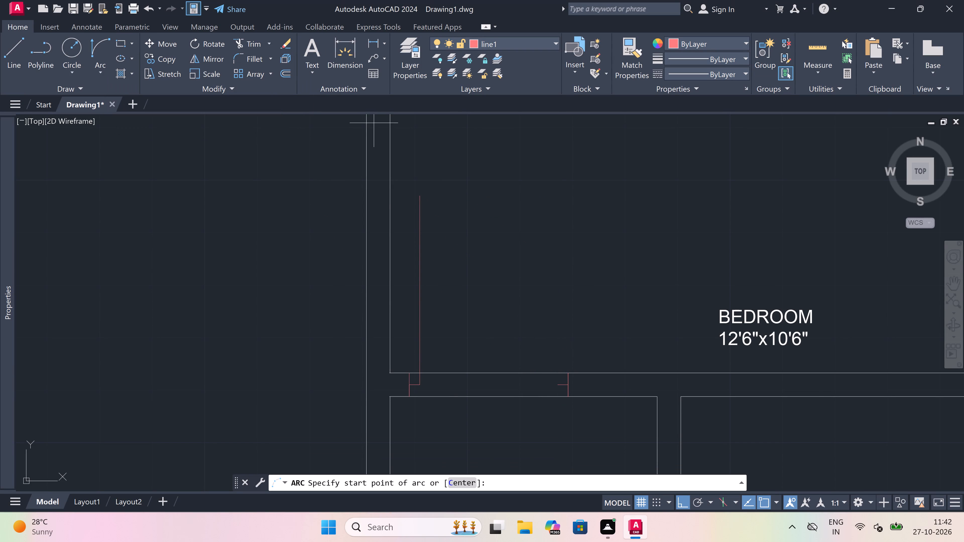
{"action": "left_click_drag", "start_coordinate": [422, 196], "coordinate": [423, 200]}
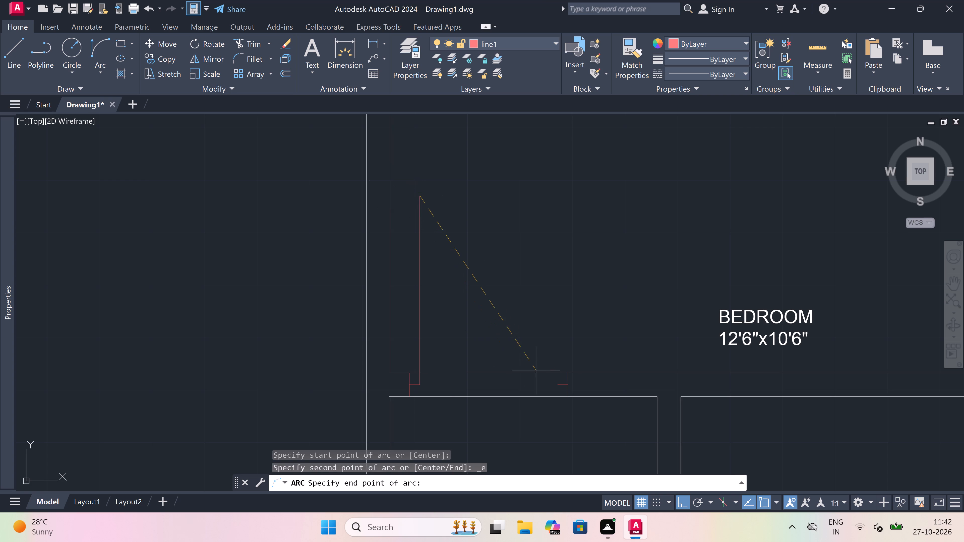
{"action": "left_click", "coordinate": [558, 383]}
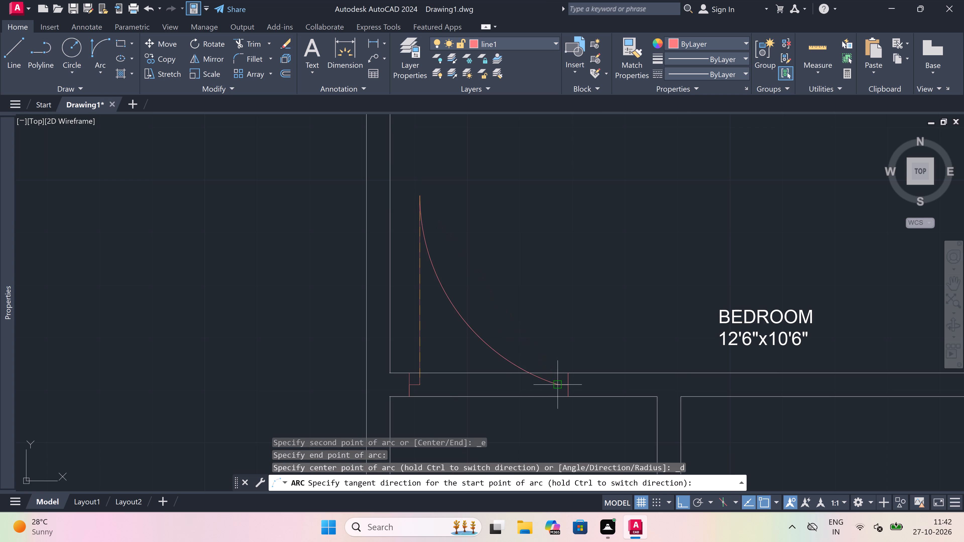
{"action": "left_click", "coordinate": [581, 236]}
Trim both face lines of the 12'6"x10'6" bedroom's south wall between the two door jambs.
{"action": "scroll", "coordinate": [581, 236], "scroll_direction": "down", "scroll_amount": 2}
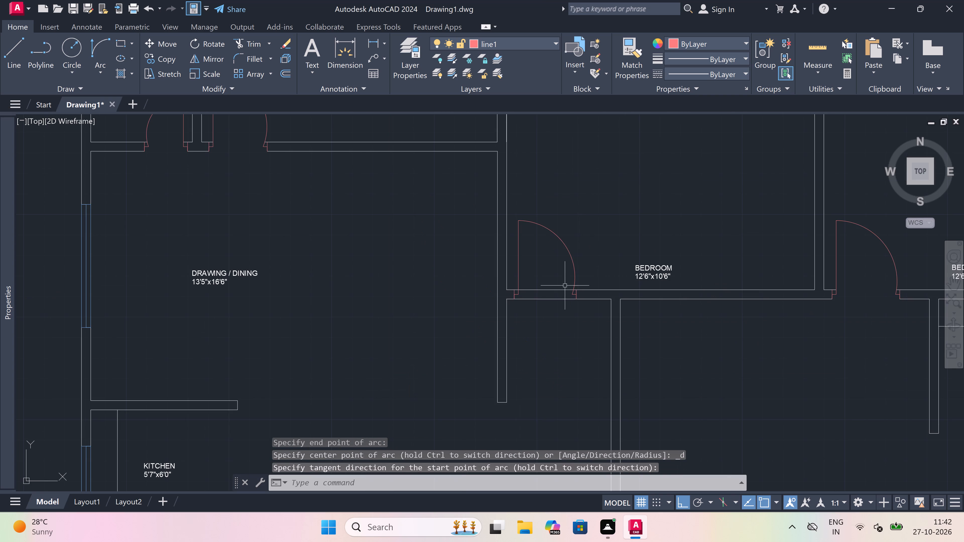
{"action": "key", "text": "t"}
{"action": "key", "text": "r"}
{"action": "key", "text": "space"}
{"action": "scroll", "coordinate": [540, 281], "scroll_direction": "up", "scroll_amount": 1}
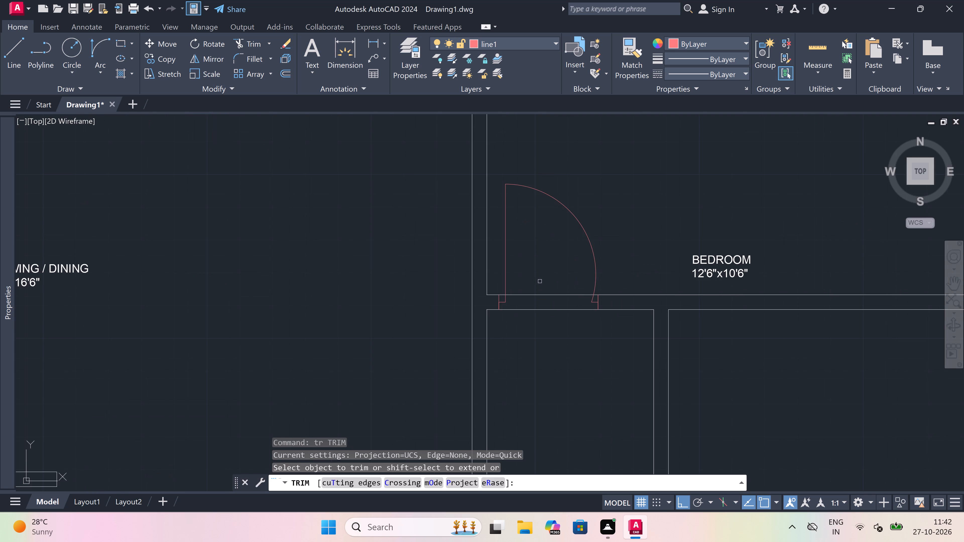
{"action": "left_click_drag", "start_coordinate": [540, 281], "coordinate": [540, 284]}
{"action": "left_click", "coordinate": [539, 365]}
{"action": "key", "text": "Escape"}
Draw the north door jamb across the 11'0"x13'0" bedroom's east wall near its northeast corner, with a 2" southward stop and a 3' leaf west.
{"action": "scroll", "coordinate": [524, 302], "scroll_direction": "down", "scroll_amount": 2}
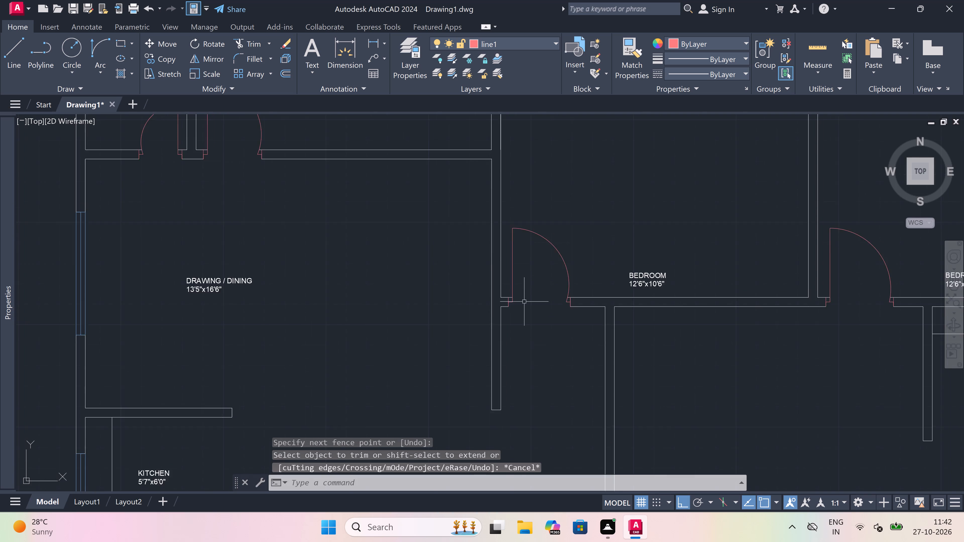
{"action": "scroll", "coordinate": [524, 302], "scroll_direction": "down", "scroll_amount": 3}
{"action": "scroll", "coordinate": [591, 307], "scroll_direction": "up", "scroll_amount": 3}
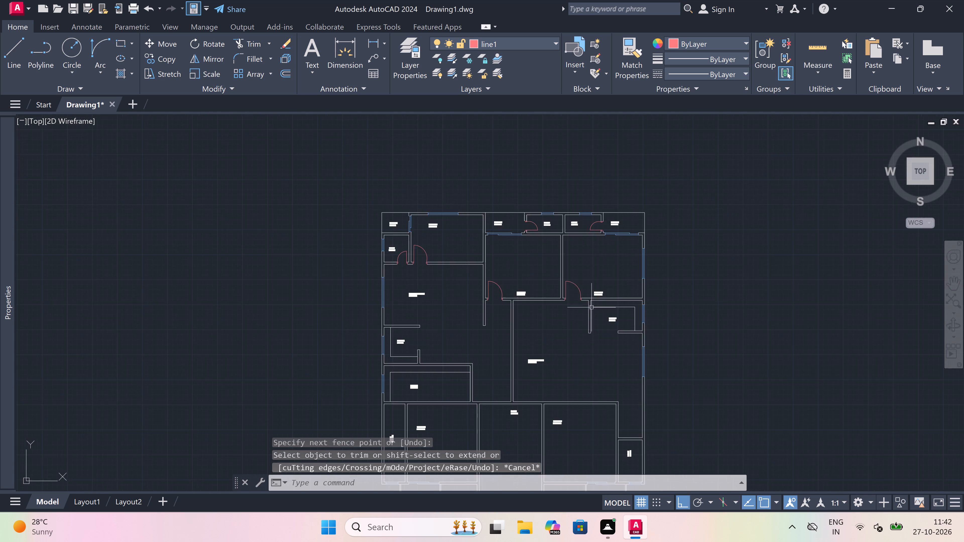
{"action": "scroll", "coordinate": [592, 307], "scroll_direction": "down", "scroll_amount": 4}
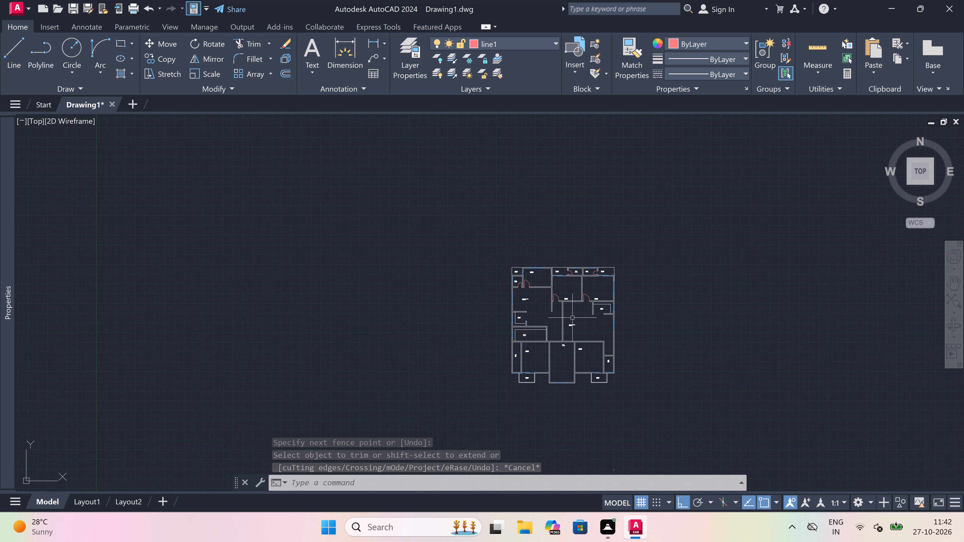
{"action": "scroll", "coordinate": [532, 365], "scroll_direction": "up", "scroll_amount": 3}
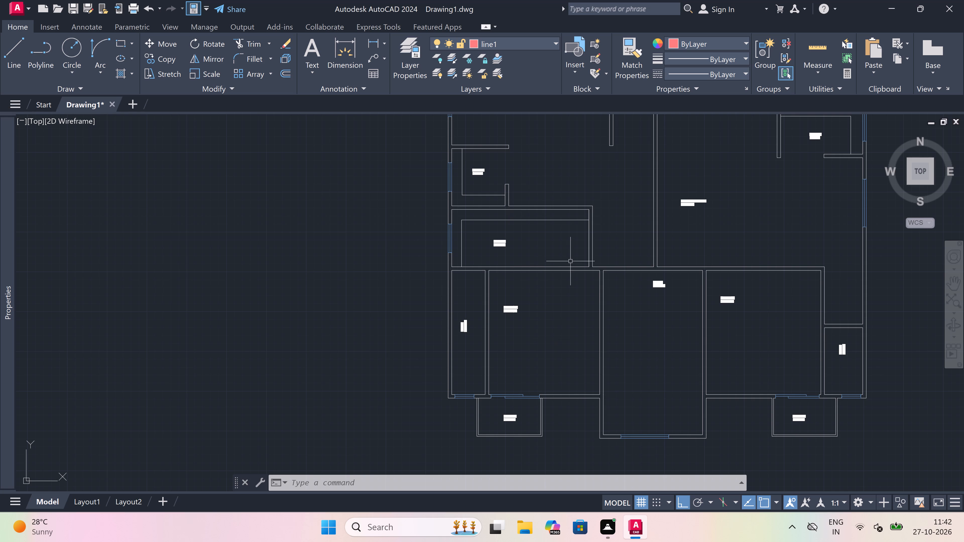
{"action": "key", "text": "l"}
{"action": "key", "text": "space"}
{"action": "scroll", "coordinate": [598, 252], "scroll_direction": "up", "scroll_amount": 2}
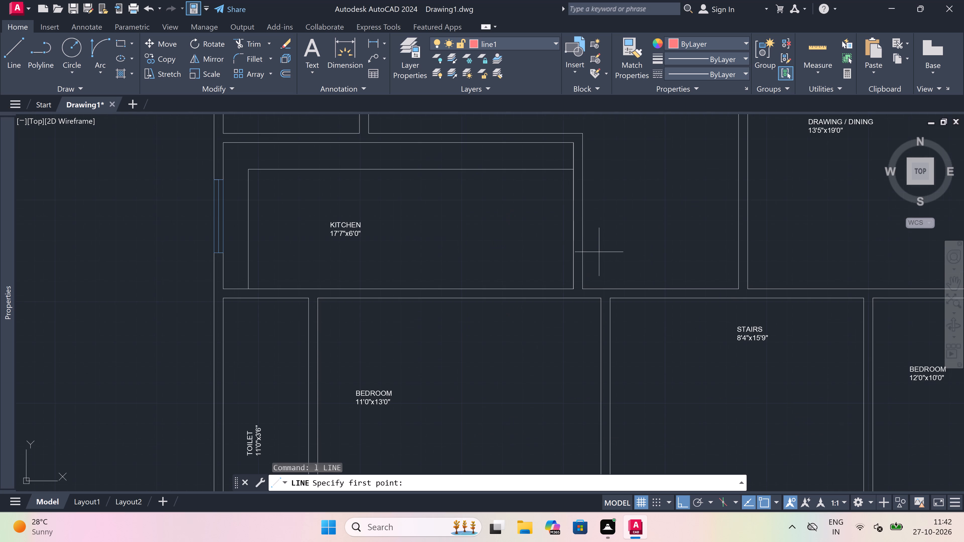
{"action": "scroll", "coordinate": [613, 293], "scroll_direction": "up", "scroll_amount": 2}
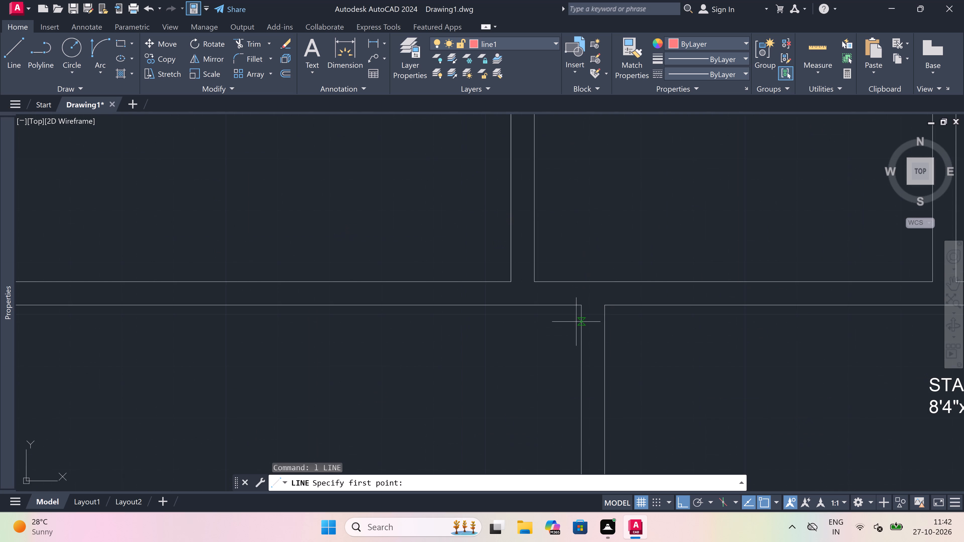
{"action": "left_click", "coordinate": [582, 320]}
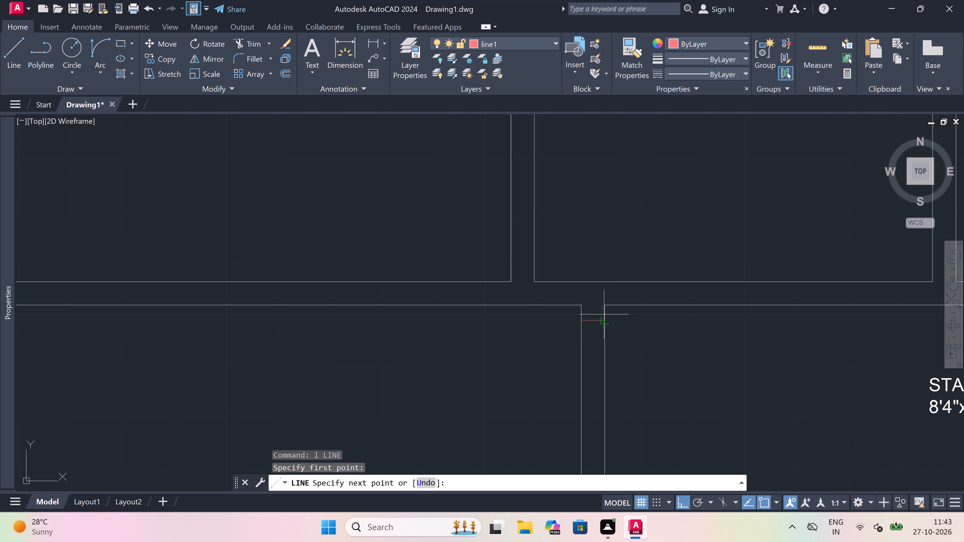
{"action": "left_click", "coordinate": [604, 314]}
{"action": "left_click", "coordinate": [590, 317]}
{"action": "scroll", "coordinate": [588, 356], "scroll_direction": "up", "scroll_amount": 2}
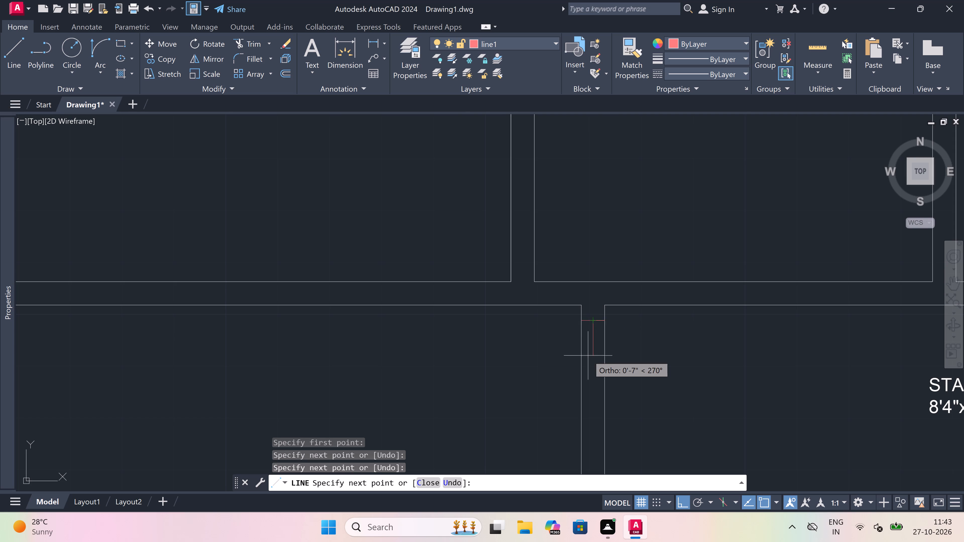
{"action": "type", "text": "2\""}
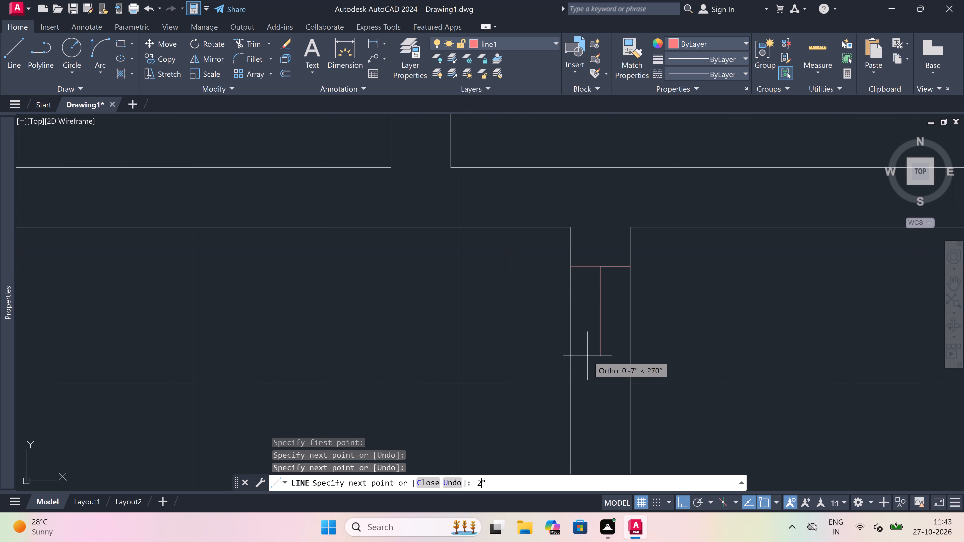
{"action": "key", "text": "space"}
{"action": "type", "text": "3'"}
{"action": "key", "text": "space"}
{"action": "key", "text": "Escape"}
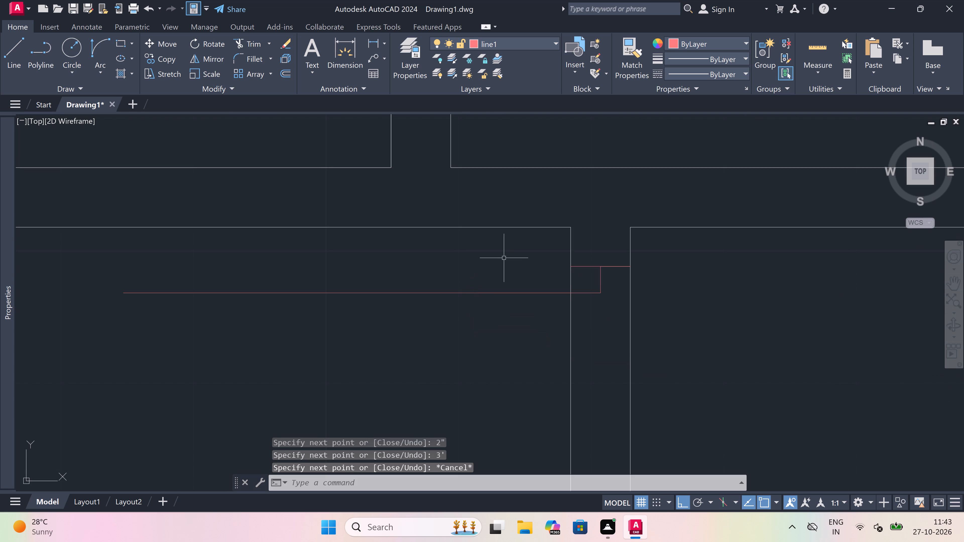
Draw the south door jamb across the 11'0"x13'0" bedroom's east wall, with a 2" stop running north from its midpoint.
{"action": "key", "text": "space"}
{"action": "scroll", "coordinate": [505, 257], "scroll_direction": "down", "scroll_amount": 2}
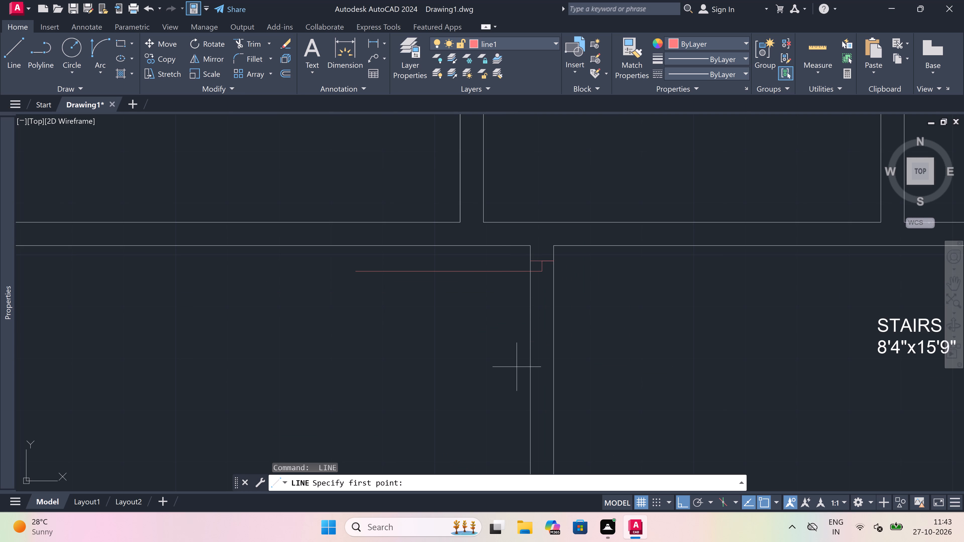
{"action": "left_click_drag", "start_coordinate": [531, 413], "coordinate": [534, 414]}
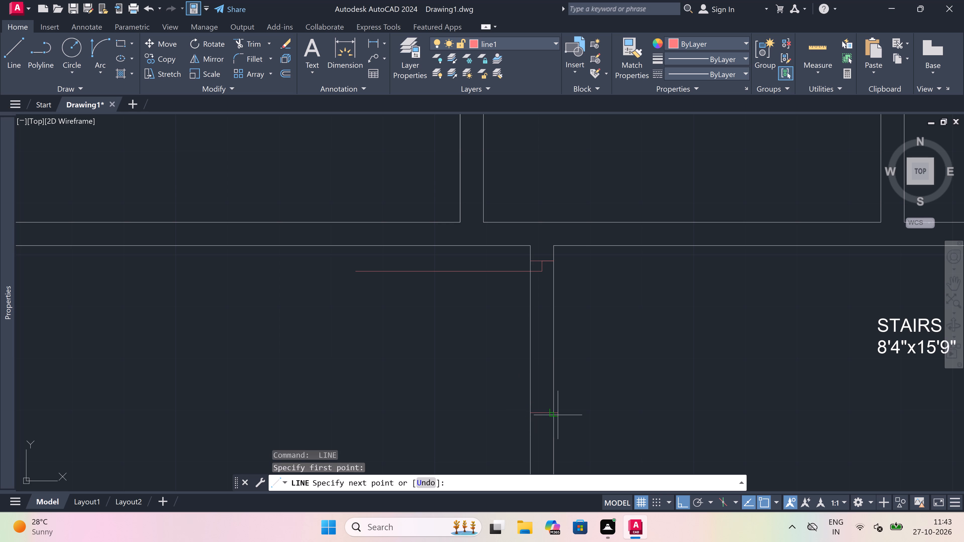
{"action": "left_click", "coordinate": [559, 414]}
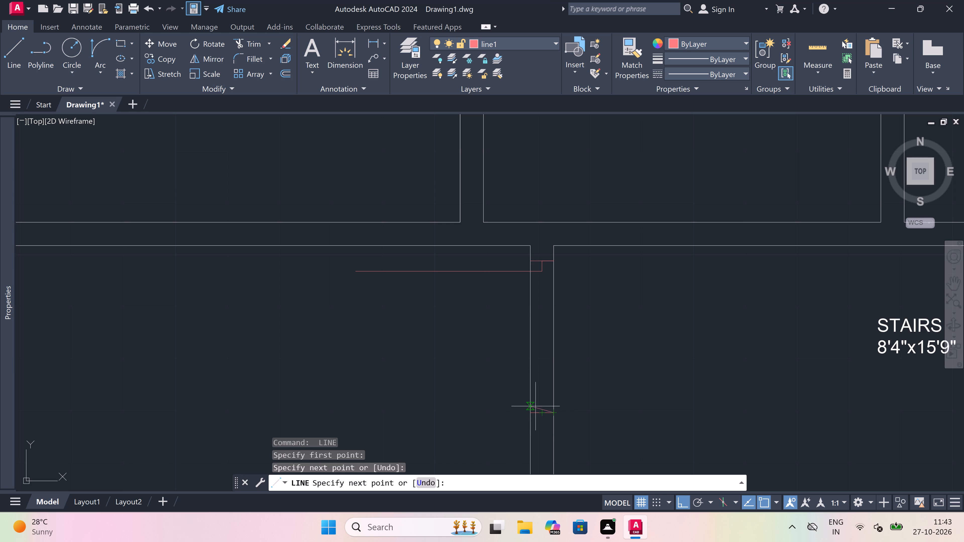
{"action": "left_click_drag", "start_coordinate": [538, 412], "coordinate": [544, 388]}
{"action": "type", "text": "2\""}
{"action": "key", "text": "space"}
{"action": "key", "text": "Escape"}
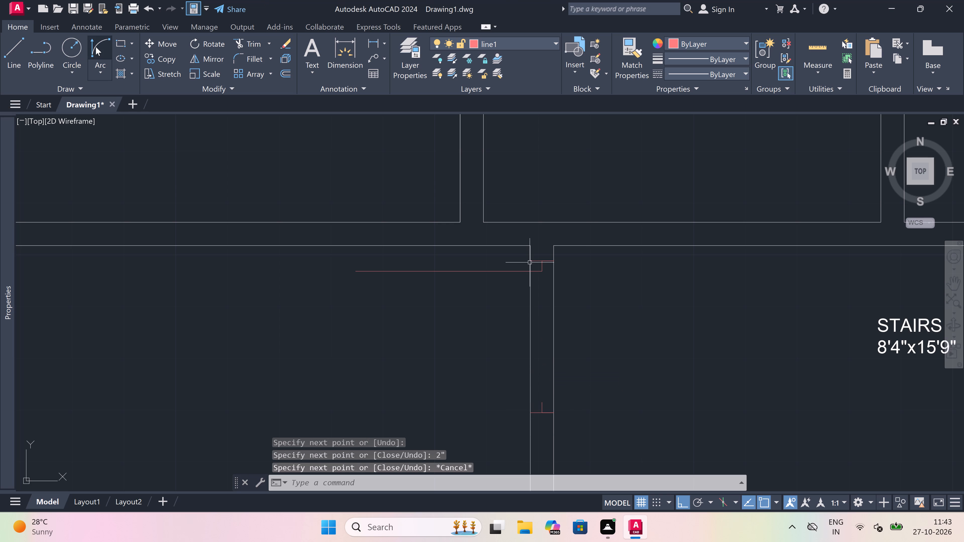
Draw the 11'0"x13'0" bedroom door's swing as a Start, End, Direction arc from the leaf's west end to the south jamb stop's north end.
{"action": "left_click_drag", "start_coordinate": [97, 45], "coordinate": [102, 52]}
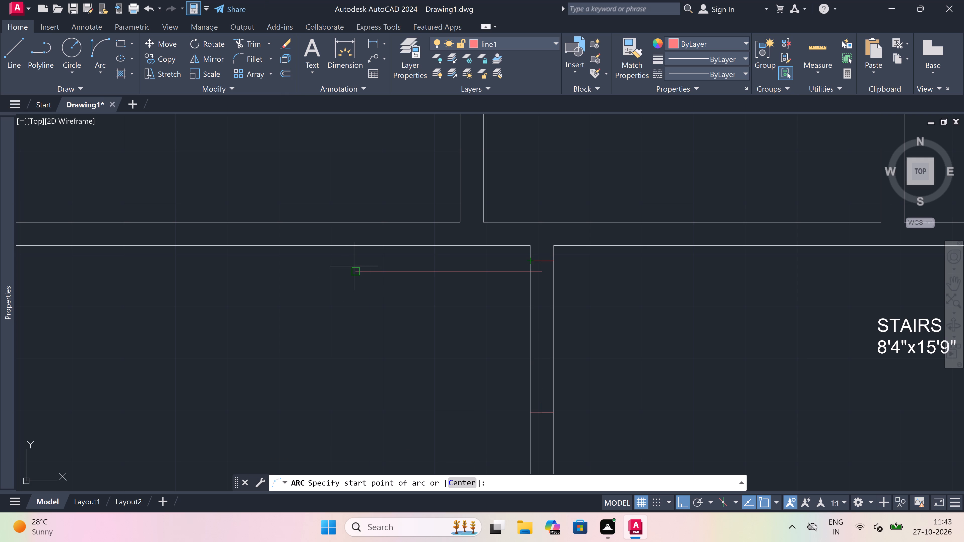
{"action": "left_click_drag", "start_coordinate": [354, 266], "coordinate": [356, 292]}
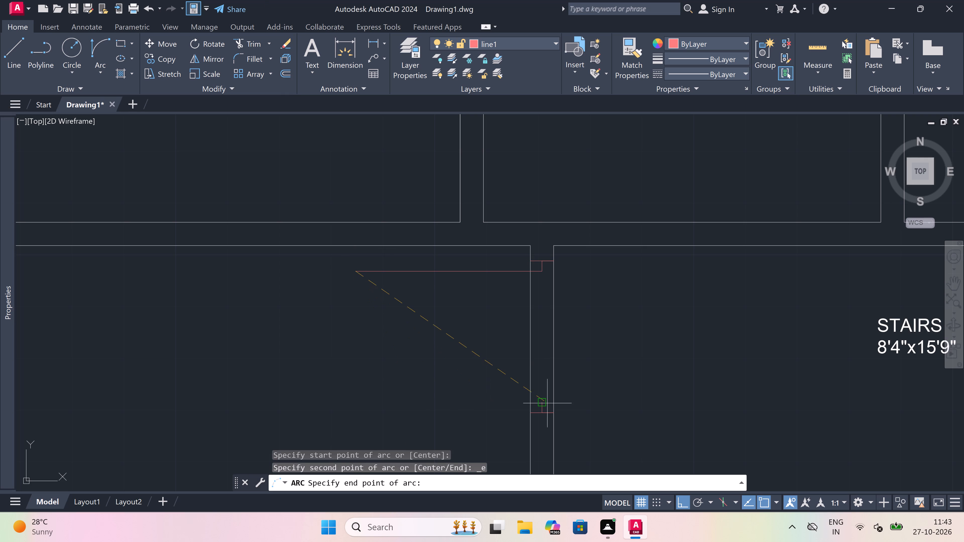
{"action": "left_click_drag", "start_coordinate": [544, 399], "coordinate": [538, 395]}
{"action": "left_click_drag", "start_coordinate": [407, 359], "coordinate": [412, 356]}
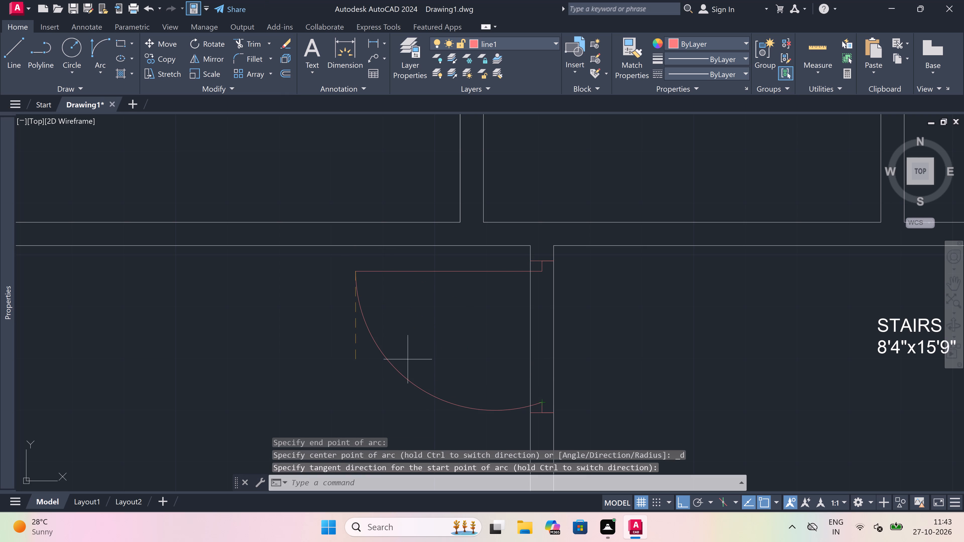
Trim both face lines of the 11'0"x13'0" bedroom's east wall within the door opening.
{"action": "key", "text": "t"}
{"action": "key", "text": "r"}
{"action": "key", "text": "space"}
{"action": "left_click_drag", "start_coordinate": [507, 343], "coordinate": [511, 344]}
{"action": "left_click", "coordinate": [593, 359]}
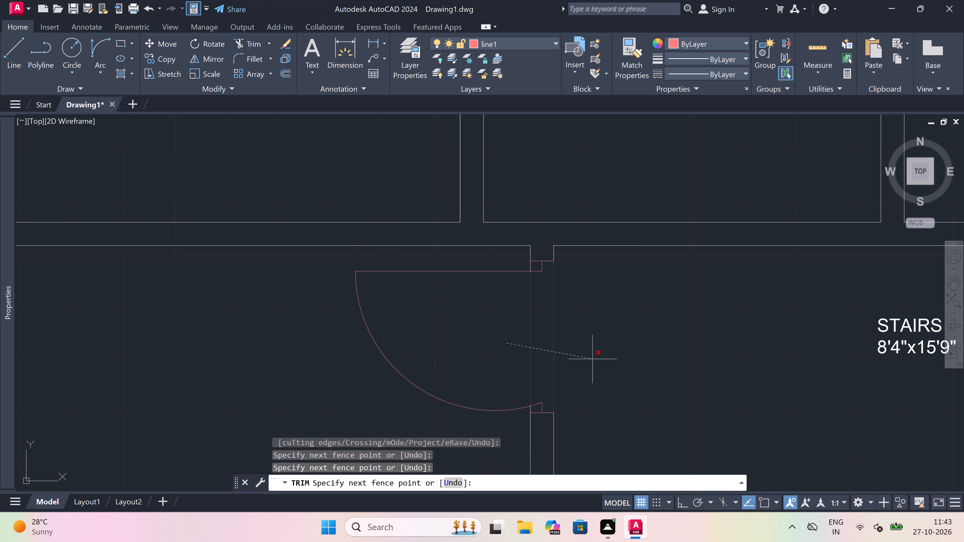
{"action": "key", "text": "Escape"}
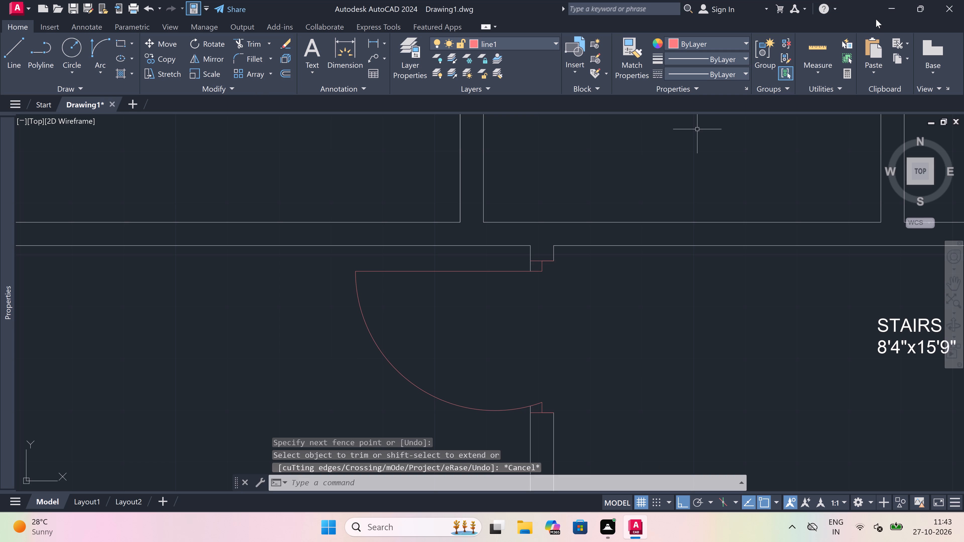
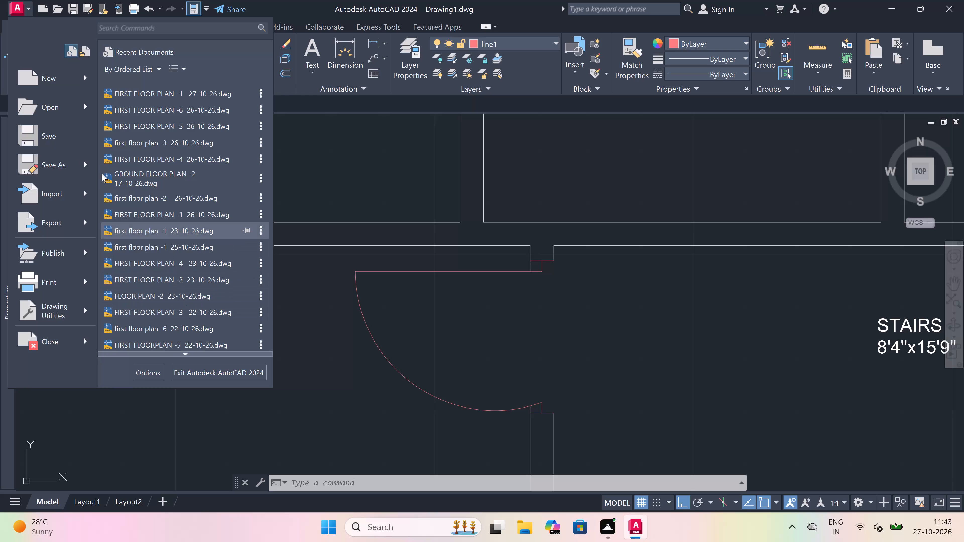
Save the drawing in the Documents folder as an AutoCAD 2018 drawing named "first floor plan -2 27-10-26".
{"action": "left_click", "coordinate": [61, 164]}
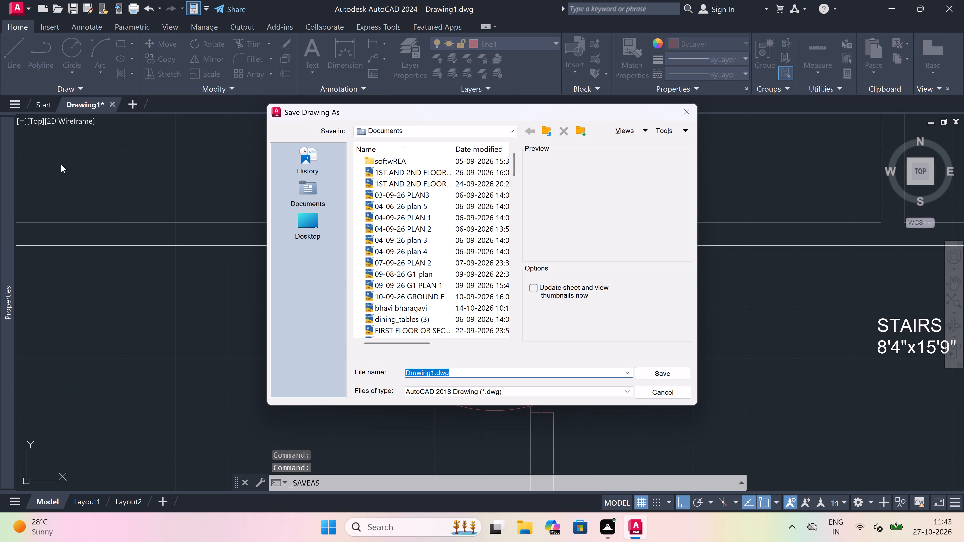
{"action": "key", "text": "BackSpace"}
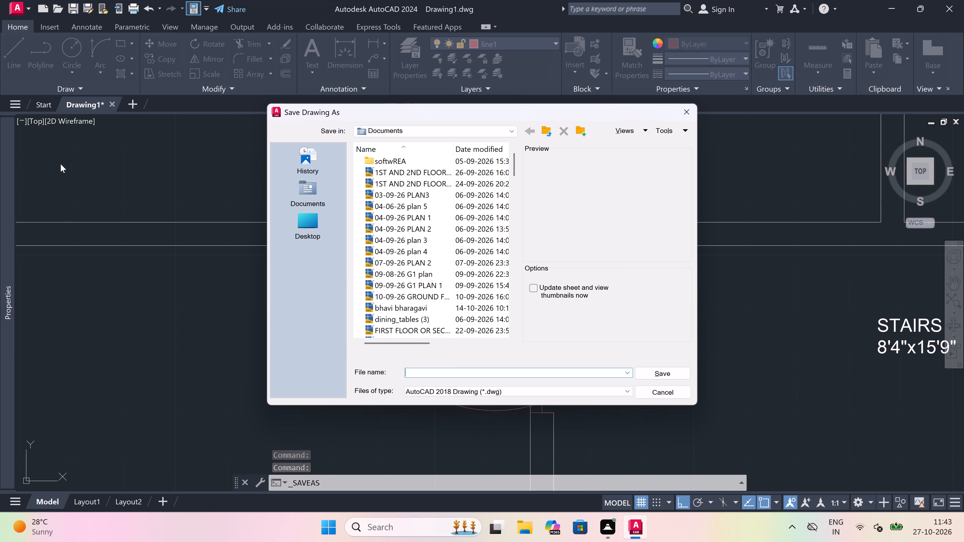
{"action": "type", "text": "first floor"}
{"action": "key", "text": "space"}
{"action": "type", "text": "plan -3"}
{"action": "key", "text": "BackSpace"}
{"action": "type", "text": "2 27-10-26"}
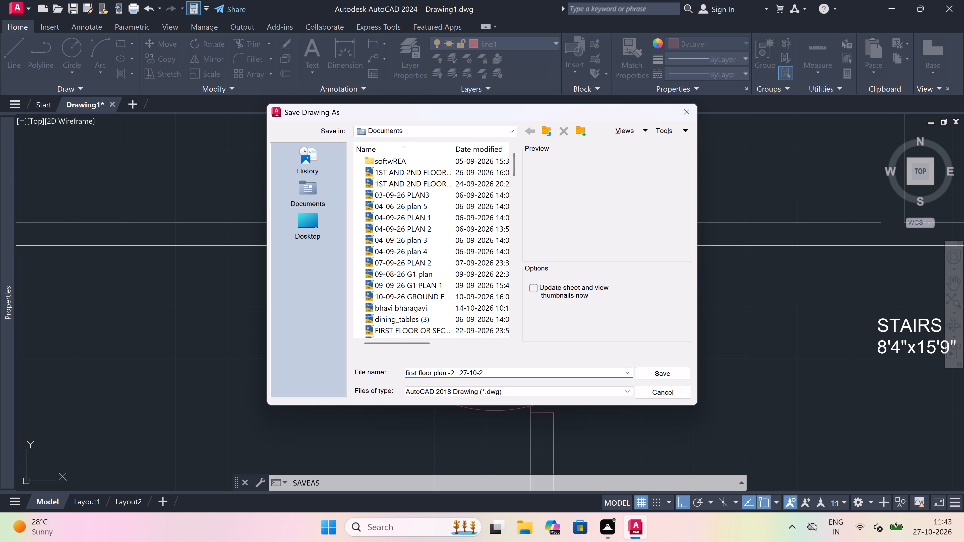
{"action": "left_click", "coordinate": [669, 370]}
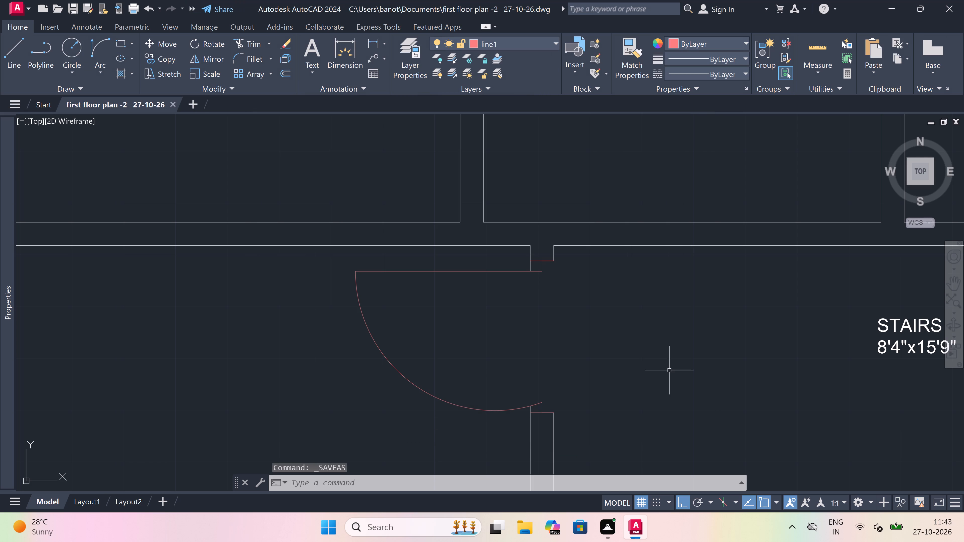
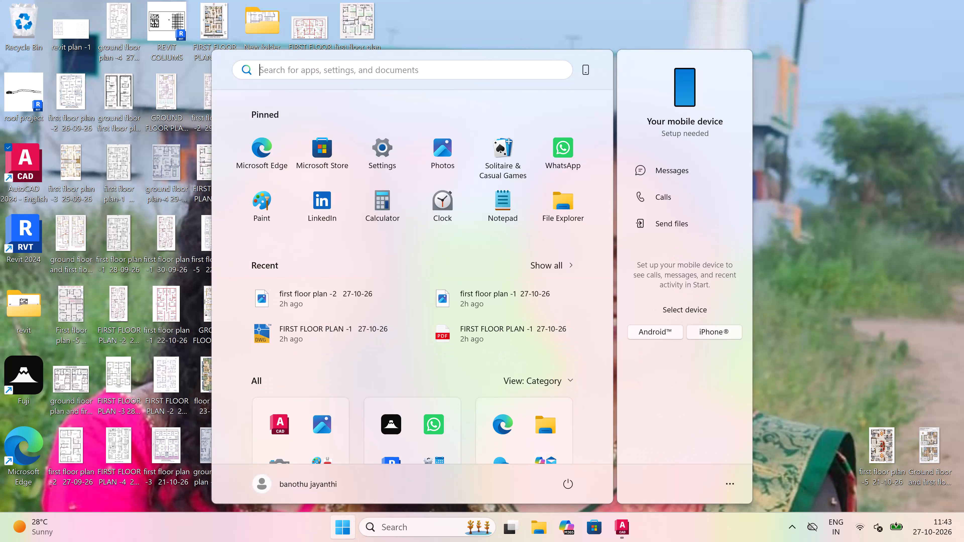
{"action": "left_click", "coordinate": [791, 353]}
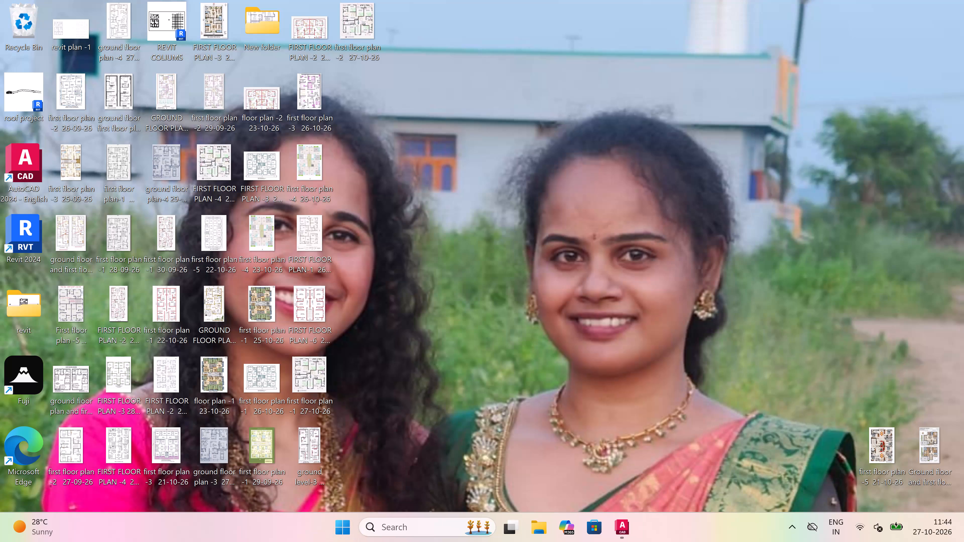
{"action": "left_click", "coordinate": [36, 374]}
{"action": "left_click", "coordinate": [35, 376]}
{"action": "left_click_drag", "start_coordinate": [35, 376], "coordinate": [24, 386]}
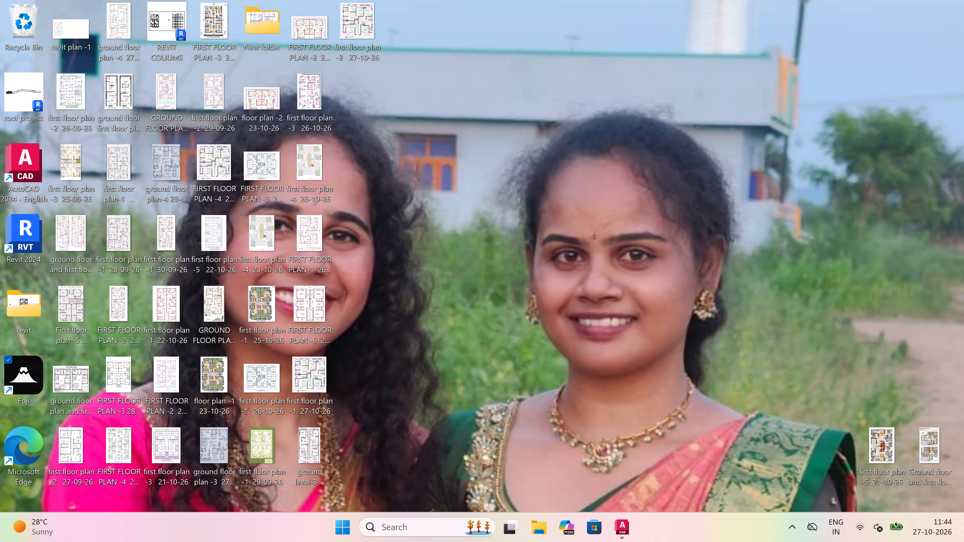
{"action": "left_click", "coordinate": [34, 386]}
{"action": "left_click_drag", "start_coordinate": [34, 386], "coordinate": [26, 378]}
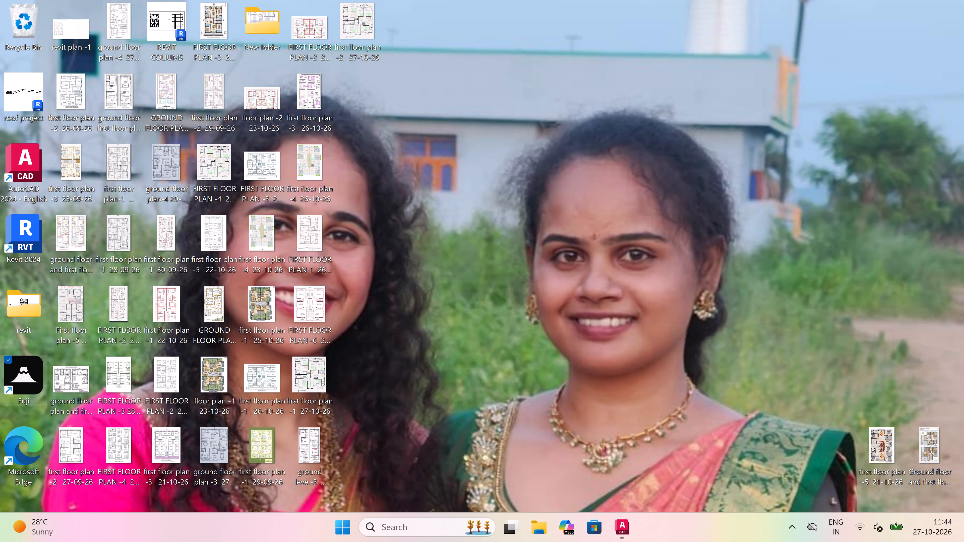
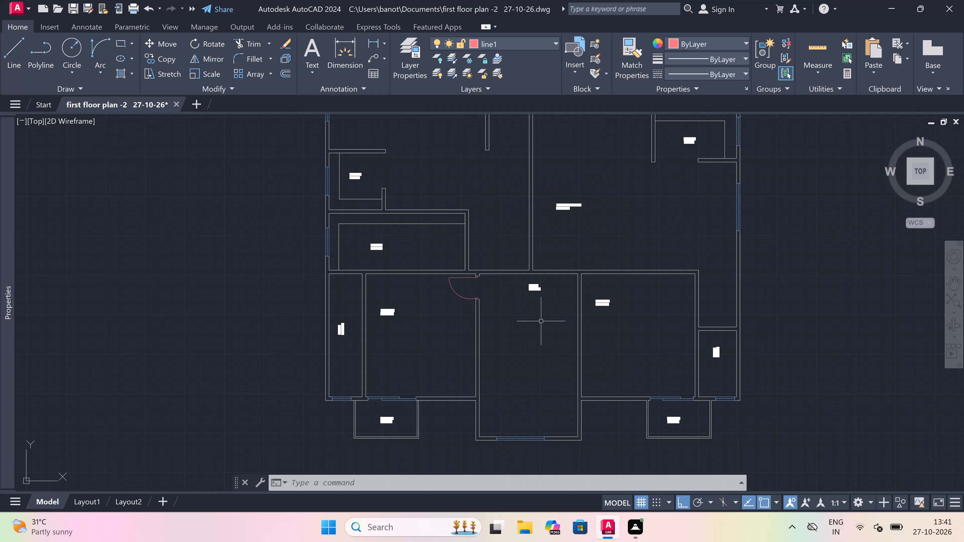
Draw door lines at the wall above the STAIRS label: a jamb across the wall, a 2" offset from its midpoint, and a 3' upright leaf.
{"action": "scroll", "coordinate": [499, 236], "scroll_direction": "up", "scroll_amount": 4}
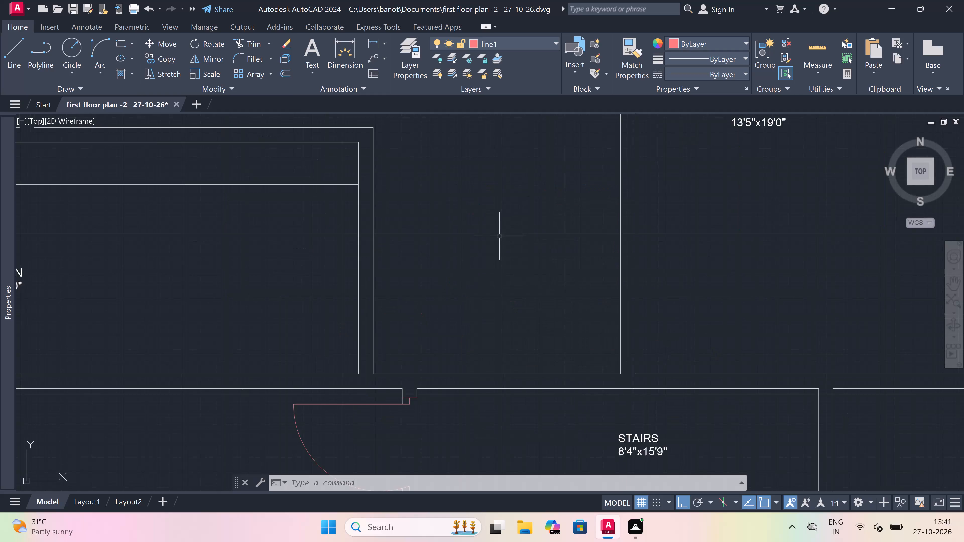
{"action": "key", "text": "k"}
{"action": "key", "text": "Escape"}
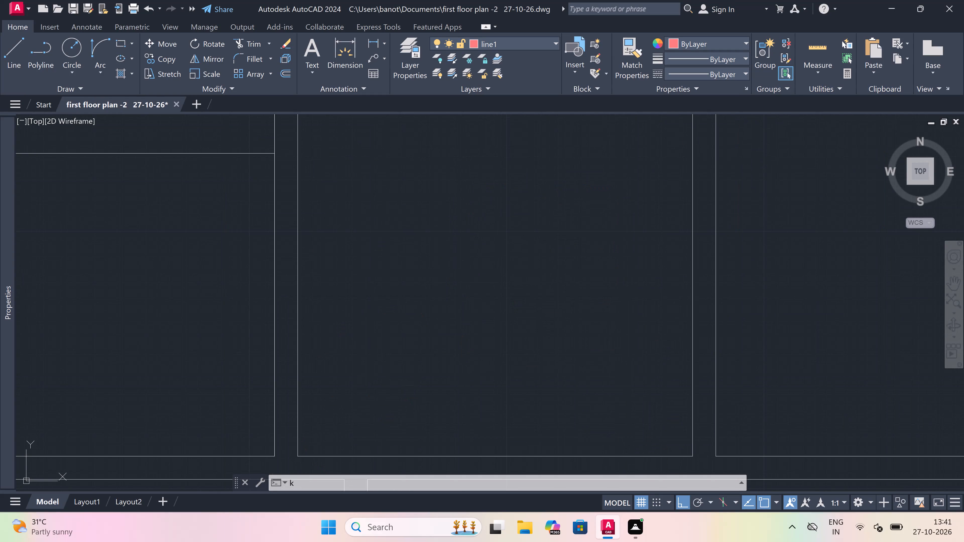
{"action": "key", "text": "l"}
{"action": "key", "text": "space"}
{"action": "scroll", "coordinate": [594, 310], "scroll_direction": "down", "scroll_amount": 5}
{"action": "scroll", "coordinate": [606, 329], "scroll_direction": "up", "scroll_amount": 2}
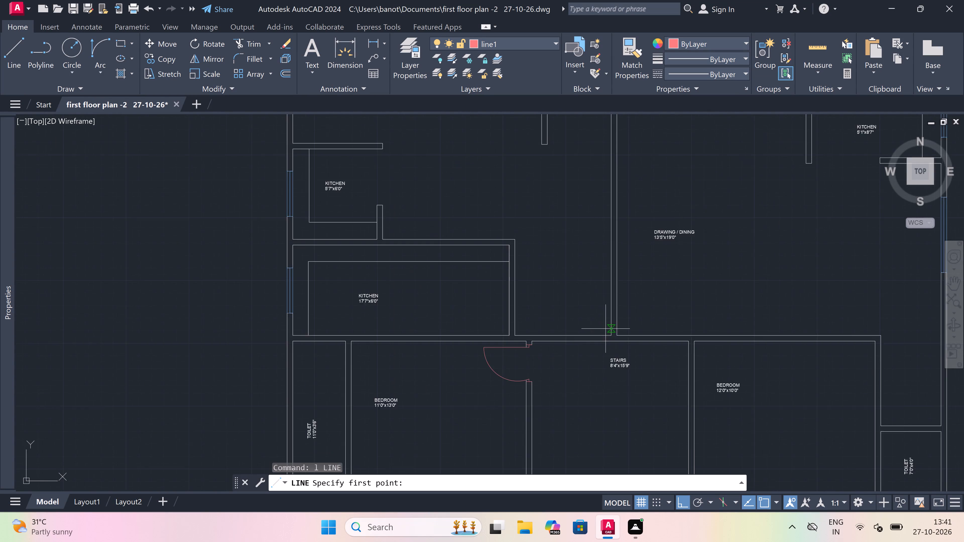
{"action": "scroll", "coordinate": [606, 329], "scroll_direction": "up", "scroll_amount": 2}
{"action": "left_click_drag", "start_coordinate": [608, 355], "coordinate": [608, 356]}
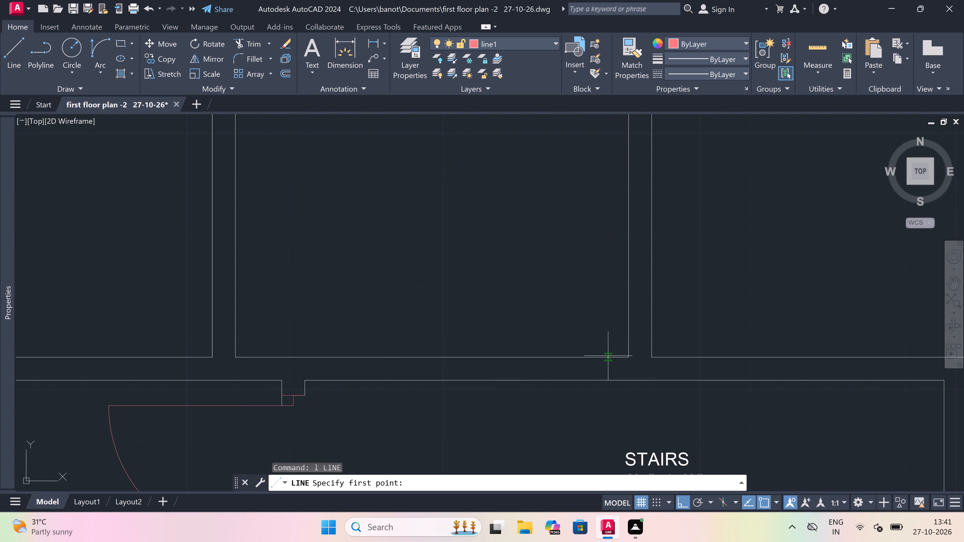
{"action": "left_click_drag", "start_coordinate": [608, 356], "coordinate": [610, 358]}
{"action": "left_click", "coordinate": [607, 376]}
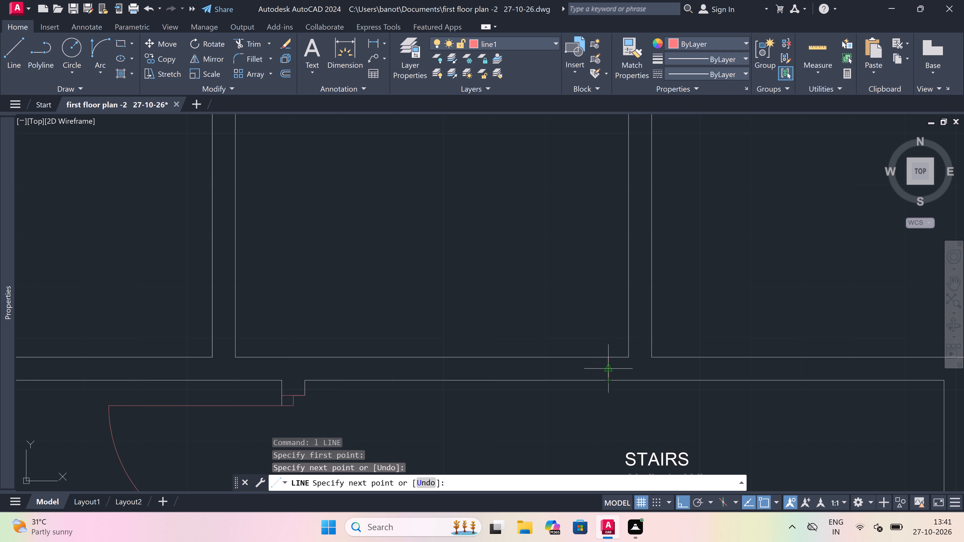
{"action": "left_click", "coordinate": [607, 371]}
{"action": "type", "text": "2\""}
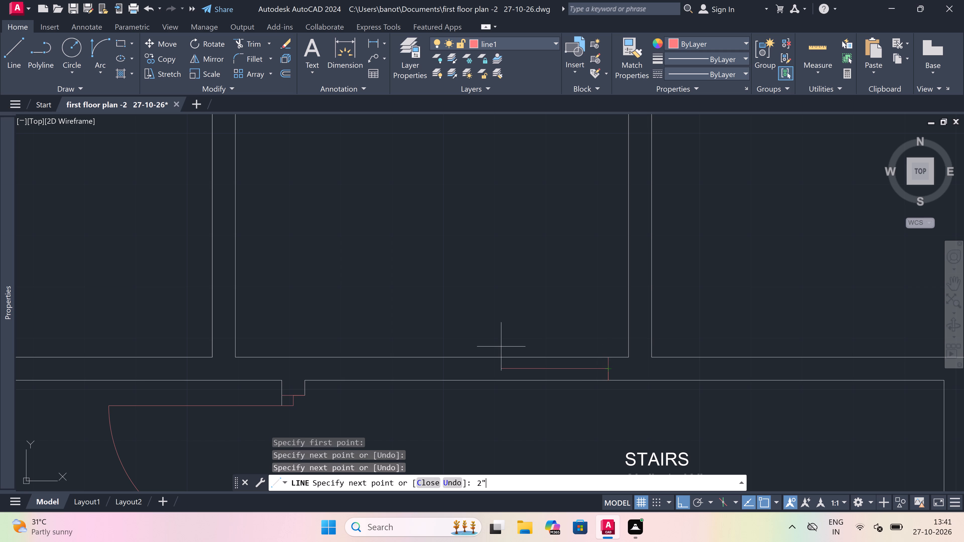
{"action": "key", "text": "space"}
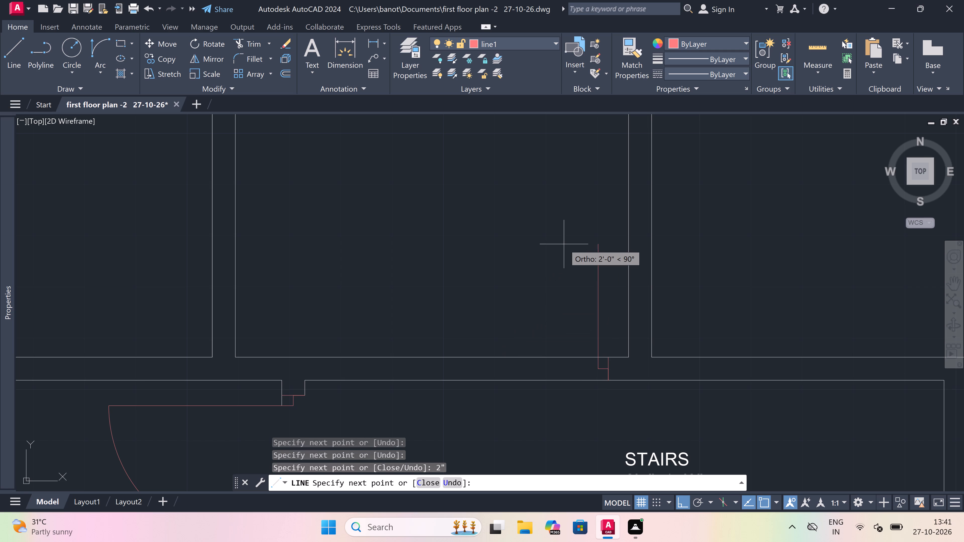
{"action": "type", "text": "3'"}
{"action": "key", "text": "space"}
{"action": "key", "text": "Escape"}
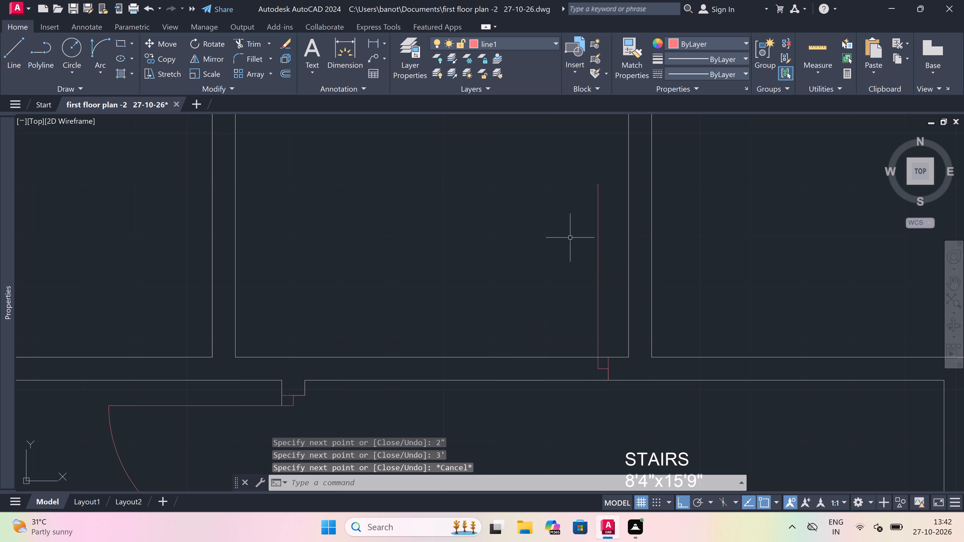
Start another line for the new door at the wall above the stairs.
{"action": "key", "text": "space"}
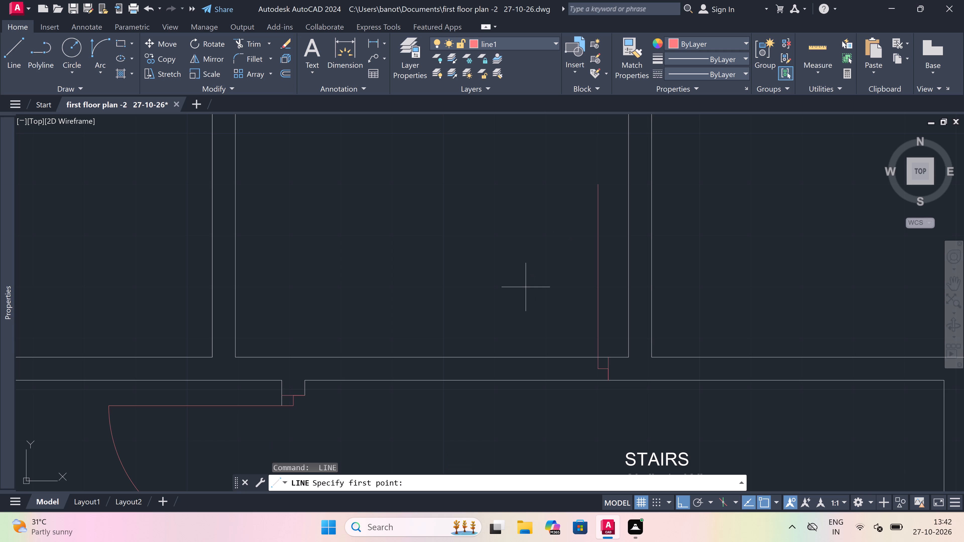
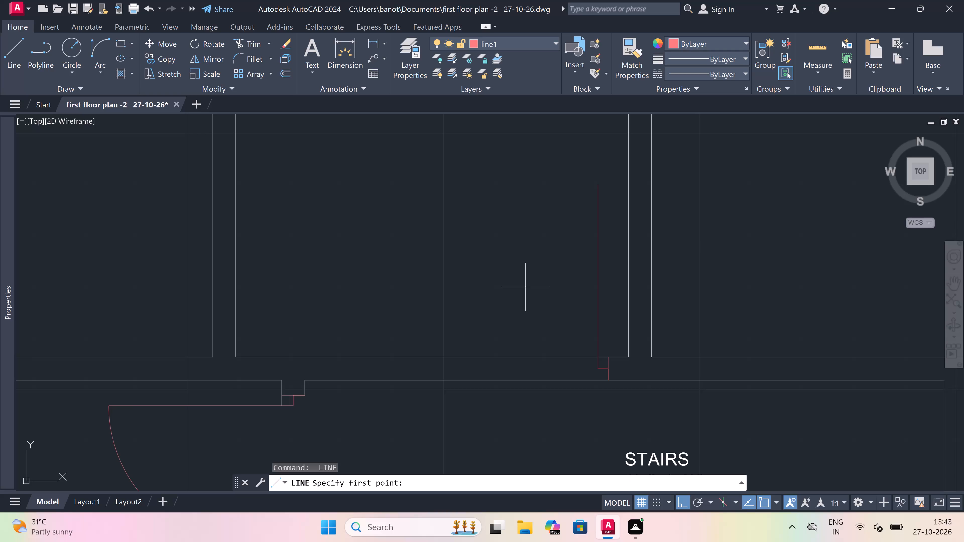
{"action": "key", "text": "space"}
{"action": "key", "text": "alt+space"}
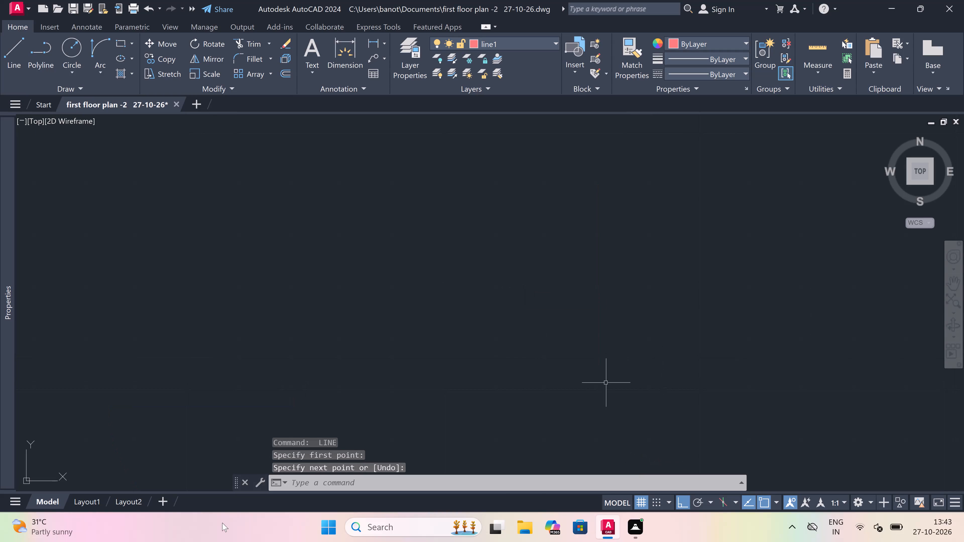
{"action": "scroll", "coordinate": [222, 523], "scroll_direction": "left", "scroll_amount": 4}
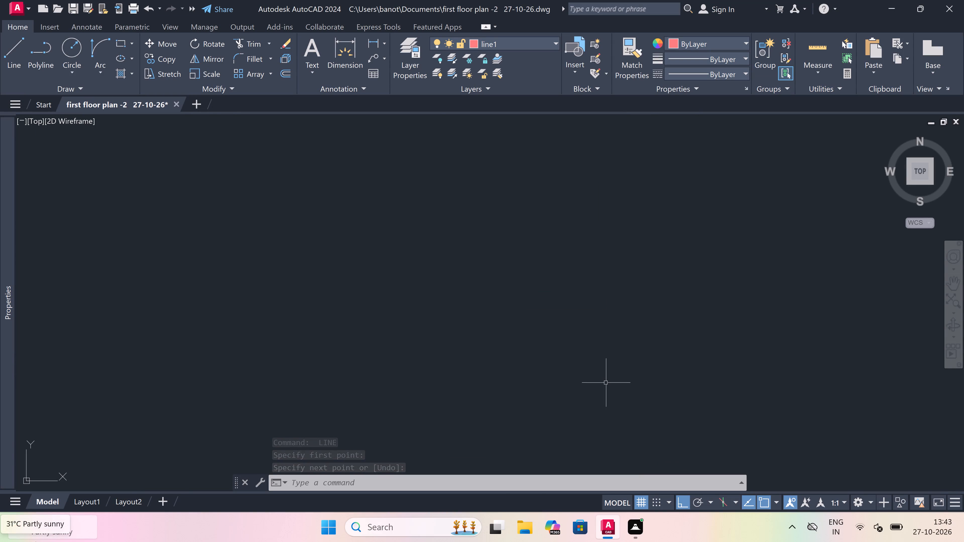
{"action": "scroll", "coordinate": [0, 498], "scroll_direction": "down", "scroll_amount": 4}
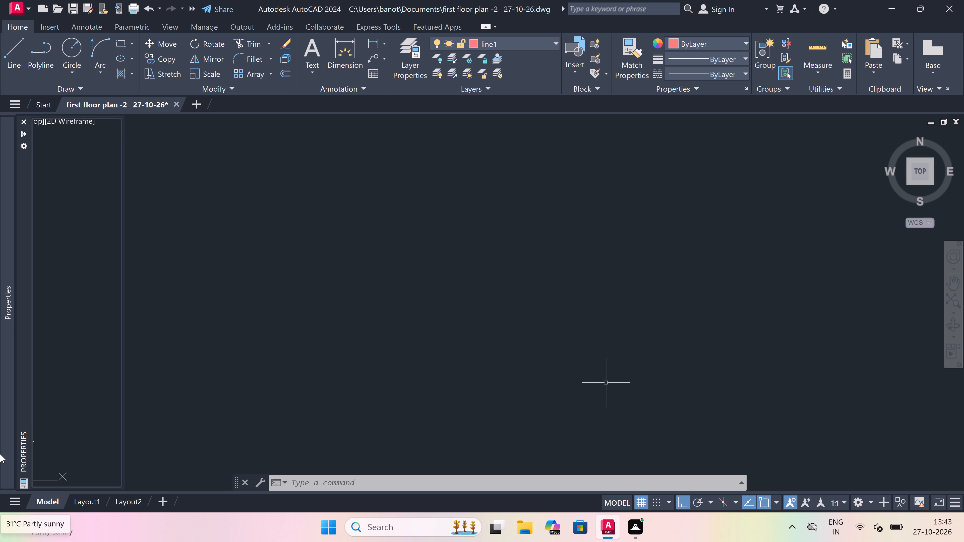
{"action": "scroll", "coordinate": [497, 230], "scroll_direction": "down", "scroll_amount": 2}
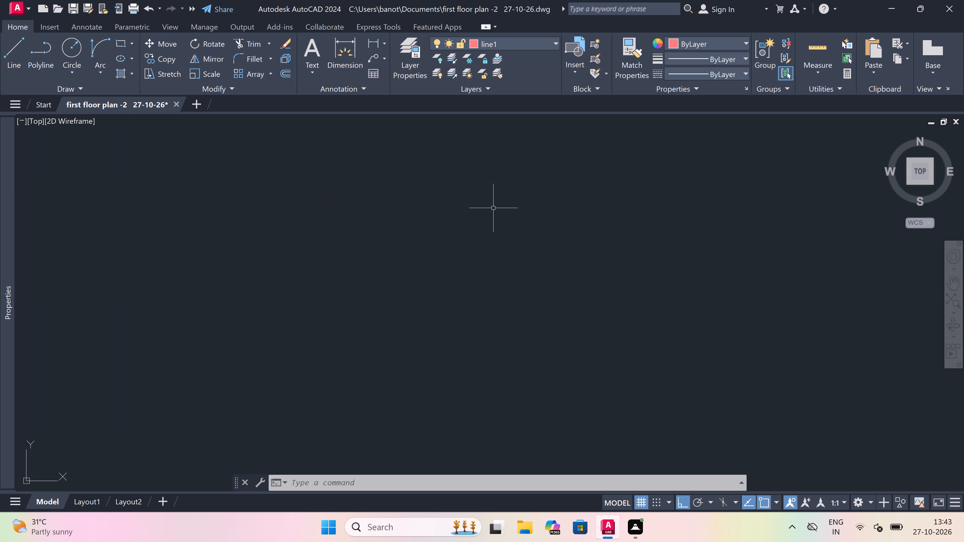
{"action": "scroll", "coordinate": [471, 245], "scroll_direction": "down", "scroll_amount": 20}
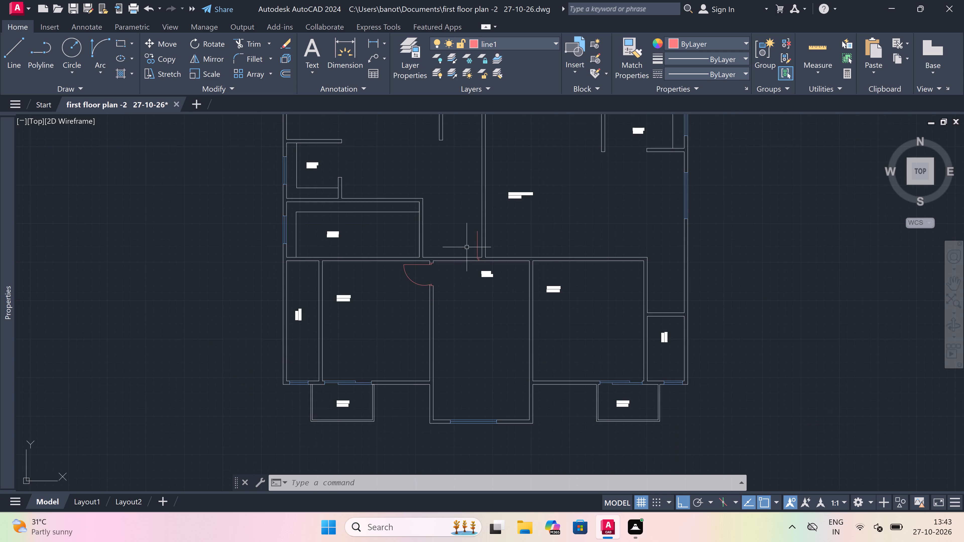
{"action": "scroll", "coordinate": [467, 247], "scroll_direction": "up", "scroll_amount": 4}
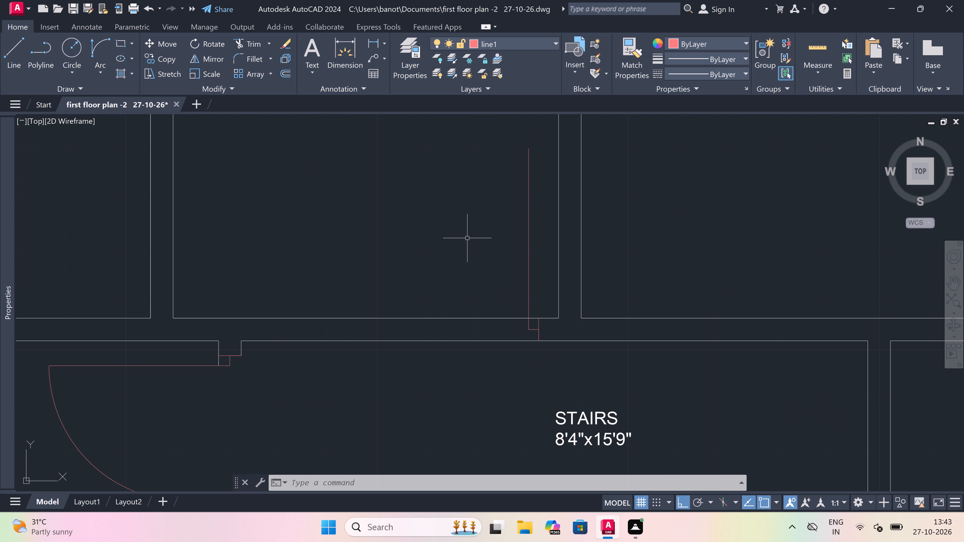
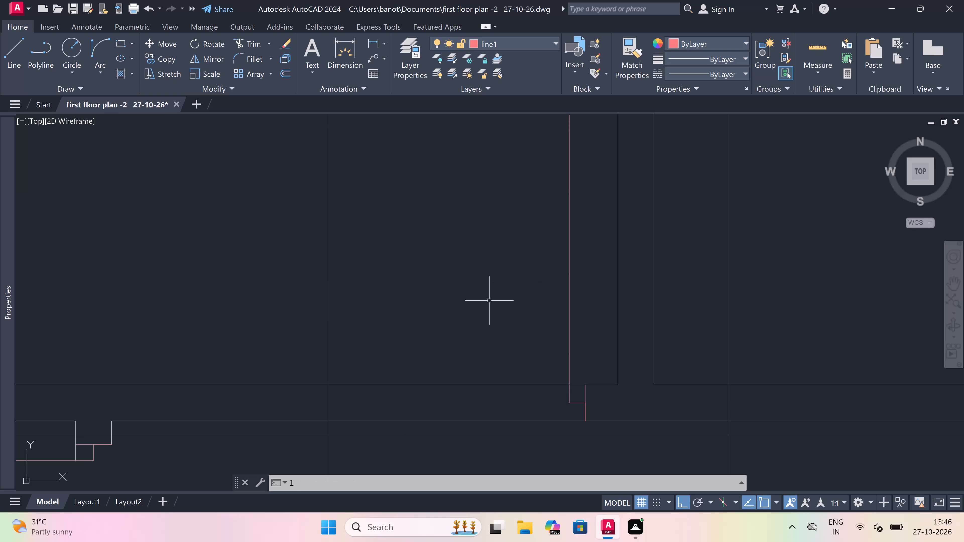
Draw the opposite jamb of the door north of STAIRS: a line across the wall thickness with a 2" stop from its midpoint towards the leaf.
{"action": "key", "text": "space"}
{"action": "scroll", "coordinate": [341, 389], "scroll_direction": "down", "scroll_amount": 3}
{"action": "scroll", "coordinate": [338, 387], "scroll_direction": "up", "scroll_amount": 1}
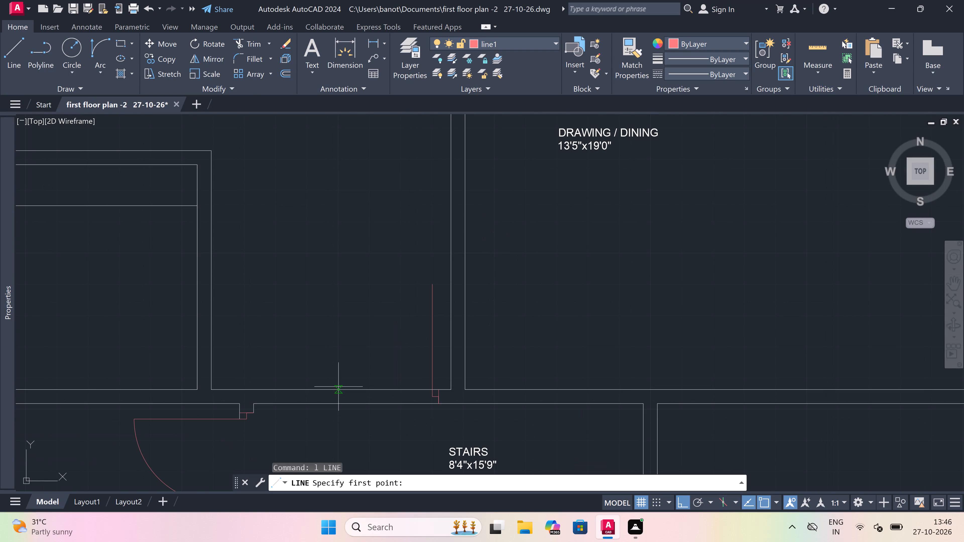
{"action": "left_click", "coordinate": [337, 390]}
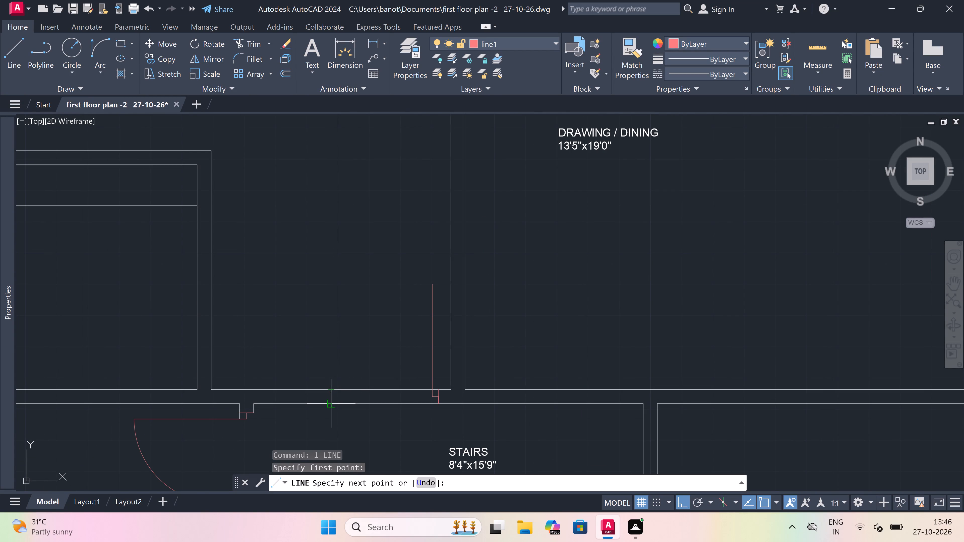
{"action": "left_click", "coordinate": [333, 402]}
{"action": "left_click", "coordinate": [332, 393]}
{"action": "scroll", "coordinate": [332, 393], "scroll_direction": "up", "scroll_amount": 2}
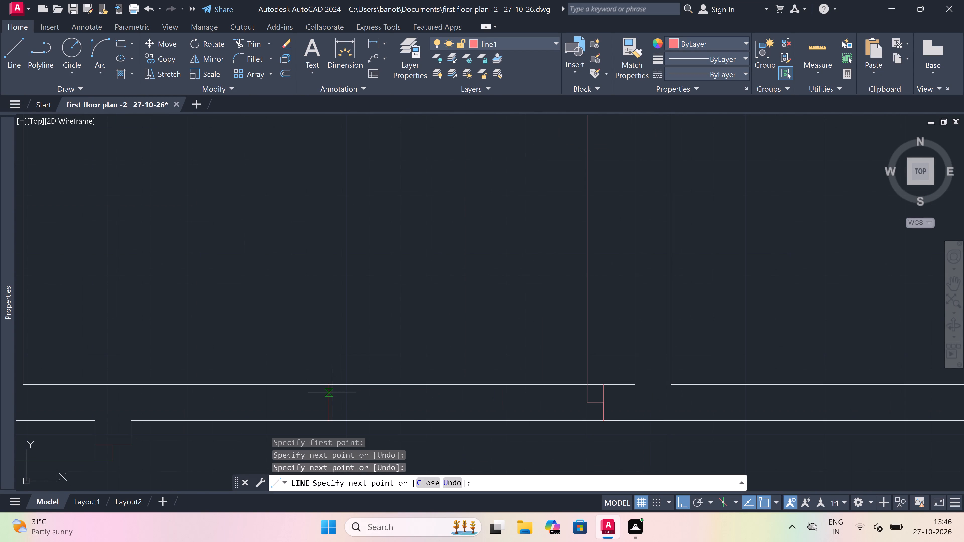
{"action": "key", "text": "Escape"}
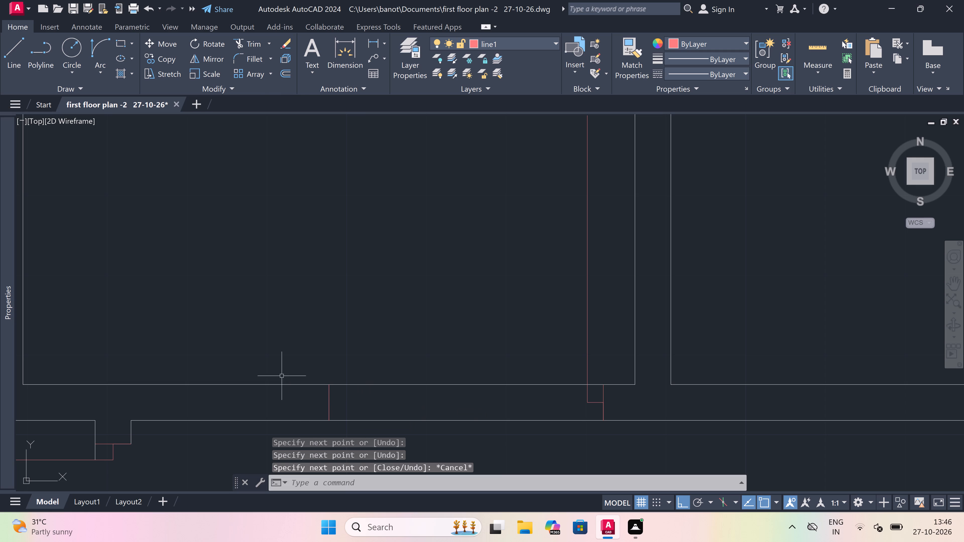
{"action": "key", "text": "space"}
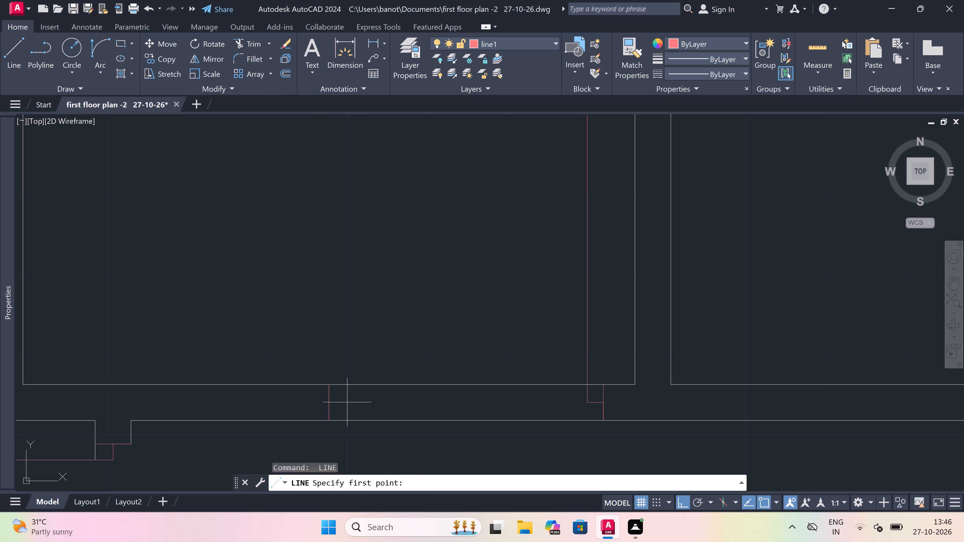
{"action": "left_click_drag", "start_coordinate": [325, 399], "coordinate": [334, 399]}
{"action": "type", "text": "2\""}
{"action": "key", "text": "space"}
{"action": "key", "text": "Escape"}
Draw the door swing as a start-end-direction arc from the leaf's free end to the end of the new 2" stop.
{"action": "scroll", "coordinate": [486, 400], "scroll_direction": "down", "scroll_amount": 1}
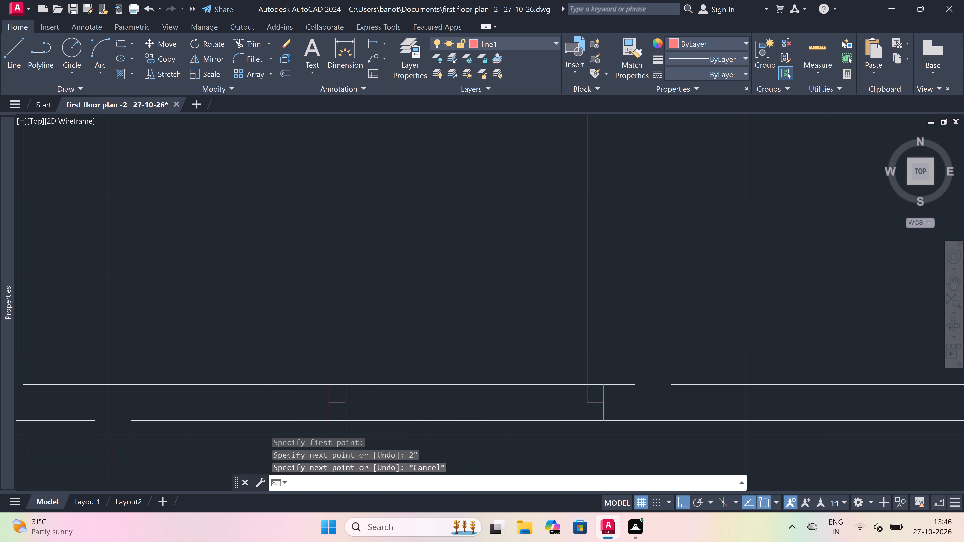
{"action": "left_click_drag", "start_coordinate": [98, 41], "coordinate": [128, 55]}
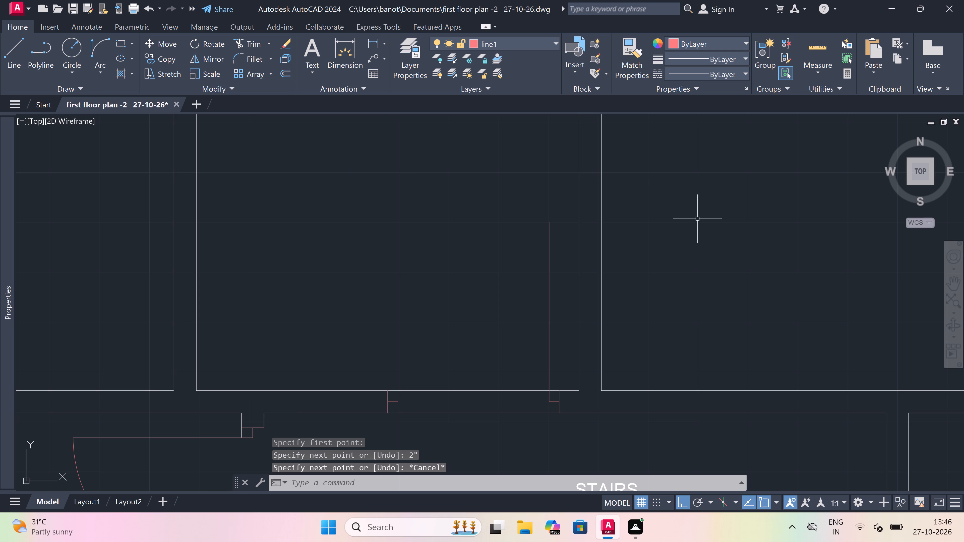
{"action": "left_click", "coordinate": [105, 47]}
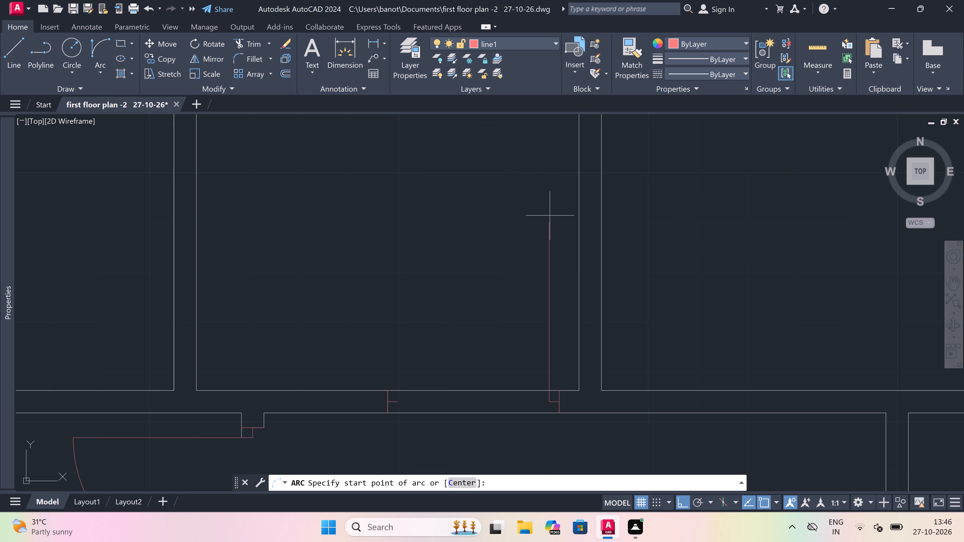
{"action": "left_click", "coordinate": [551, 224]}
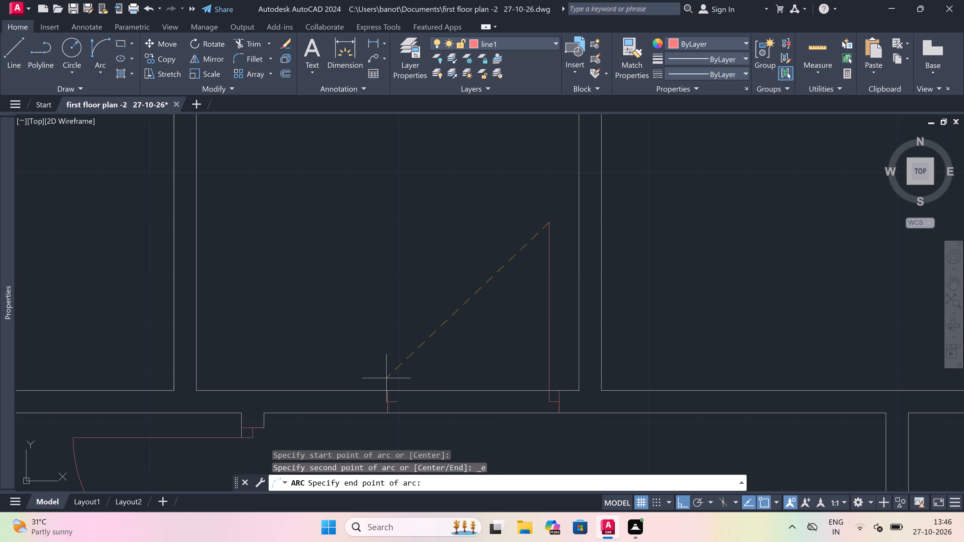
{"action": "left_click", "coordinate": [395, 404]}
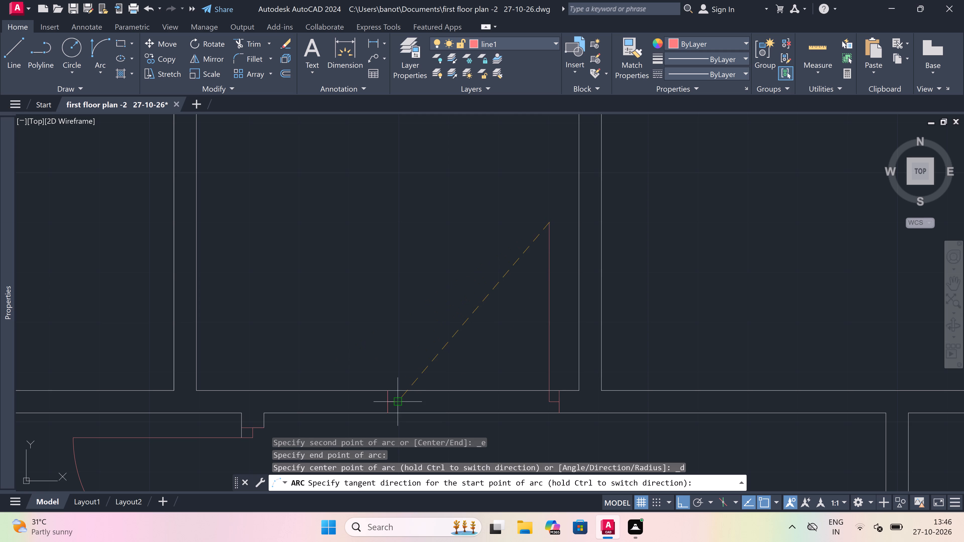
{"action": "left_click", "coordinate": [310, 279]}
Trim both wall lines between the jambs to open the doorway between STAIRS and the passage beside the kitchen.
{"action": "scroll", "coordinate": [460, 264], "scroll_direction": "down", "scroll_amount": 2}
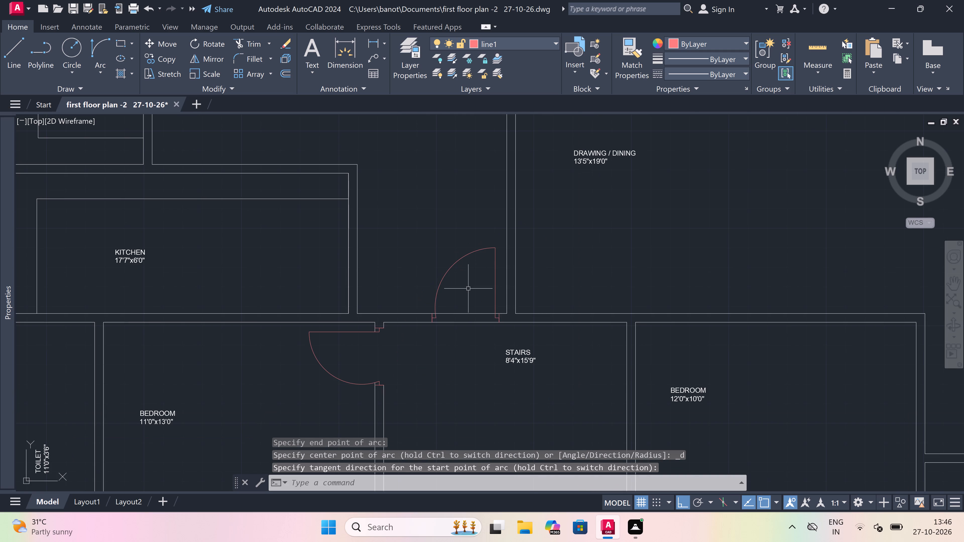
{"action": "type", "text": "tr"}
{"action": "key", "text": "space"}
{"action": "left_click", "coordinate": [468, 289]}
{"action": "left_click", "coordinate": [468, 378]}
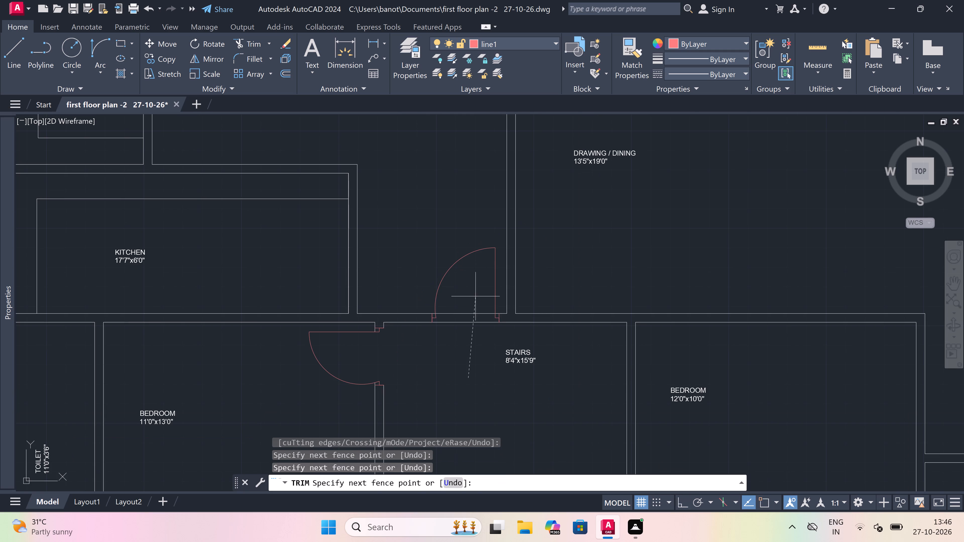
{"action": "left_click", "coordinate": [476, 293]}
{"action": "key", "text": "Escape"}
Draw a second door's hinge jamb across the STAIRS and DRAWING / DINING wall, east of the partition, with a 2" stop and 3' leaf.
{"action": "scroll", "coordinate": [451, 324], "scroll_direction": "down", "scroll_amount": 3}
{"action": "scroll", "coordinate": [482, 321], "scroll_direction": "up", "scroll_amount": 3}
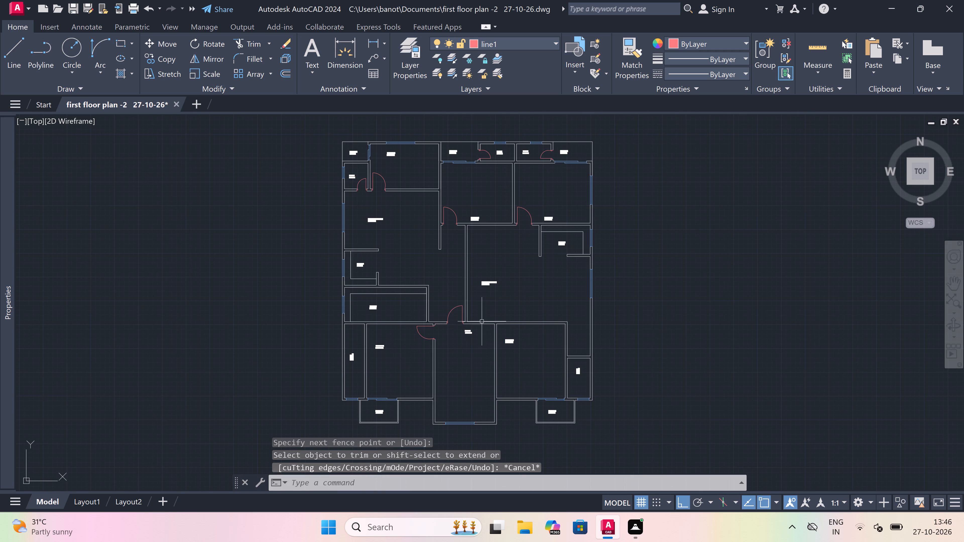
{"action": "key", "text": "l"}
{"action": "key", "text": "space"}
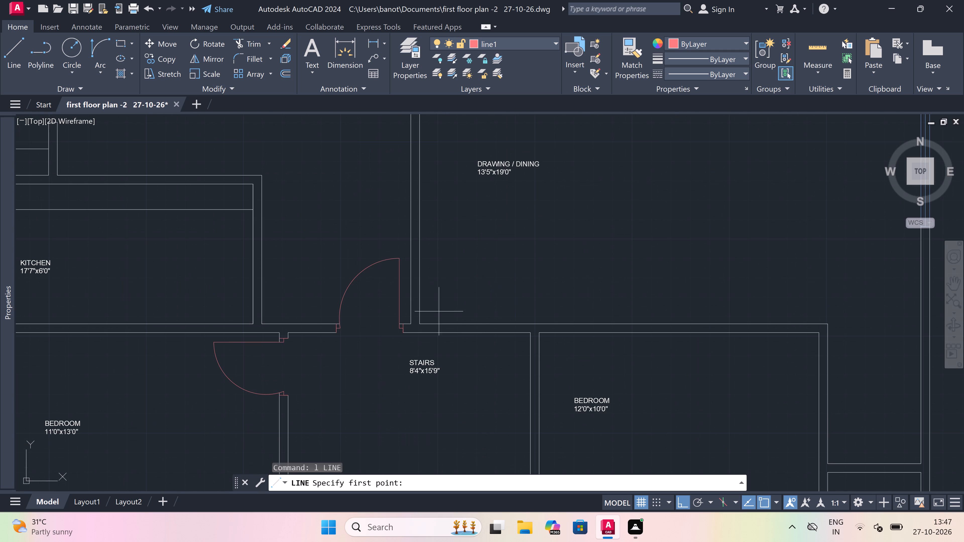
{"action": "scroll", "coordinate": [416, 315], "scroll_direction": "up", "scroll_amount": 2}
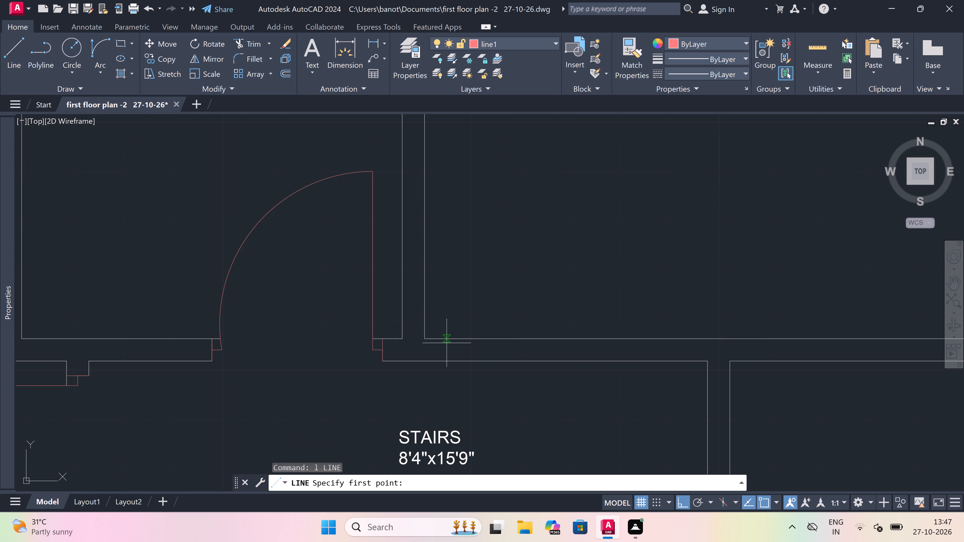
{"action": "left_click_drag", "start_coordinate": [446, 337], "coordinate": [446, 342]}
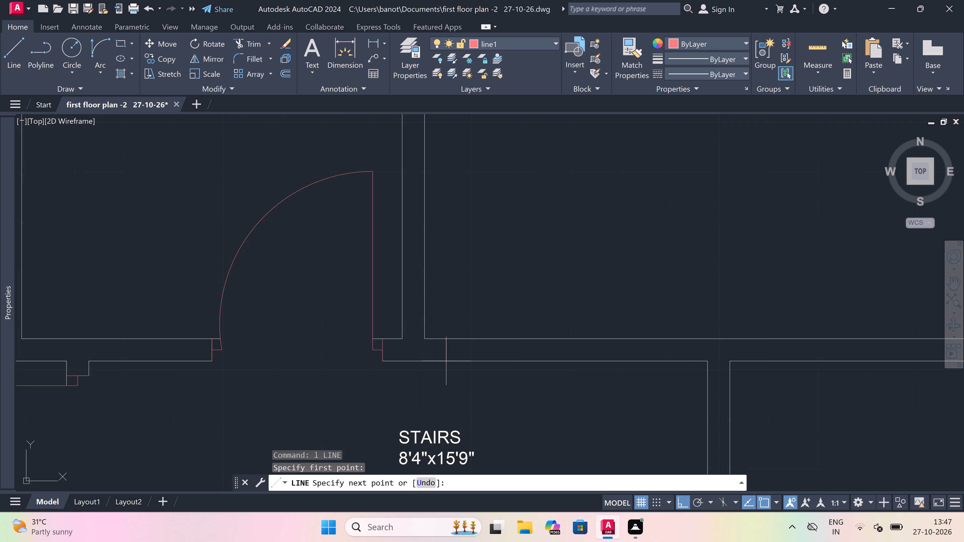
{"action": "left_click", "coordinate": [445, 358]}
{"action": "left_click_drag", "start_coordinate": [445, 347], "coordinate": [463, 347]}
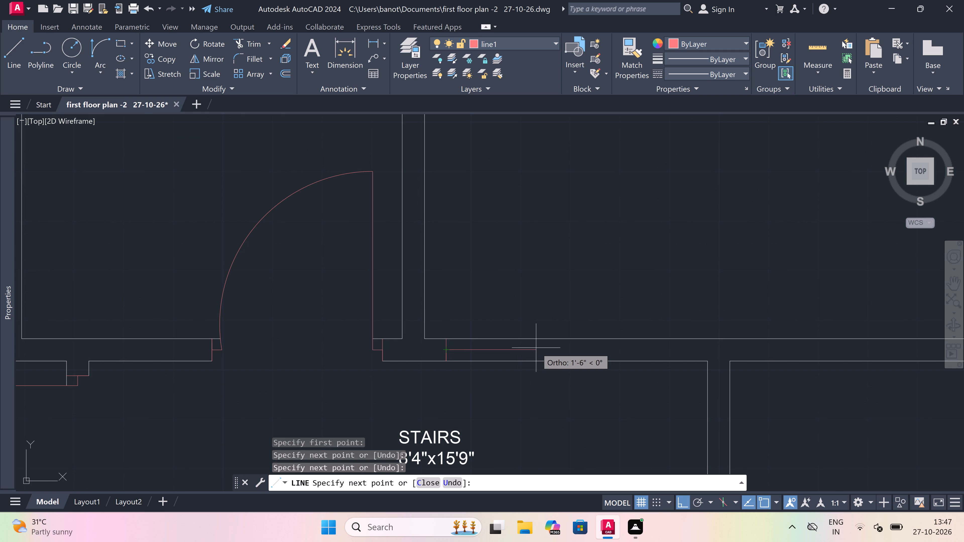
{"action": "type", "text": "2\""}
{"action": "key", "text": "space"}
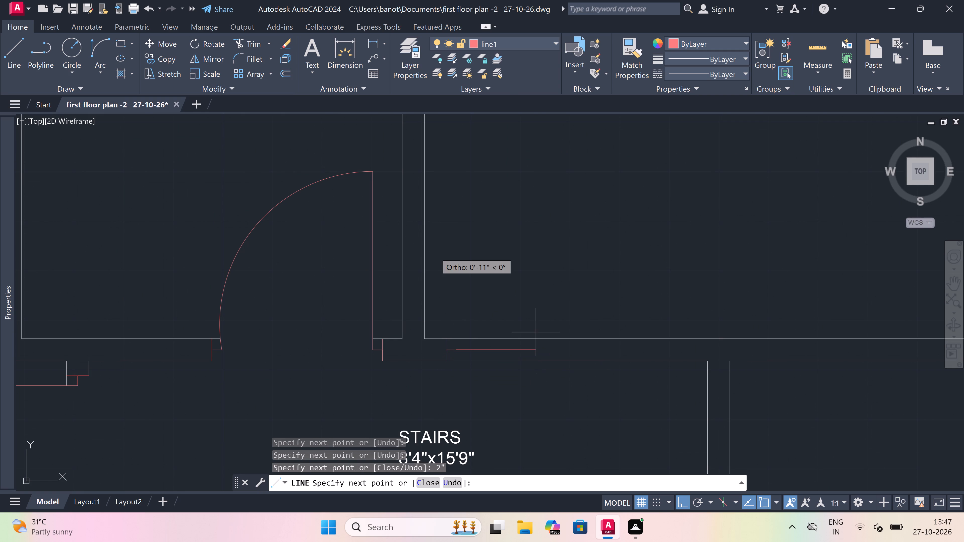
{"action": "type", "text": "3'"}
{"action": "key", "text": "space"}
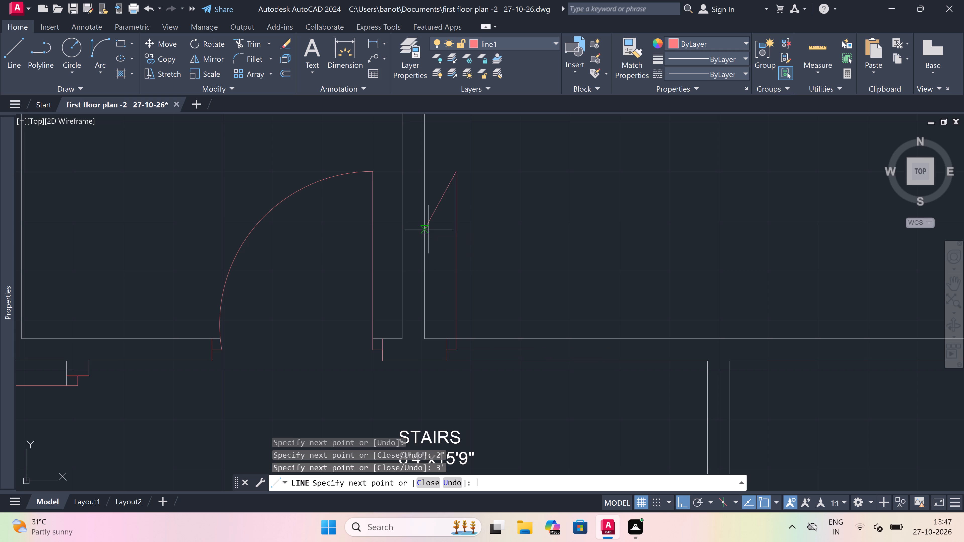
{"action": "key", "text": "Escape"}
Draw the second door's opposite jamb across the wall, with a 2" stop from its midpoint towards the leaf.
{"action": "key", "text": "space"}
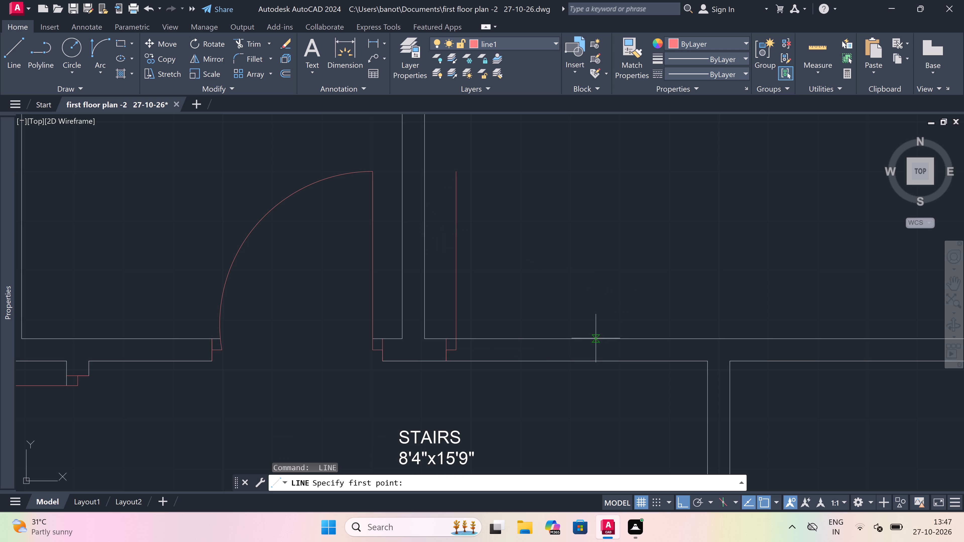
{"action": "left_click", "coordinate": [606, 337]}
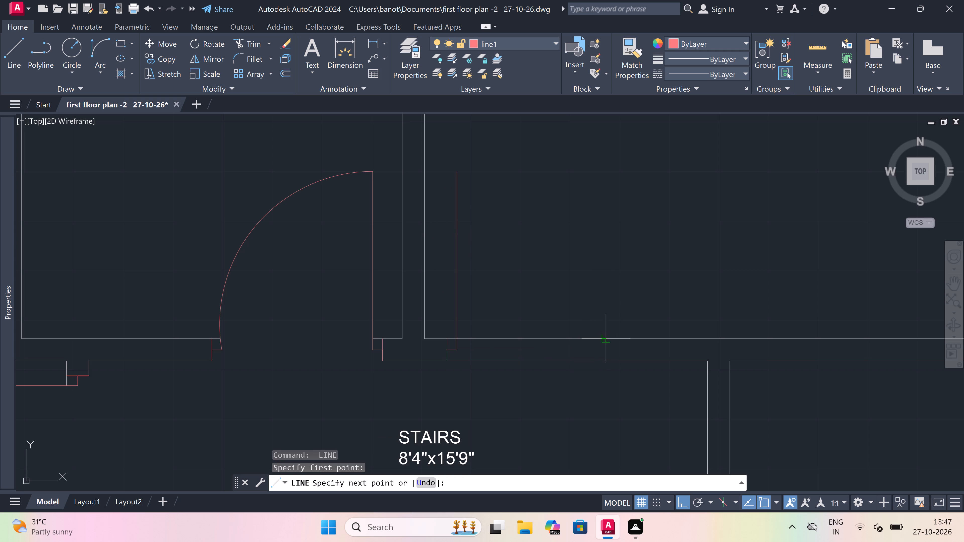
{"action": "left_click", "coordinate": [601, 363]}
{"action": "left_click", "coordinate": [607, 346]}
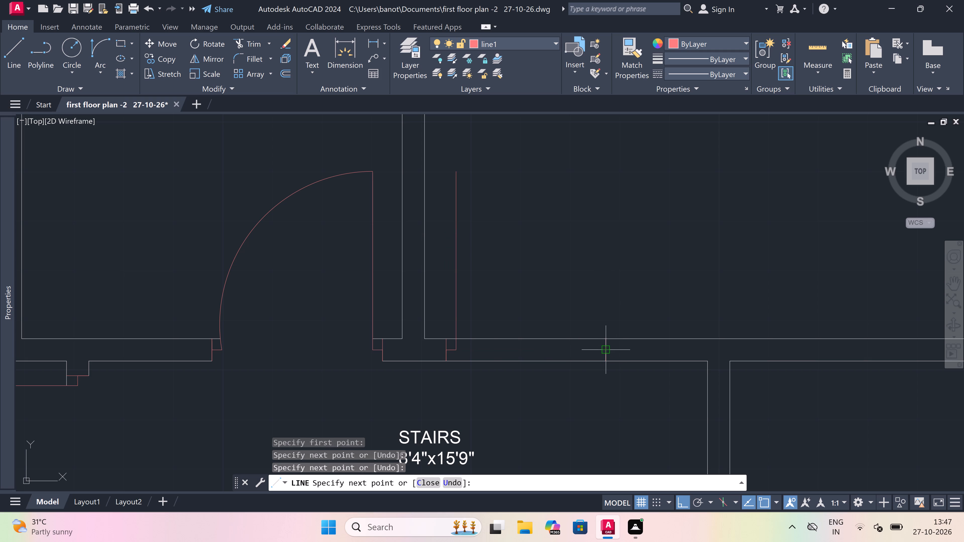
{"action": "type", "text": "2\""}
{"action": "key", "text": "space"}
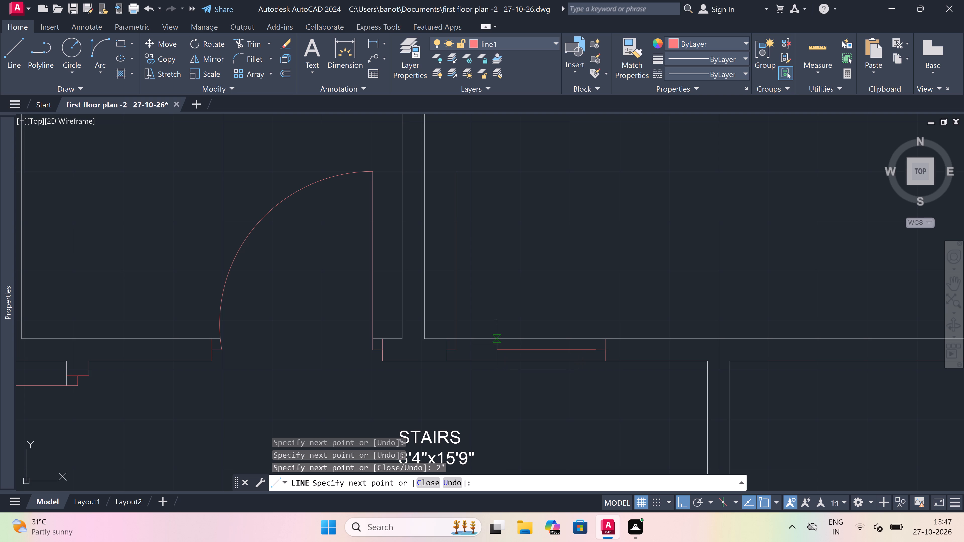
{"action": "key", "text": "Escape"}
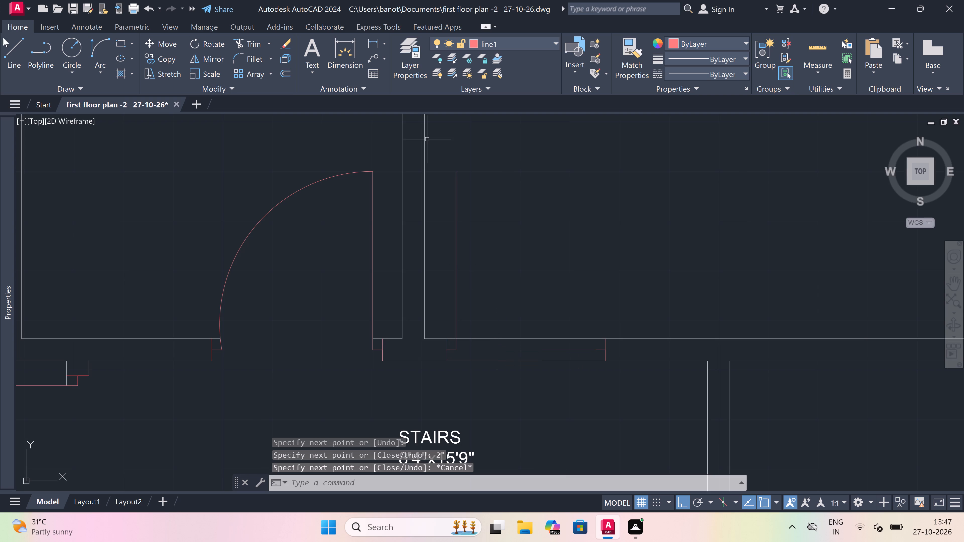
Draw the second door's swing as a start-end-direction arc from the 3' leaf's free end to the opposite stop.
{"action": "left_click_drag", "start_coordinate": [105, 48], "coordinate": [162, 52]}
{"action": "left_click", "coordinate": [97, 47]}
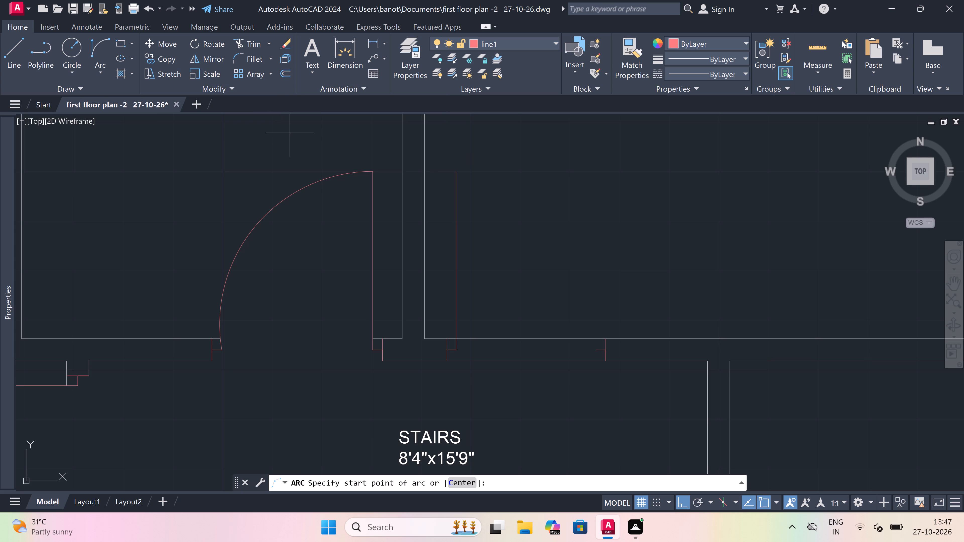
{"action": "left_click", "coordinate": [460, 171]}
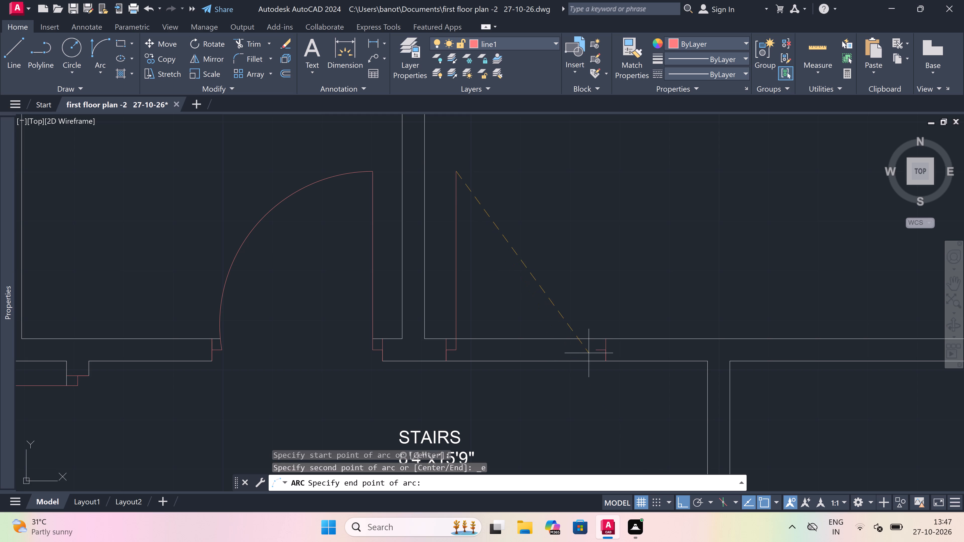
{"action": "left_click_drag", "start_coordinate": [592, 352], "coordinate": [590, 336]}
{"action": "left_click", "coordinate": [621, 215]}
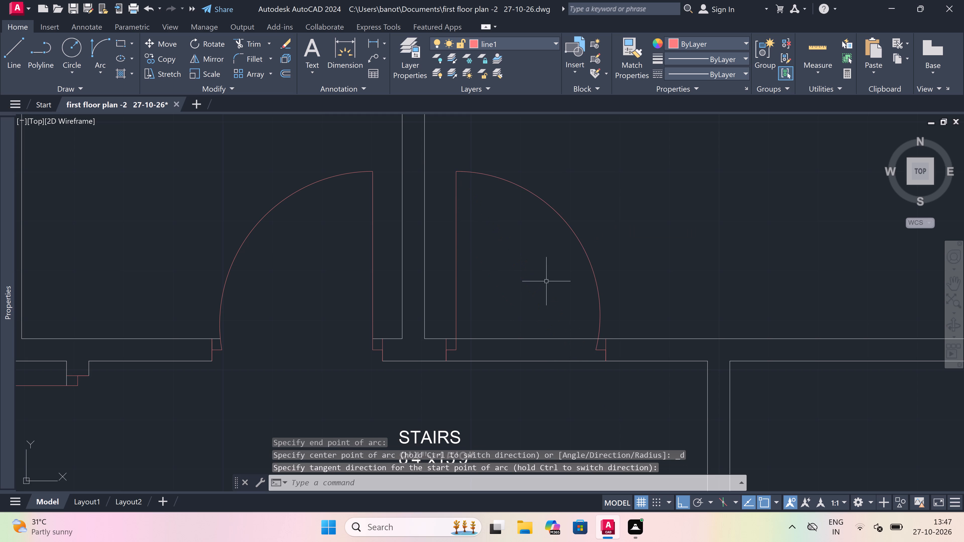
Trim both wall lines between the second door's jambs to open the doorway from STAIRS into DRAWING / DINING.
{"action": "scroll", "coordinate": [533, 293], "scroll_direction": "down", "scroll_amount": 1}
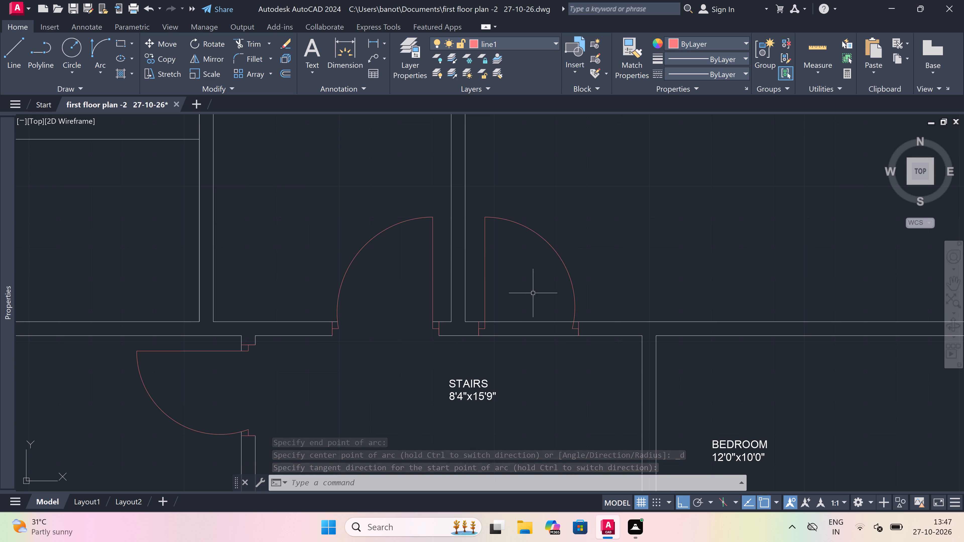
{"action": "type", "text": "tr"}
{"action": "key", "text": "space"}
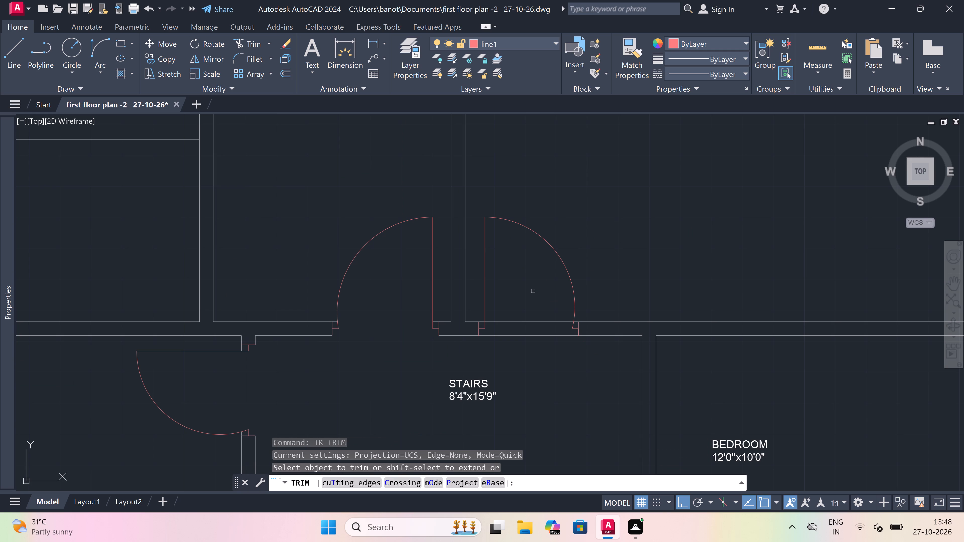
{"action": "left_click_drag", "start_coordinate": [541, 406], "coordinate": [542, 397]}
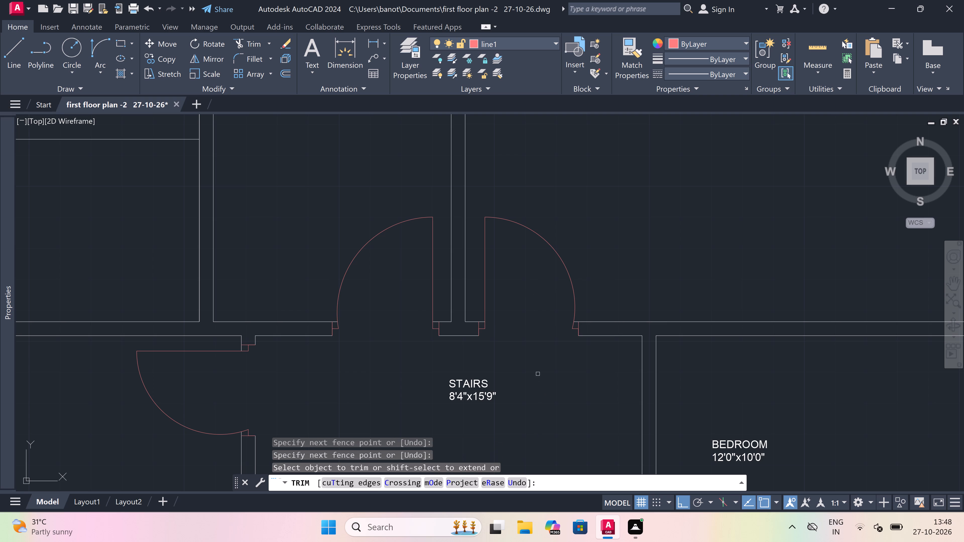
{"action": "key", "text": "Escape"}
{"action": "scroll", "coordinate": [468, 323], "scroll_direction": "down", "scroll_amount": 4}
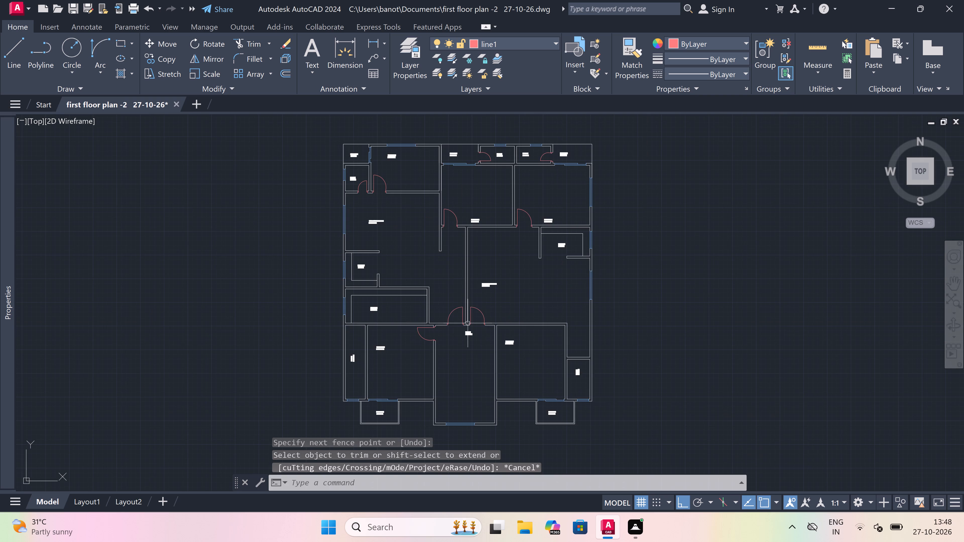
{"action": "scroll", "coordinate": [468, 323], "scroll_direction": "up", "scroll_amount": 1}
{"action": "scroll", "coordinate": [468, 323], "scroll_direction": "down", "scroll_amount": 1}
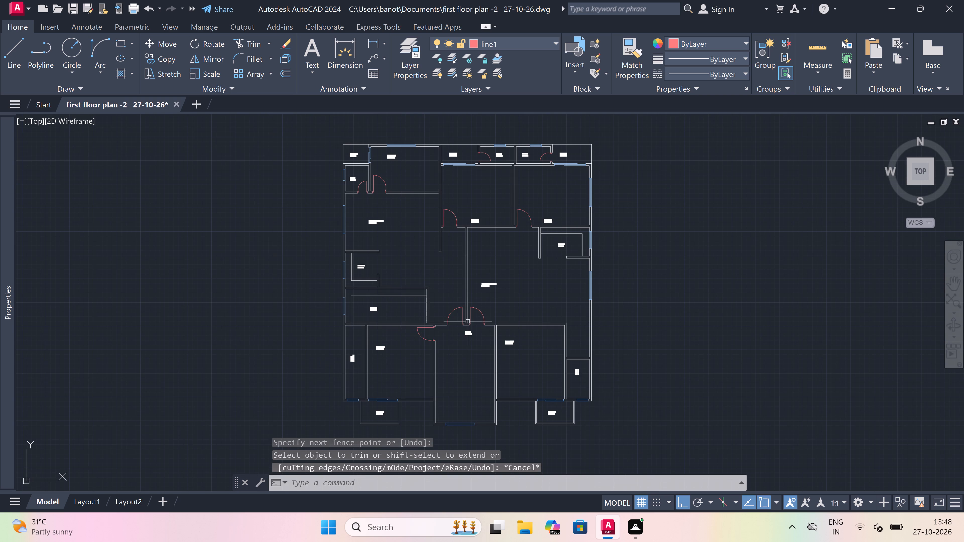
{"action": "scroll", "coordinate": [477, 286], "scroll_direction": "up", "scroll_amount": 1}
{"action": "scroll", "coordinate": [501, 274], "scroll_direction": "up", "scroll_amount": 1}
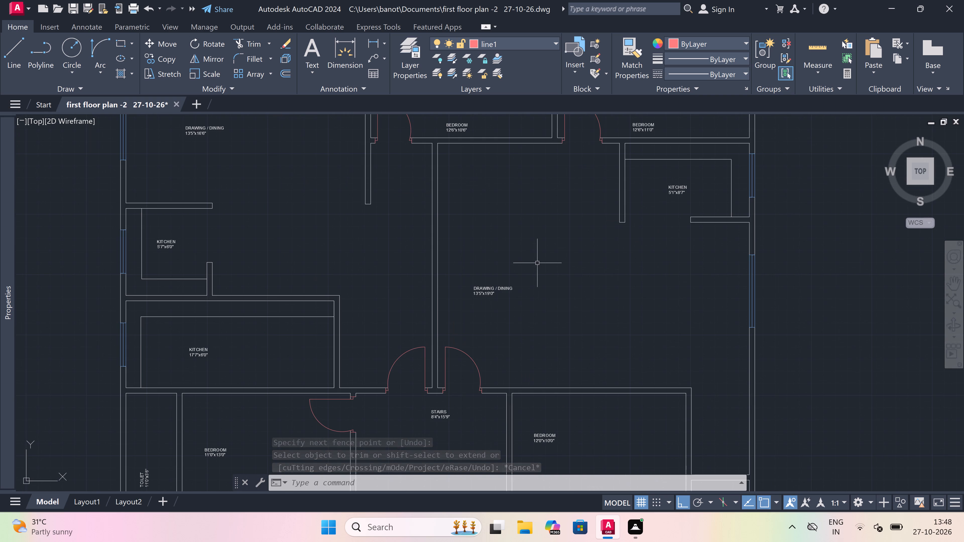
Select all the room labels as similar text objects and set their text height to 5".
{"action": "left_click", "coordinate": [533, 265]}
{"action": "left_click", "coordinate": [469, 332]}
{"action": "right_click", "coordinate": [473, 290]}
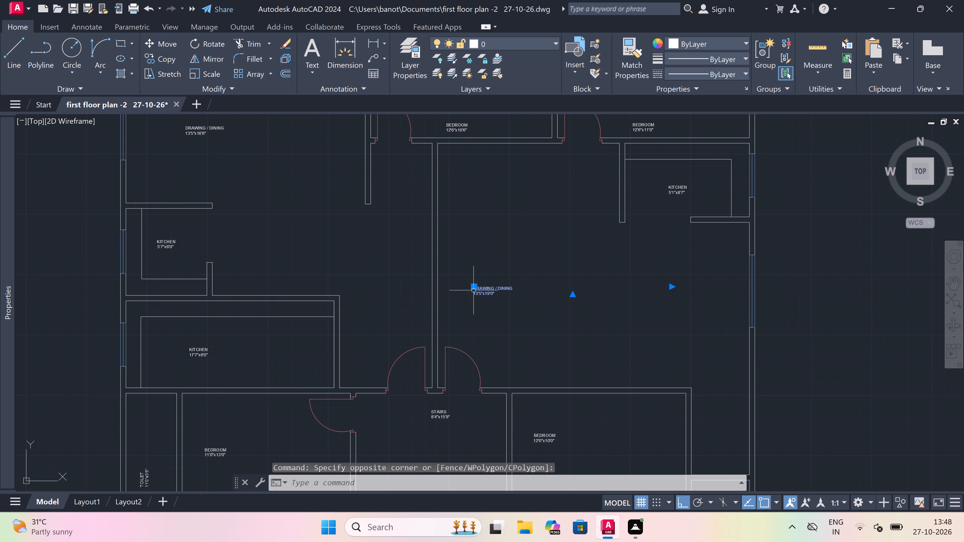
{"action": "left_click", "coordinate": [497, 397]}
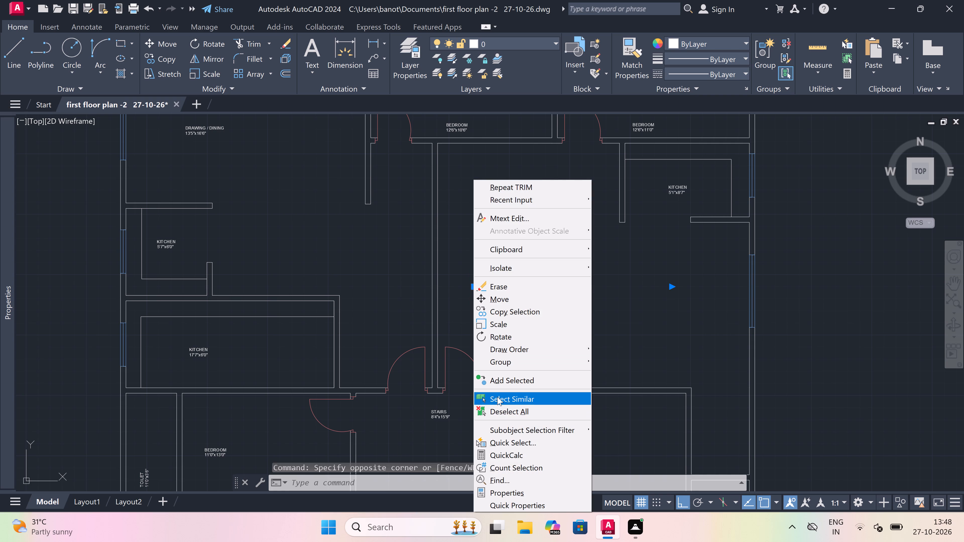
{"action": "right_click", "coordinate": [400, 271]}
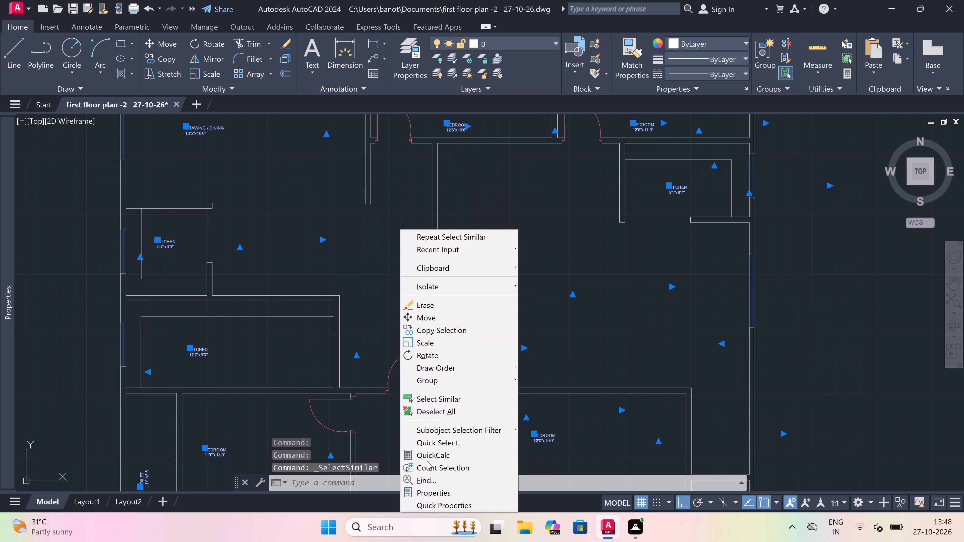
{"action": "left_click", "coordinate": [428, 498]}
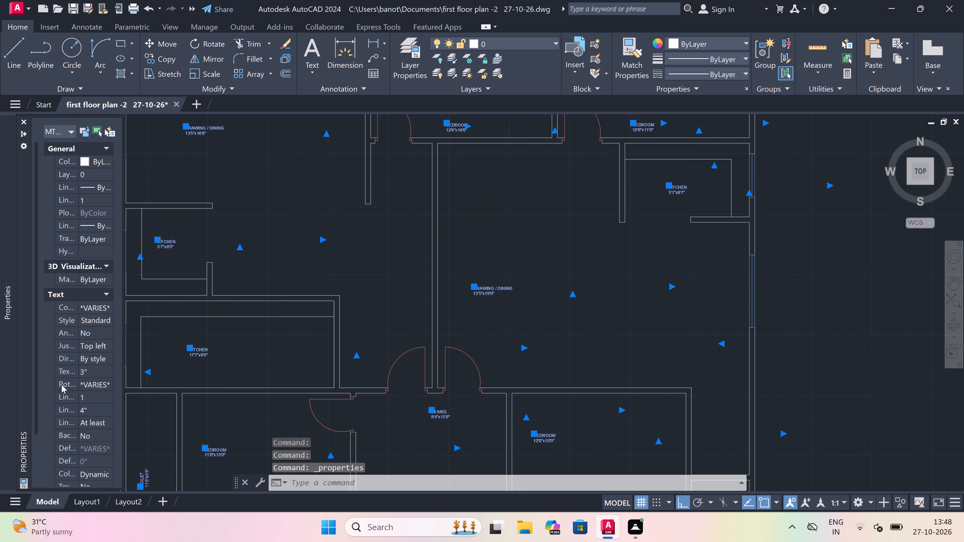
{"action": "left_click", "coordinate": [96, 367]}
{"action": "key", "text": "BackSpace"}
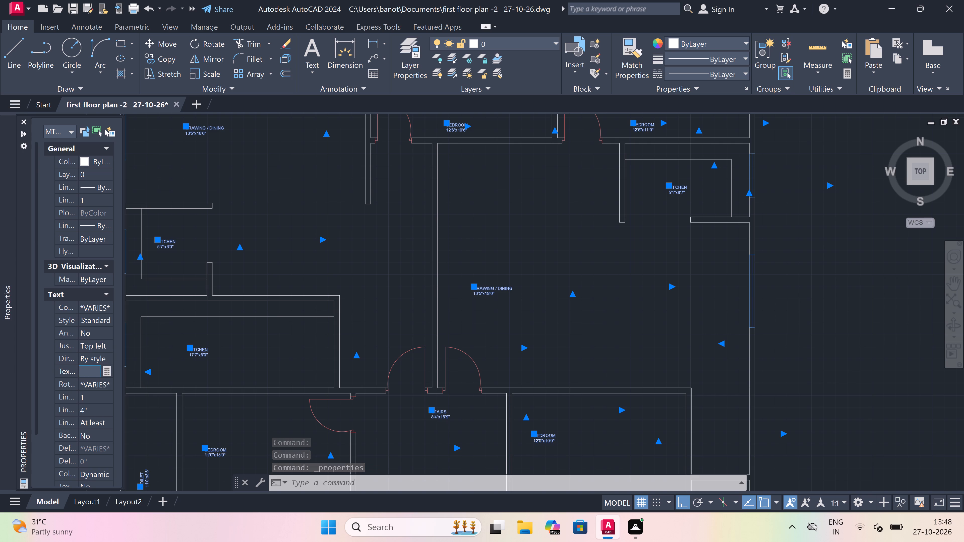
{"action": "key", "text": "5"}
{"action": "key", "text": "shift+quotedbl"}
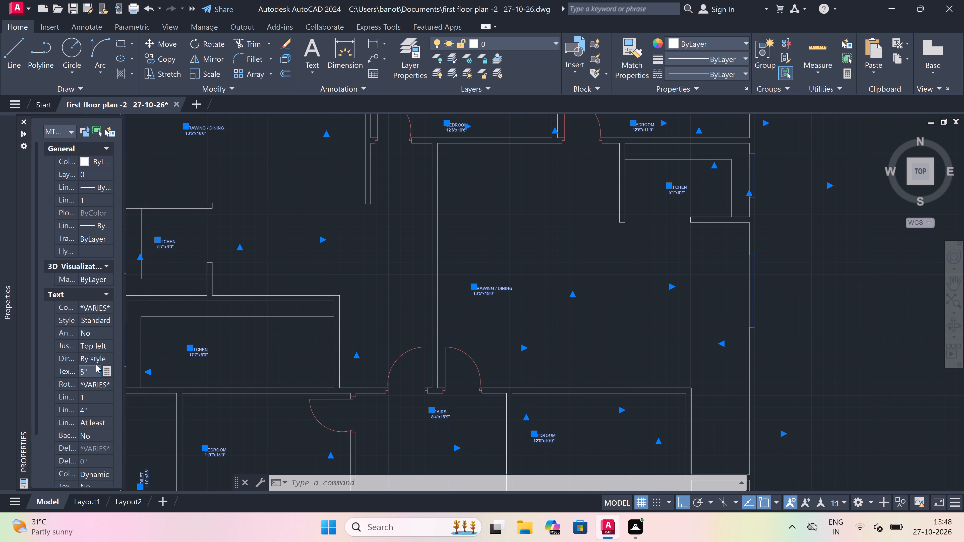
{"action": "left_click", "coordinate": [280, 254]}
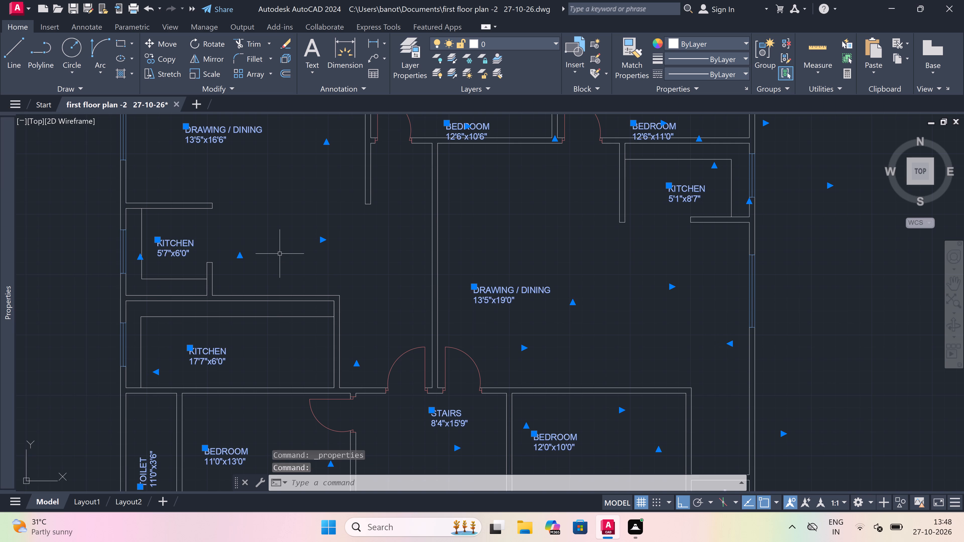
{"action": "key", "text": "Escape"}
Move the BEDROOM 12'6"x10'6" label straight up about 3", away from the wall line beneath it.
{"action": "scroll", "coordinate": [452, 266], "scroll_direction": "down", "scroll_amount": 4}
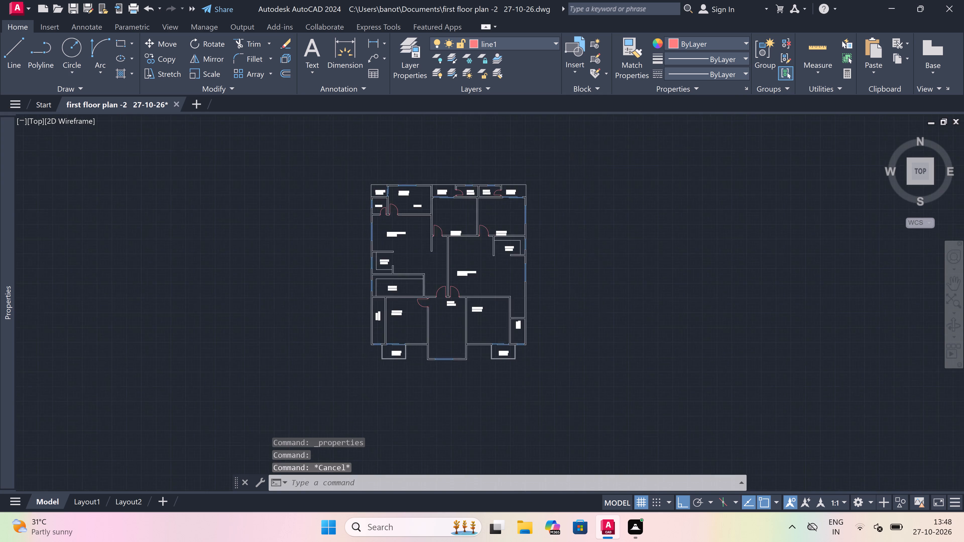
{"action": "scroll", "coordinate": [450, 232], "scroll_direction": "up", "scroll_amount": 4}
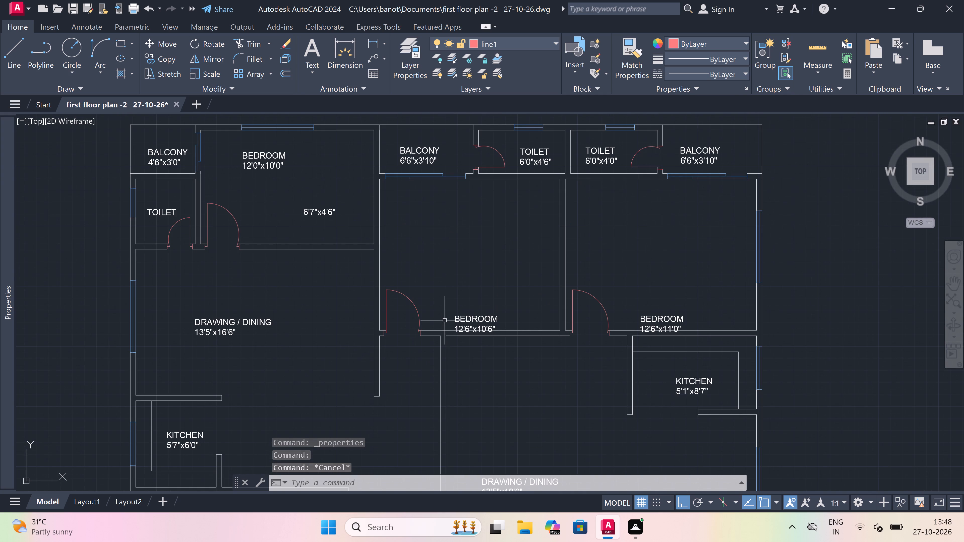
{"action": "left_click", "coordinate": [459, 318]}
{"action": "left_click_drag", "start_coordinate": [455, 313], "coordinate": [455, 296]}
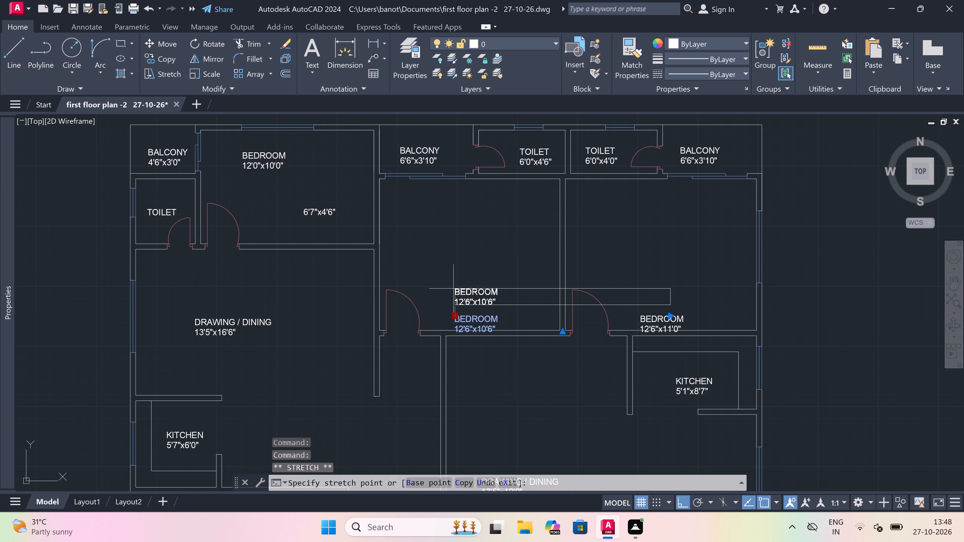
{"action": "scroll", "coordinate": [456, 315], "scroll_direction": "up", "scroll_amount": 3}
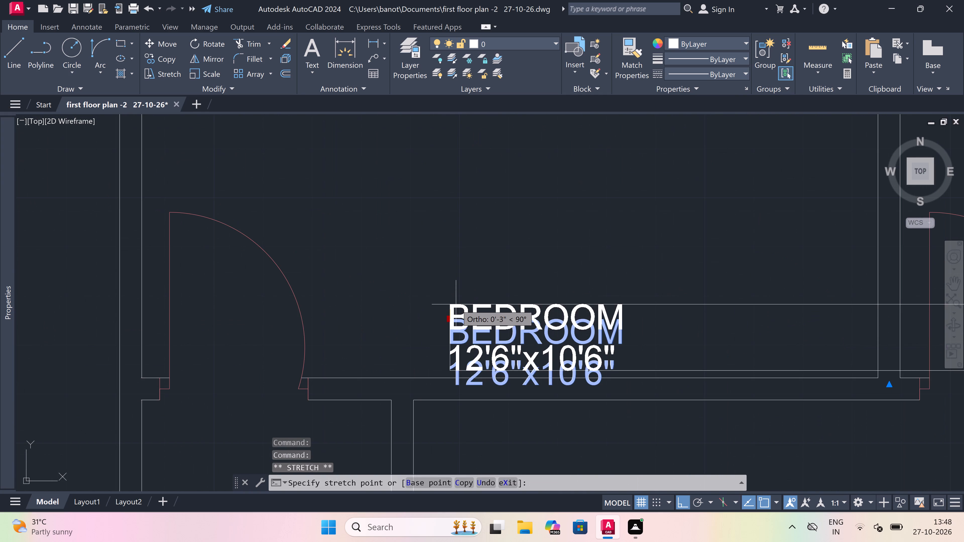
{"action": "left_click", "coordinate": [456, 304]}
{"action": "key", "text": "Escape"}
Move the BEDROOM 12'6"x11'0" label straight up a few inches, clear of the wall line beneath it.
{"action": "scroll", "coordinate": [456, 300], "scroll_direction": "down", "scroll_amount": 5}
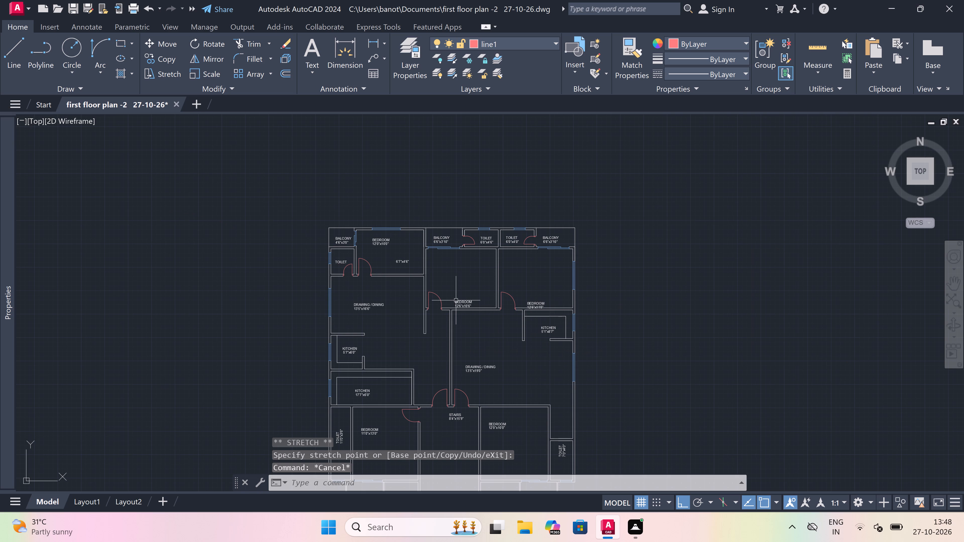
{"action": "scroll", "coordinate": [544, 298], "scroll_direction": "up", "scroll_amount": 3}
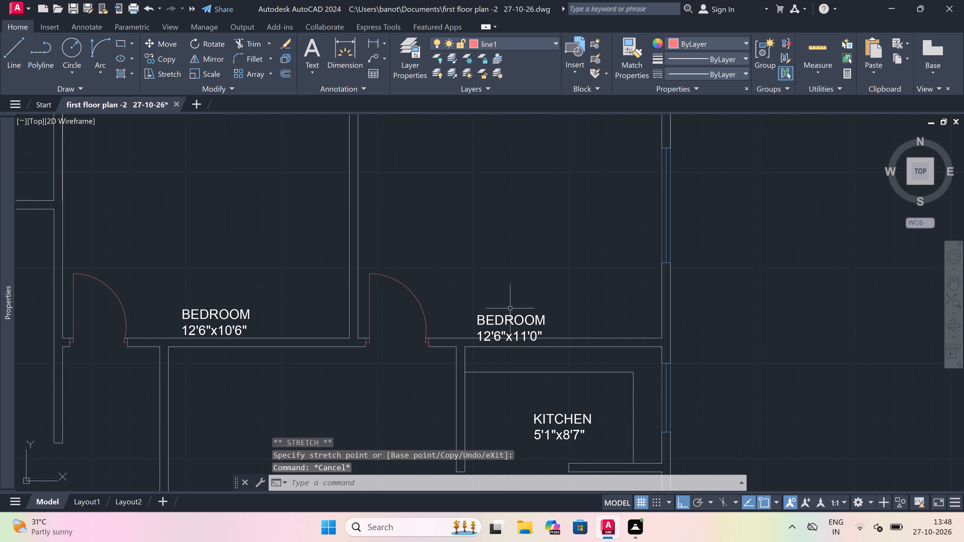
{"action": "left_click", "coordinate": [488, 318]}
{"action": "left_click_drag", "start_coordinate": [476, 313], "coordinate": [476, 307]}
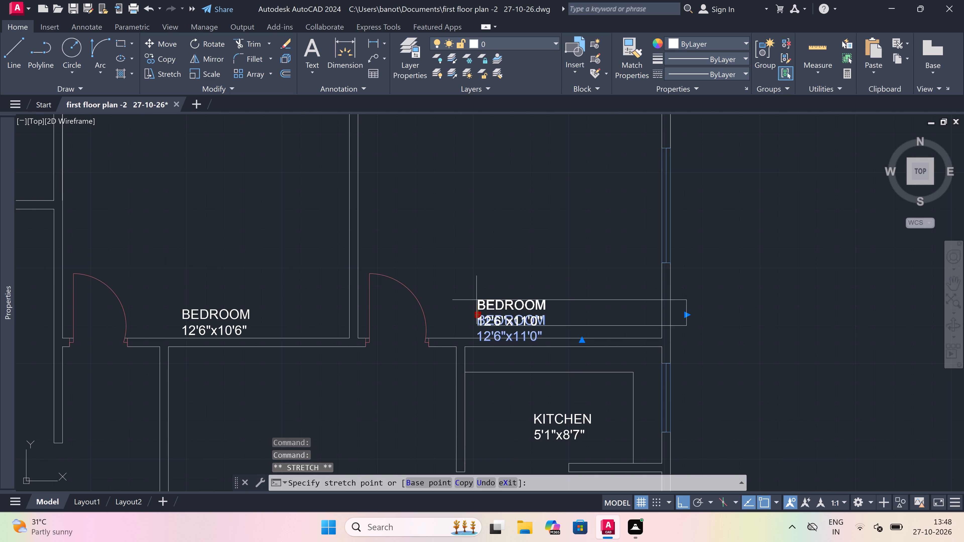
{"action": "scroll", "coordinate": [474, 310], "scroll_direction": "up", "scroll_amount": 2}
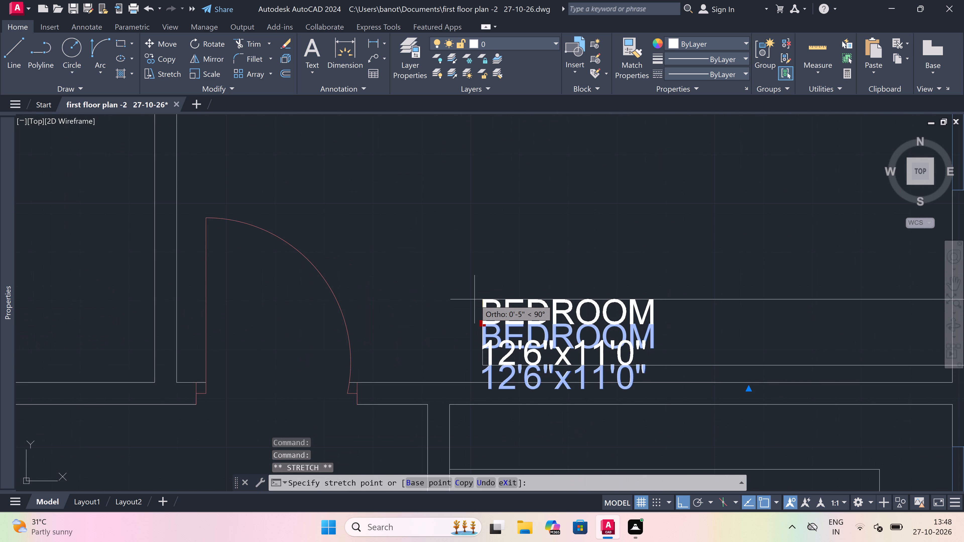
{"action": "left_click", "coordinate": [474, 304]}
{"action": "key", "text": "Escape"}
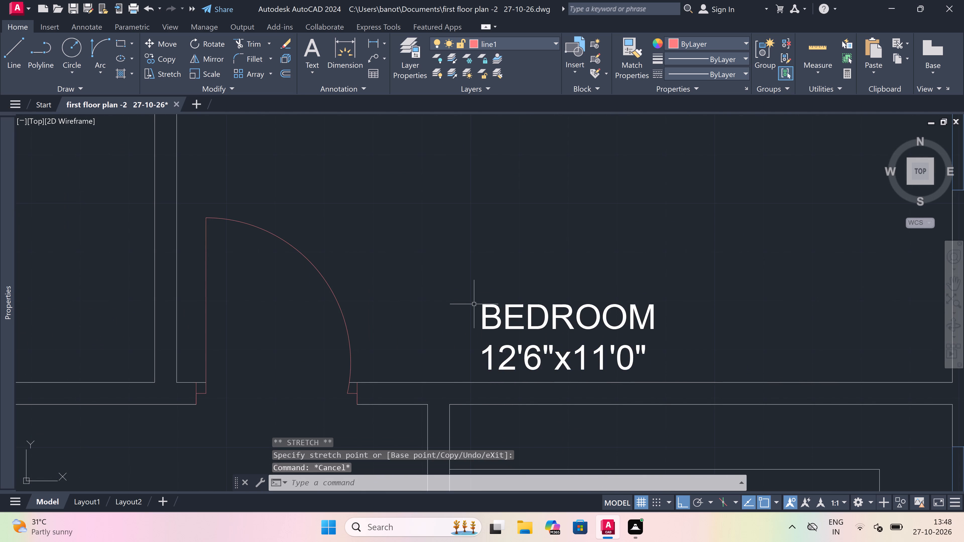
Erase the TOILET label whose 6'7"x4'6" size text falls inside the neighbouring 12'0"x10'0" bedroom.
{"action": "scroll", "coordinate": [474, 304], "scroll_direction": "down", "scroll_amount": 8}
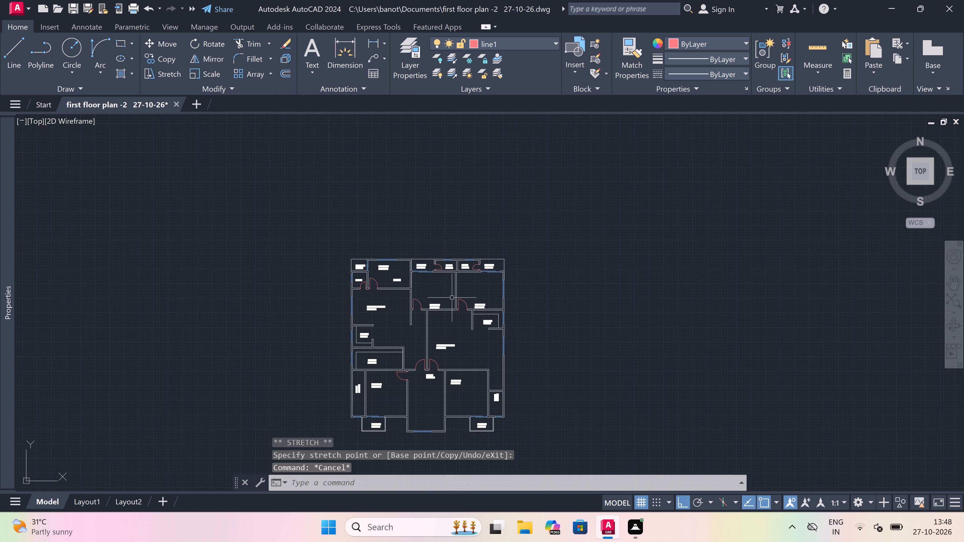
{"action": "scroll", "coordinate": [356, 283], "scroll_direction": "up", "scroll_amount": 3}
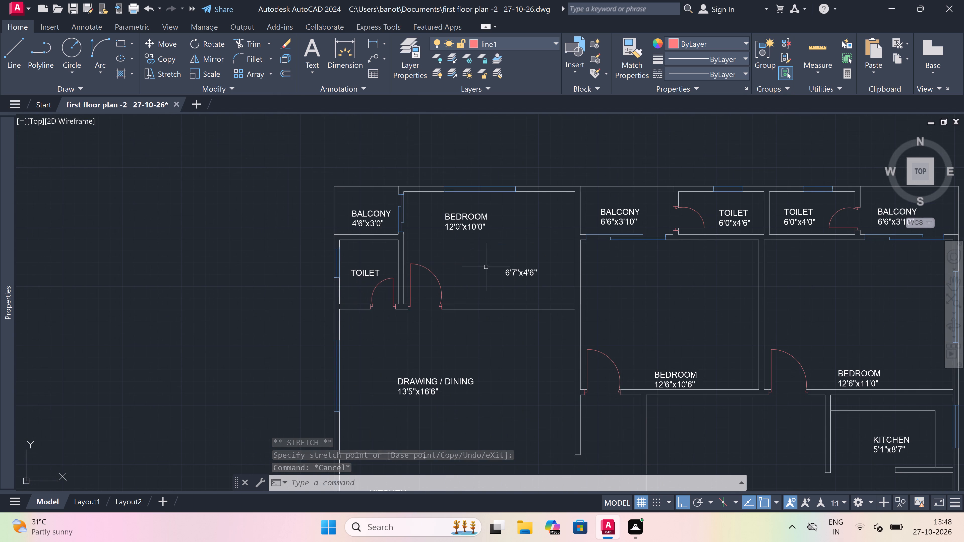
{"action": "left_click", "coordinate": [511, 273]}
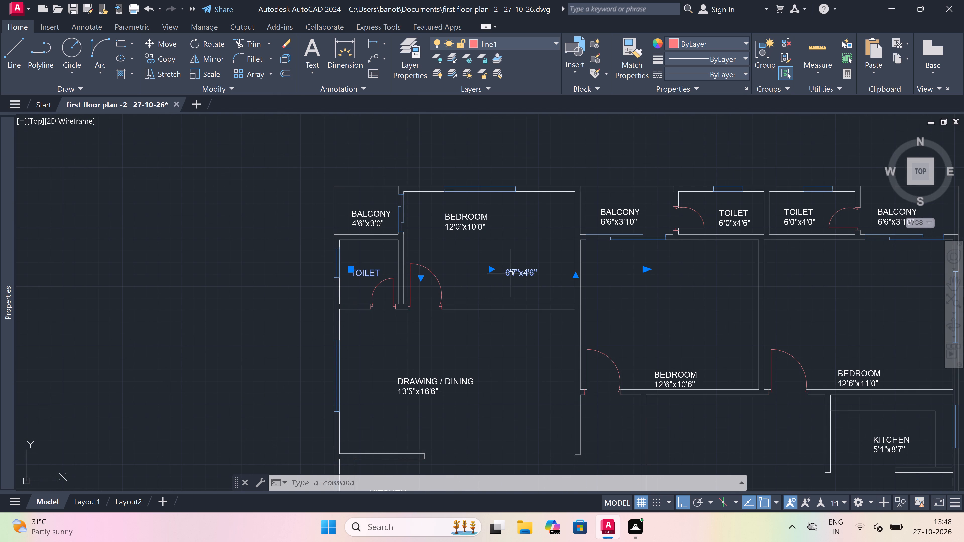
{"action": "key", "text": "Delete"}
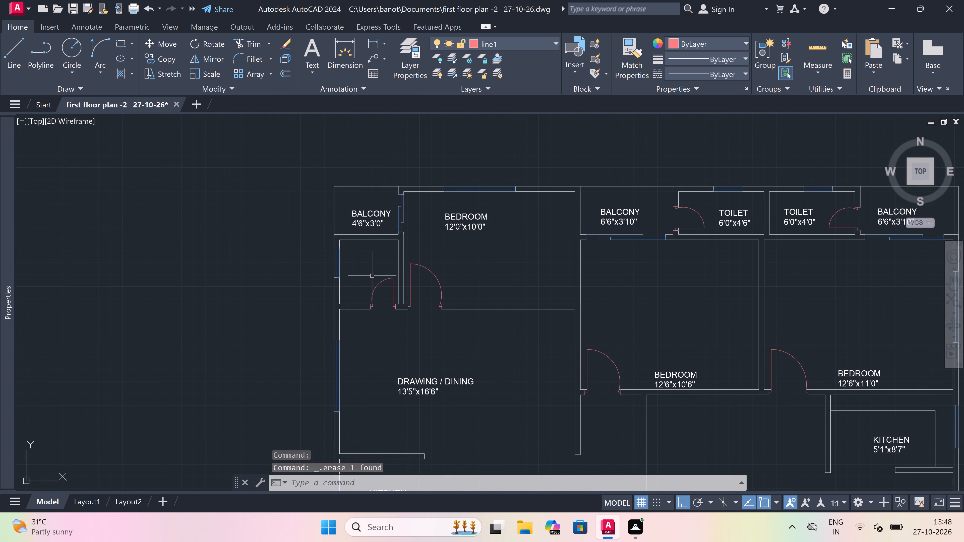
Place a multiline text box starting inside the unlabelled toilet below the 4'6"x3'0" balcony.
{"action": "scroll", "coordinate": [359, 267], "scroll_direction": "up", "scroll_amount": 2}
{"action": "key", "text": "m"}
{"action": "type", "text": "t"}
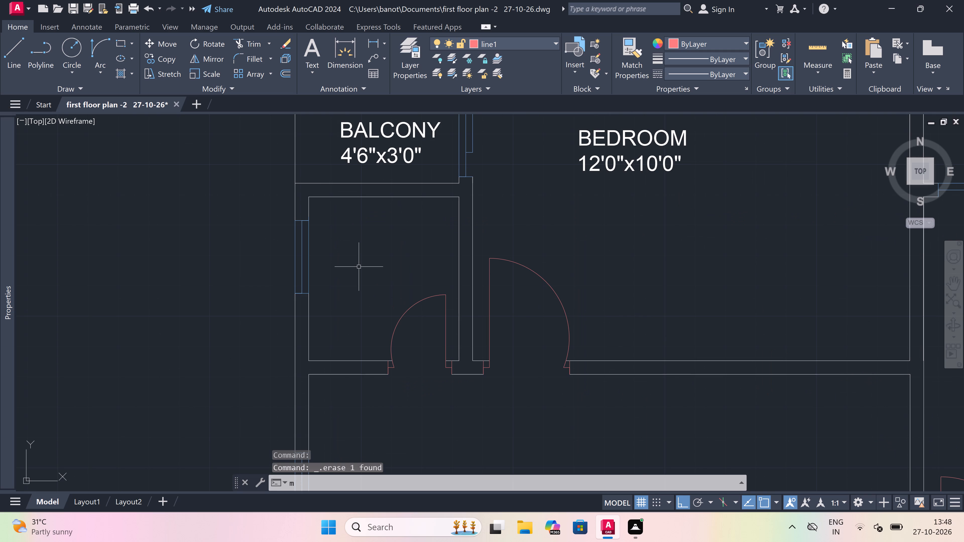
{"action": "key", "text": "space"}
{"action": "left_click_drag", "start_coordinate": [337, 263], "coordinate": [341, 263]}
{"action": "left_click", "coordinate": [611, 253]}
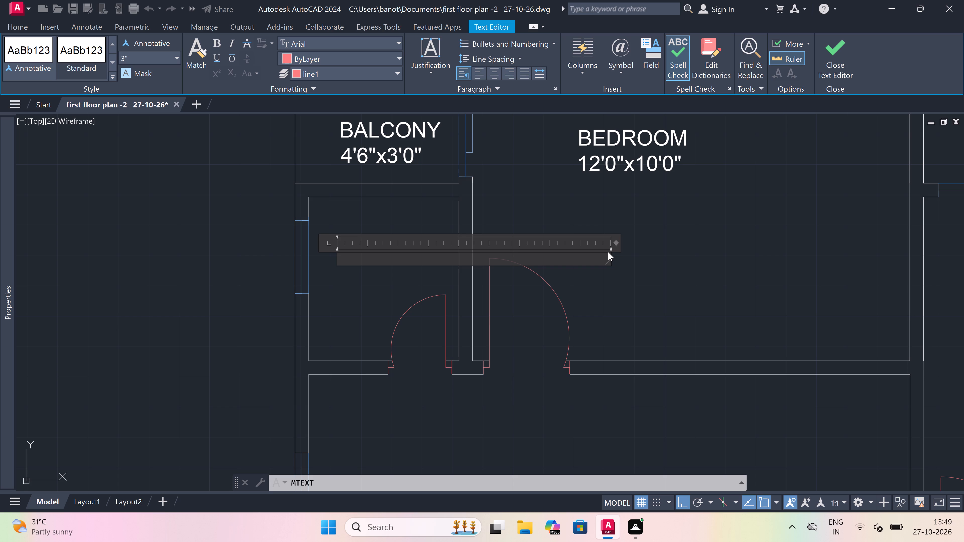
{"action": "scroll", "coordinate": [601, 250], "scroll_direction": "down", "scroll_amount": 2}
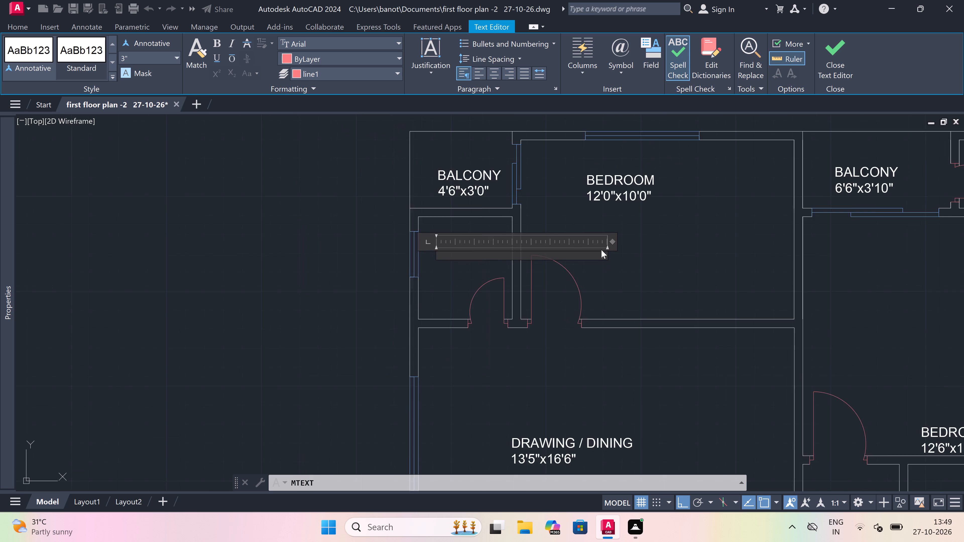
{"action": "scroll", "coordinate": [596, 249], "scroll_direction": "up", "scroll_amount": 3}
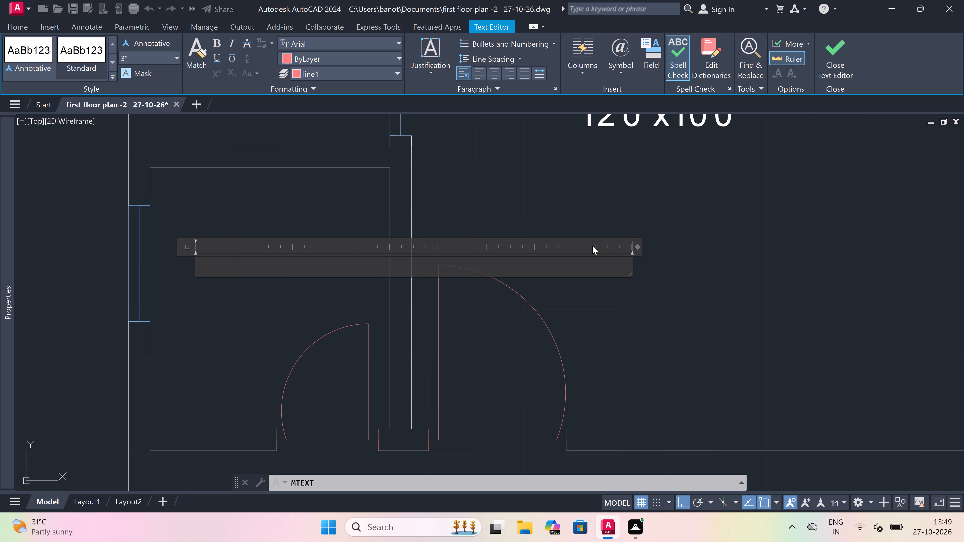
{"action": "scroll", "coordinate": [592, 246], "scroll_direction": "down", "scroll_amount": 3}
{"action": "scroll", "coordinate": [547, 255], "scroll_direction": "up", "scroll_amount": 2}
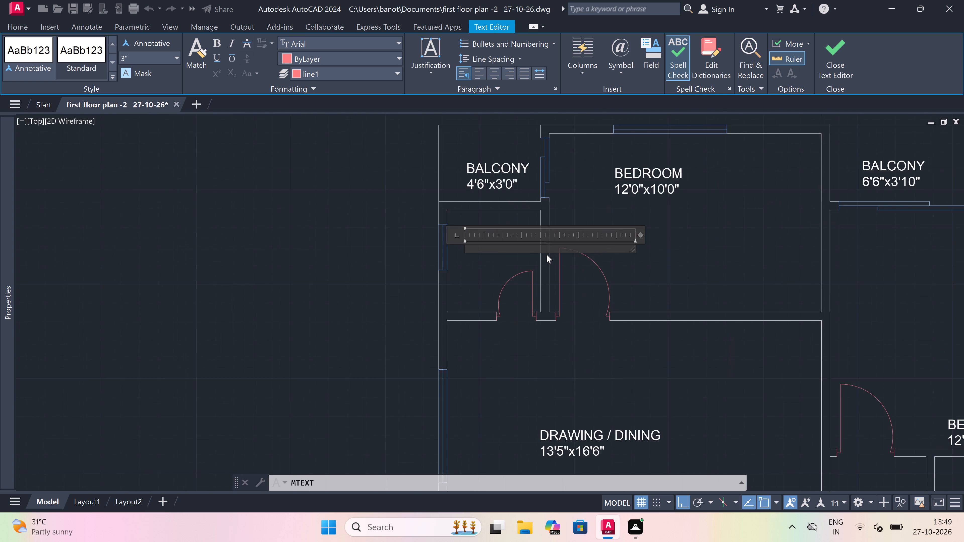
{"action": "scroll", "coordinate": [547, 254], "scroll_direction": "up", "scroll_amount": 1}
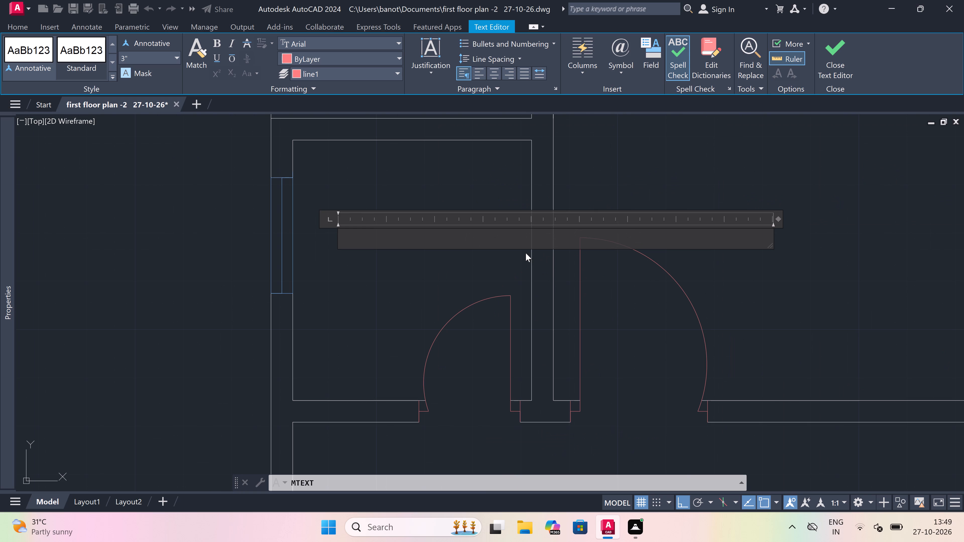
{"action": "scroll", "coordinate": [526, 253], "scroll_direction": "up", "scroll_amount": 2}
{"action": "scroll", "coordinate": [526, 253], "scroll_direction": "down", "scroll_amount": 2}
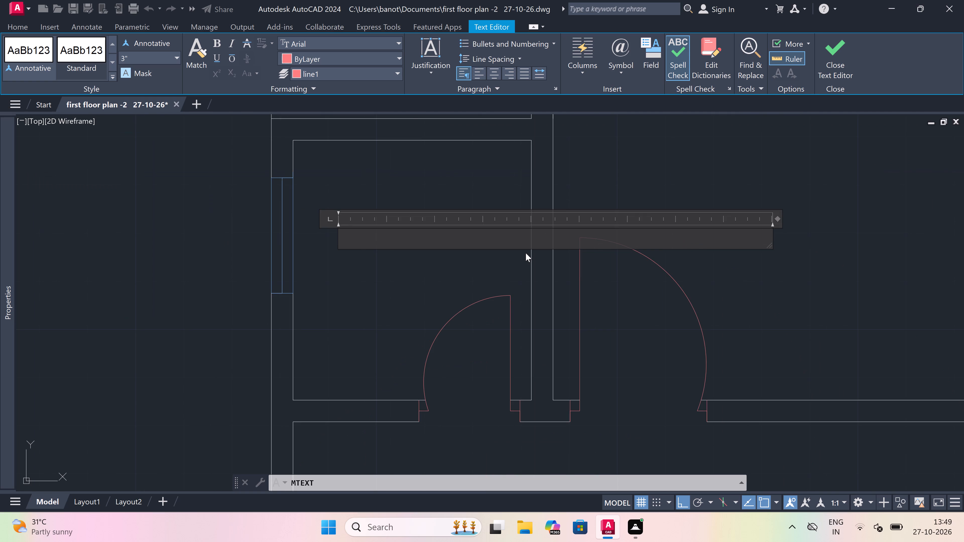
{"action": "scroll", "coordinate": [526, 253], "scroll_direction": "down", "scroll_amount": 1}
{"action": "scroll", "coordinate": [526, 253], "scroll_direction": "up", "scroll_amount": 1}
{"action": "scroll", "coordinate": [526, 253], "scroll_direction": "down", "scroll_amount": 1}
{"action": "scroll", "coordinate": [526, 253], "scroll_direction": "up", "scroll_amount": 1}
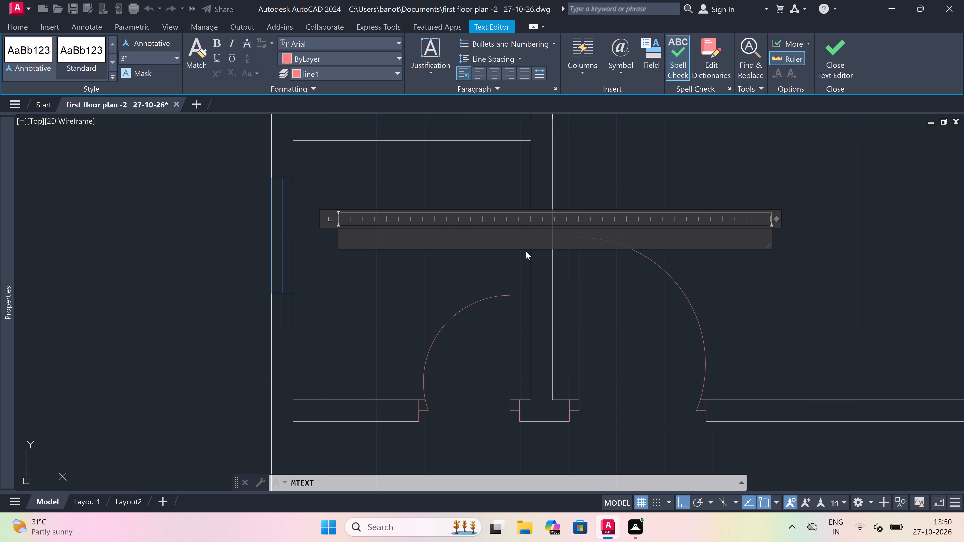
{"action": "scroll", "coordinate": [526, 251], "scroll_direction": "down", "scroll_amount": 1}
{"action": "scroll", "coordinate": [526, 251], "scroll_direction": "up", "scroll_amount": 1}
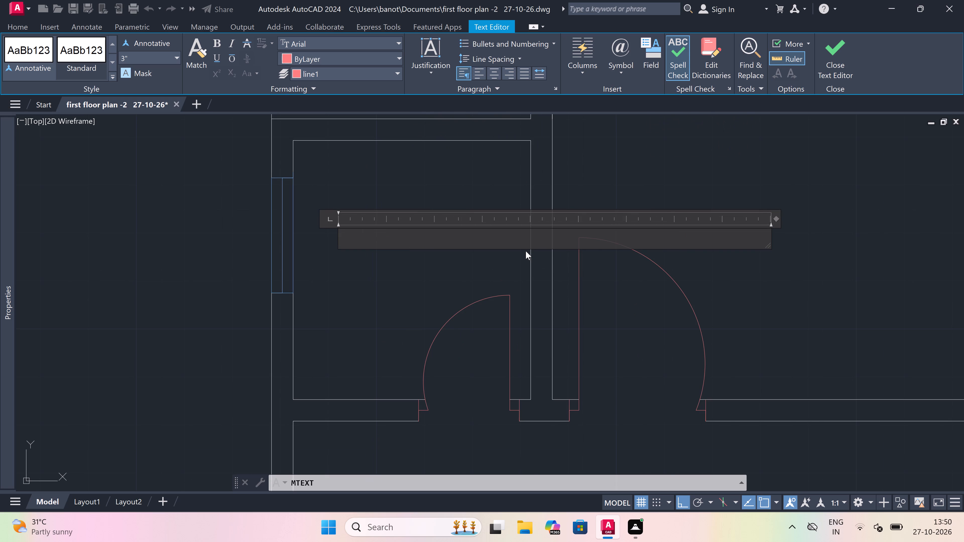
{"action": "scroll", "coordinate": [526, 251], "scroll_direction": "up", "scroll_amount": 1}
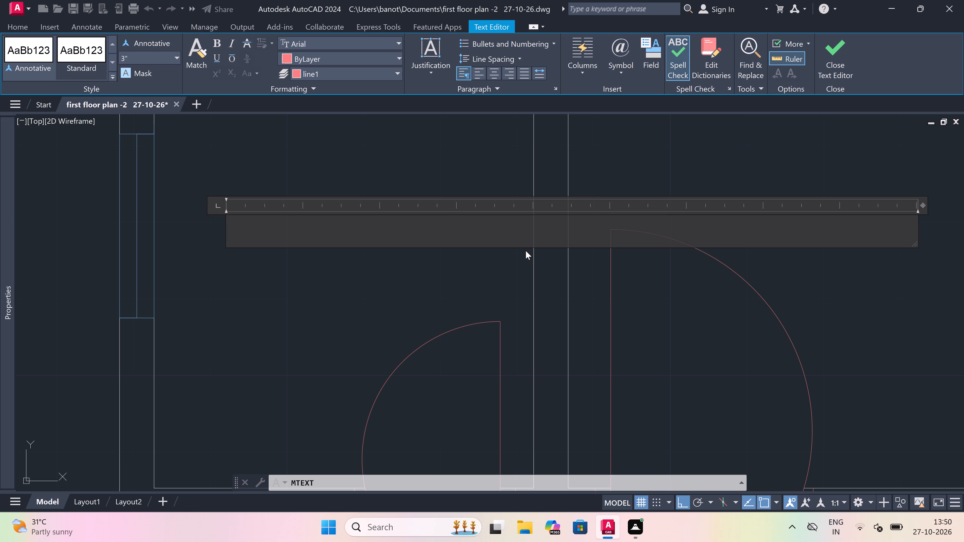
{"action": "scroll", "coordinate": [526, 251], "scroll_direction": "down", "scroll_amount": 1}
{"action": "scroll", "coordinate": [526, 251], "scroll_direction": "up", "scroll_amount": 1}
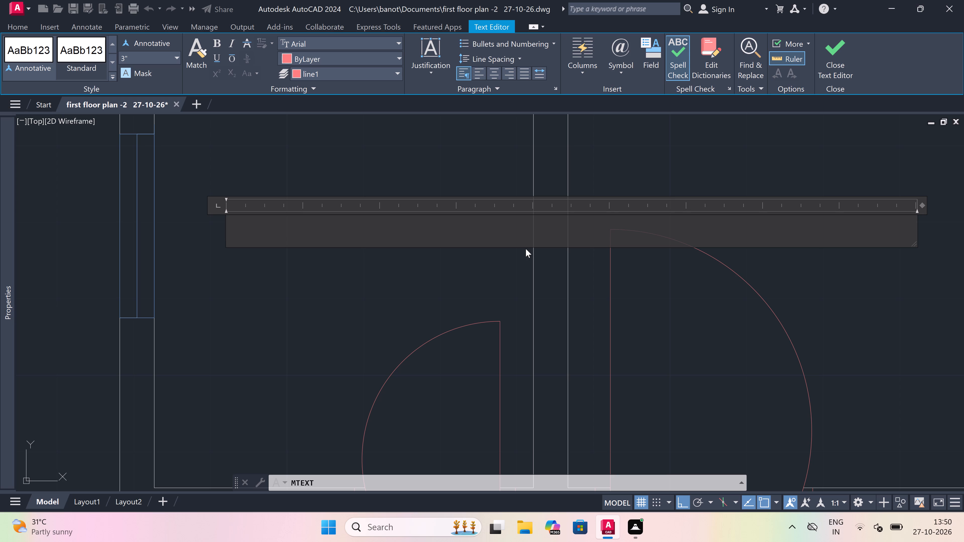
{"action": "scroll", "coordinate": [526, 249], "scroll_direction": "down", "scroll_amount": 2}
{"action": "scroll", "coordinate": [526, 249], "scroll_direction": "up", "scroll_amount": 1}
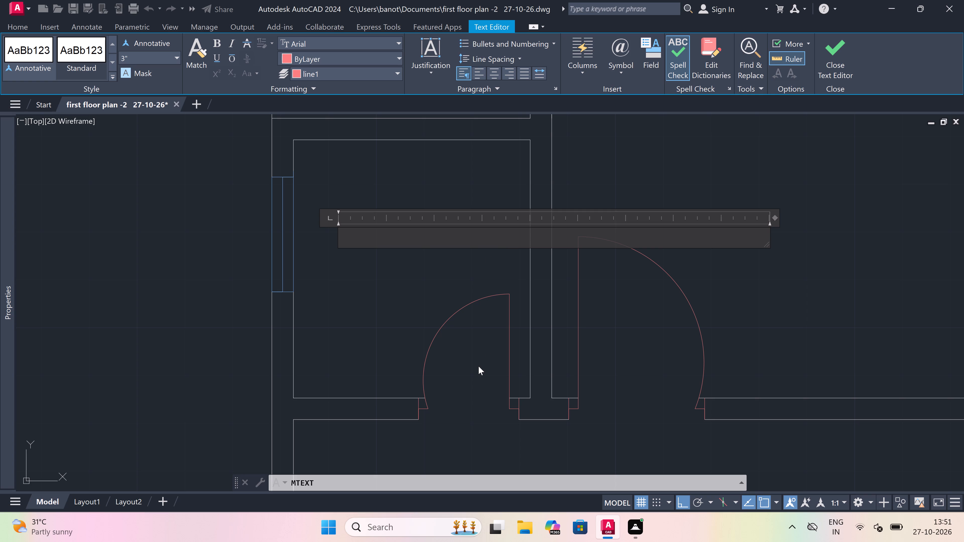
Enter the two-line label TOILET 6'7"x4'6" on layer 0 in the open text box and finish the text.
{"action": "type", "text": "TOILET"}
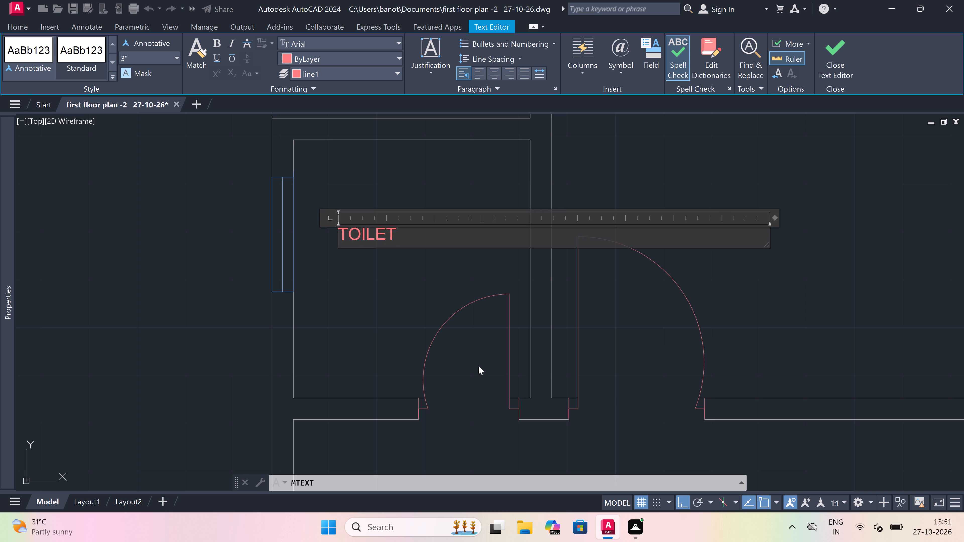
{"action": "left_click", "coordinate": [358, 70]}
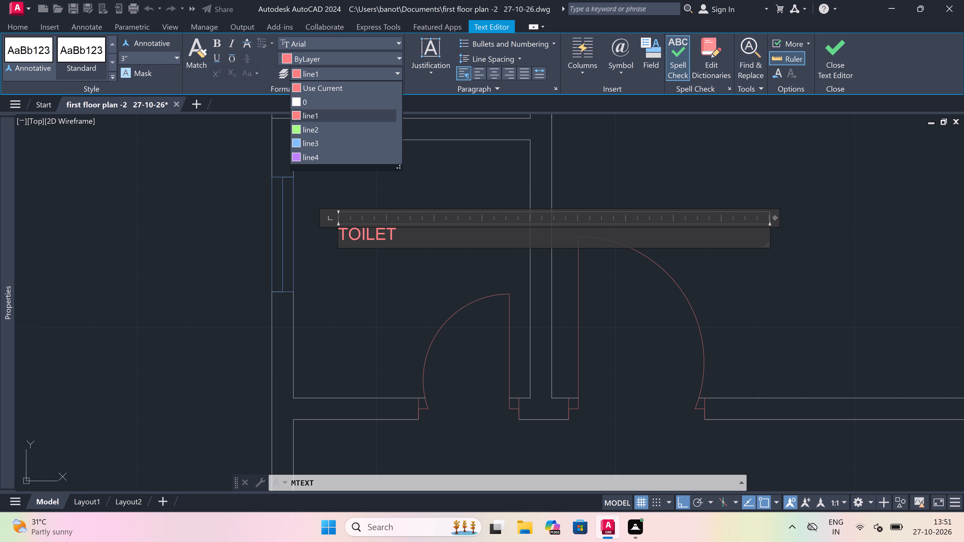
{"action": "left_click", "coordinate": [353, 105]}
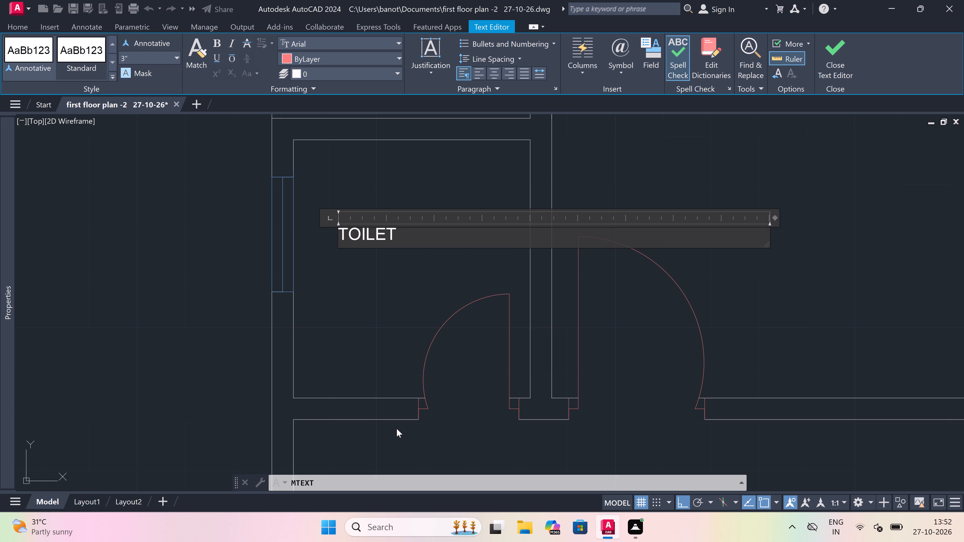
{"action": "key", "text": "Return"}
{"action": "type", "text": "6'"}
{"action": "key", "text": "7"}
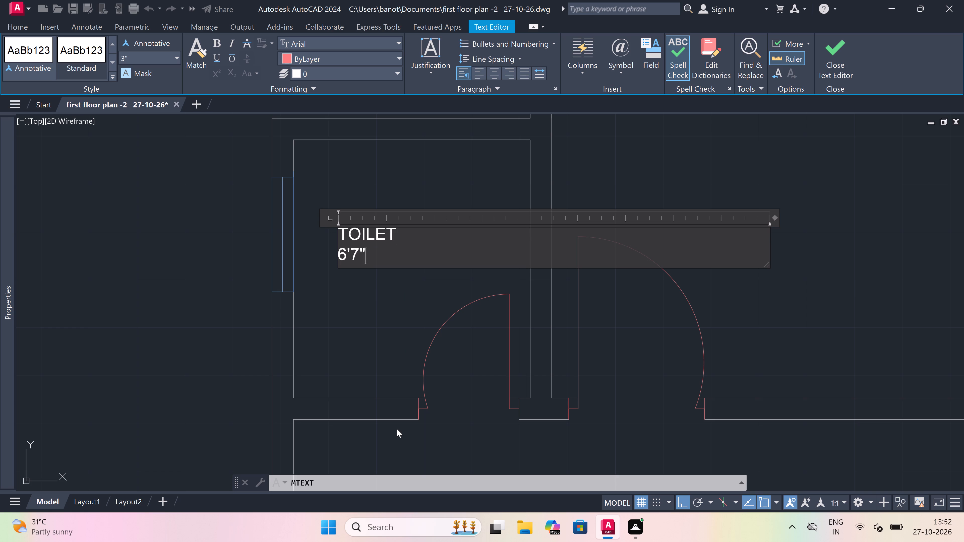
{"action": "key", "text": "x"}
{"action": "type", "text": "4'6"}
{"action": "key", "text": "shift+quotedbl"}
{"action": "left_click", "coordinate": [363, 343]}
{"action": "scroll", "coordinate": [363, 343], "scroll_direction": "down", "scroll_amount": 3}
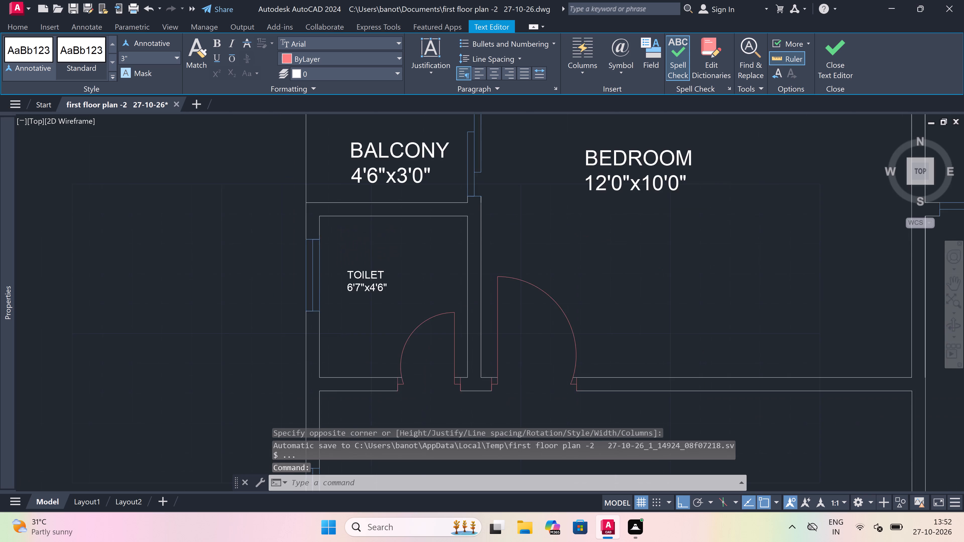
Set the text height of the new TOILET 6'7"x4'6" label to 5".
{"action": "scroll", "coordinate": [363, 339], "scroll_direction": "up", "scroll_amount": 3}
{"action": "left_click", "coordinate": [394, 268]}
{"action": "left_click", "coordinate": [360, 291]}
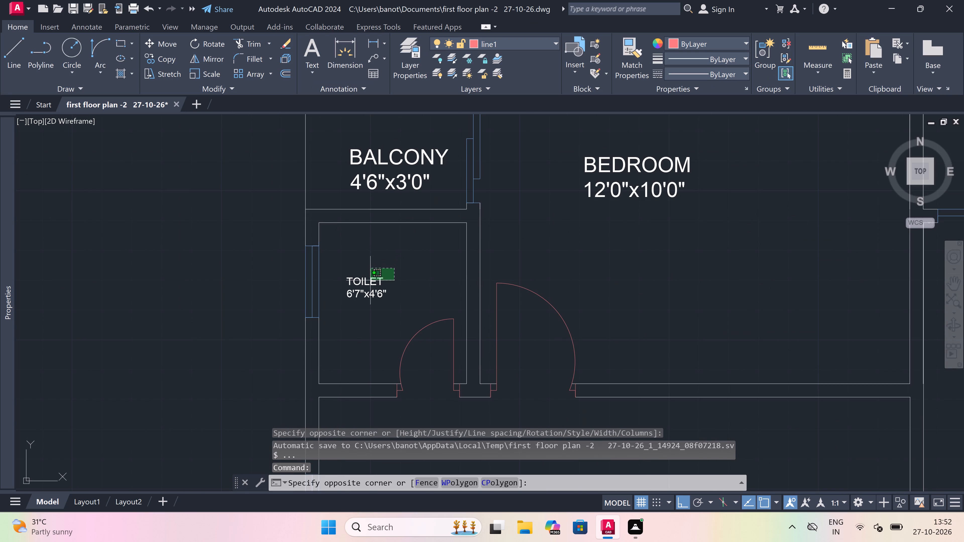
{"action": "right_click", "coordinate": [360, 291]}
{"action": "left_click", "coordinate": [381, 496]}
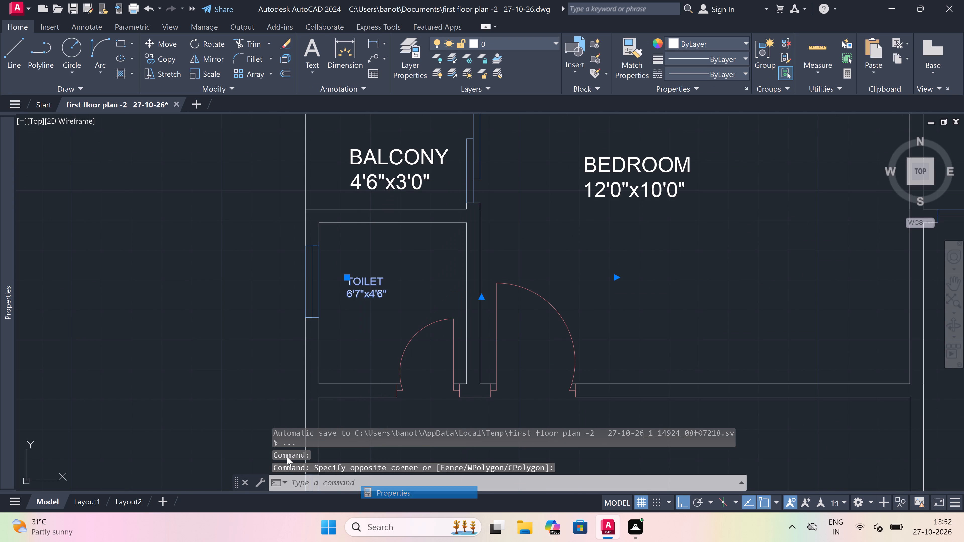
{"action": "left_click", "coordinate": [95, 372]}
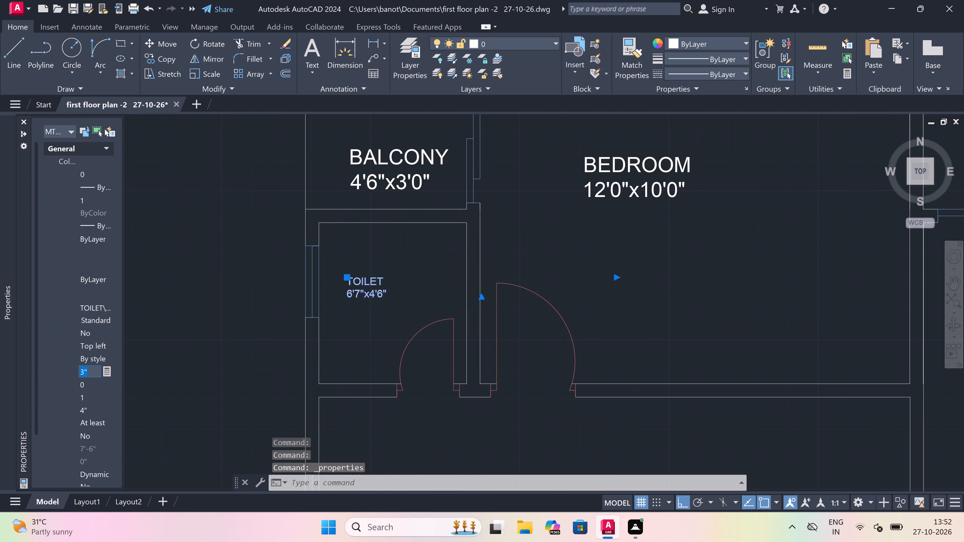
{"action": "key", "text": "BackSpace"}
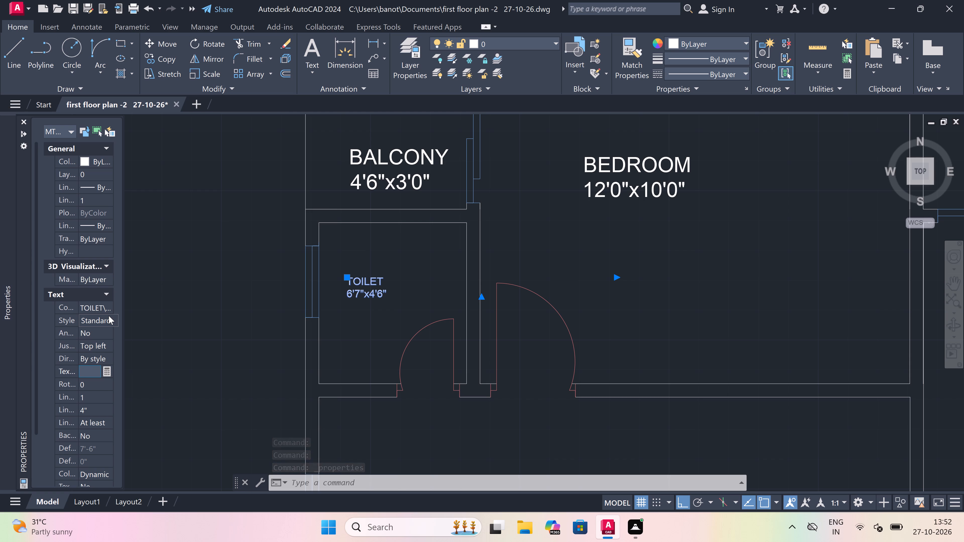
{"action": "key", "text": "5"}
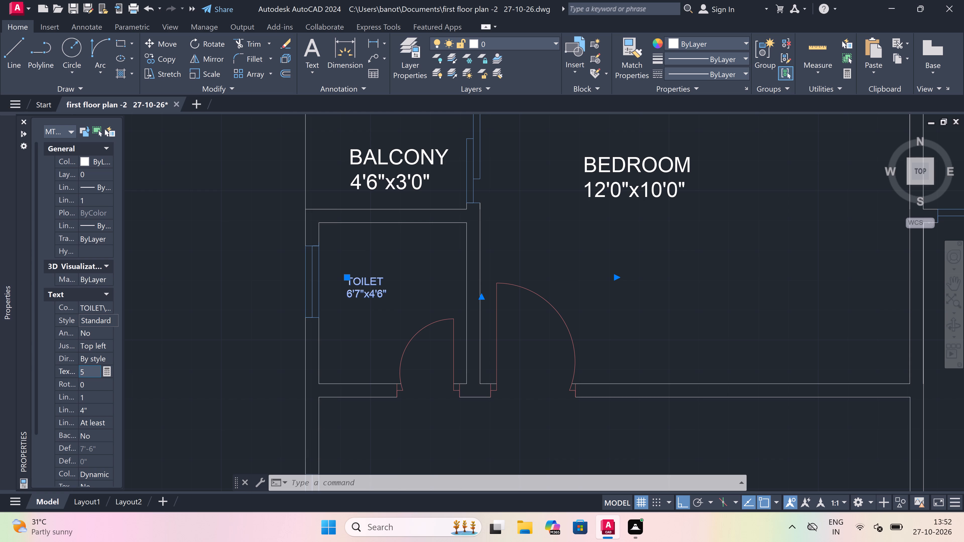
{"action": "key", "text": "shift+quotedbl"}
{"action": "left_click", "coordinate": [204, 276]}
{"action": "key", "text": "Escape"}
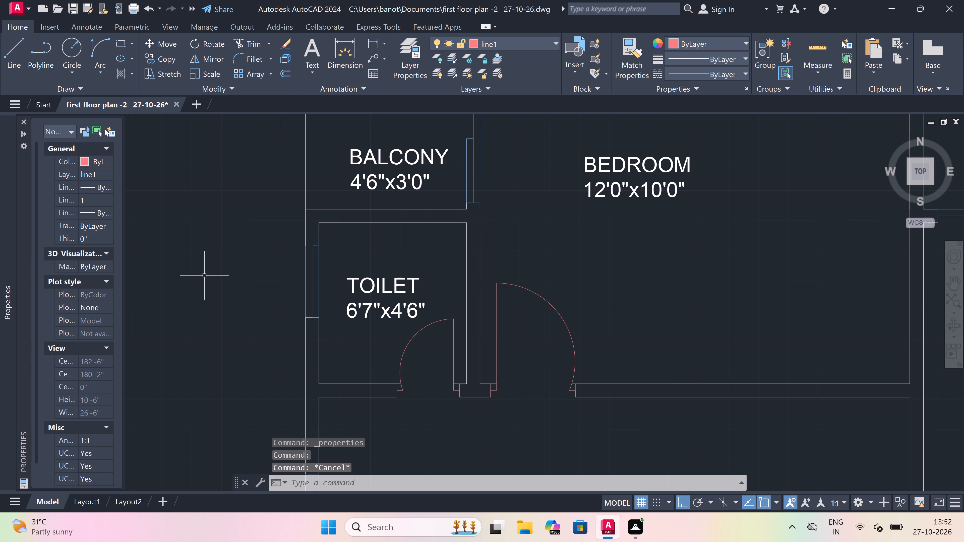
With Ortho off, move the BEDROOM 12'0"x10'0" label beside the 4'6"x3'0" balcony down to just above the room's lower wall.
{"action": "scroll", "coordinate": [211, 272], "scroll_direction": "down", "scroll_amount": 3}
{"action": "scroll", "coordinate": [307, 240], "scroll_direction": "down", "scroll_amount": 1}
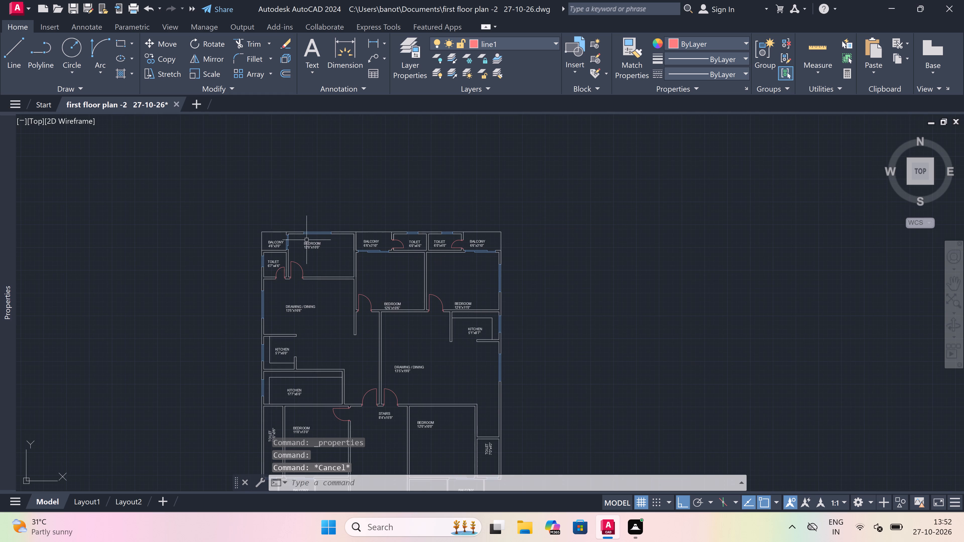
{"action": "scroll", "coordinate": [306, 240], "scroll_direction": "up", "scroll_amount": 3}
{"action": "left_click", "coordinate": [306, 248]}
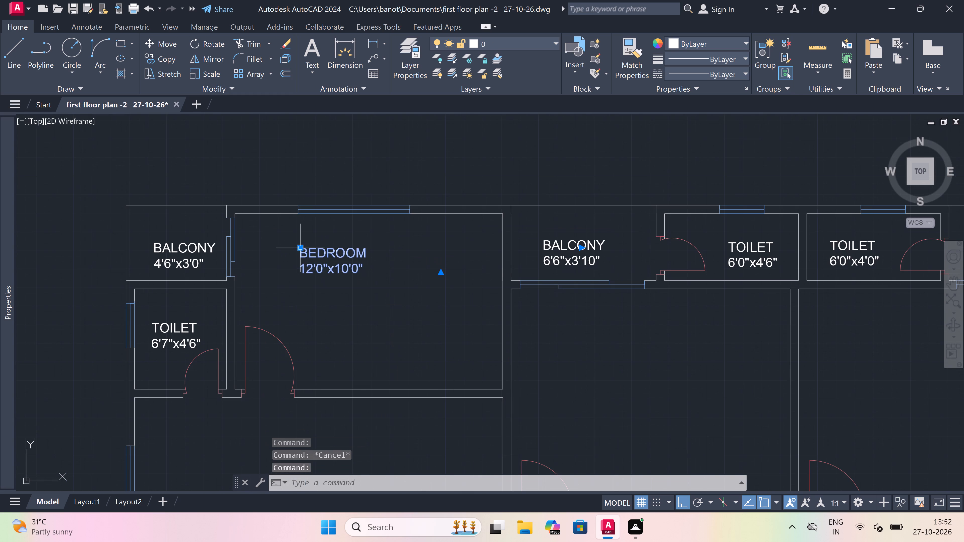
{"action": "left_click", "coordinate": [302, 247]}
{"action": "key", "text": "F8"}
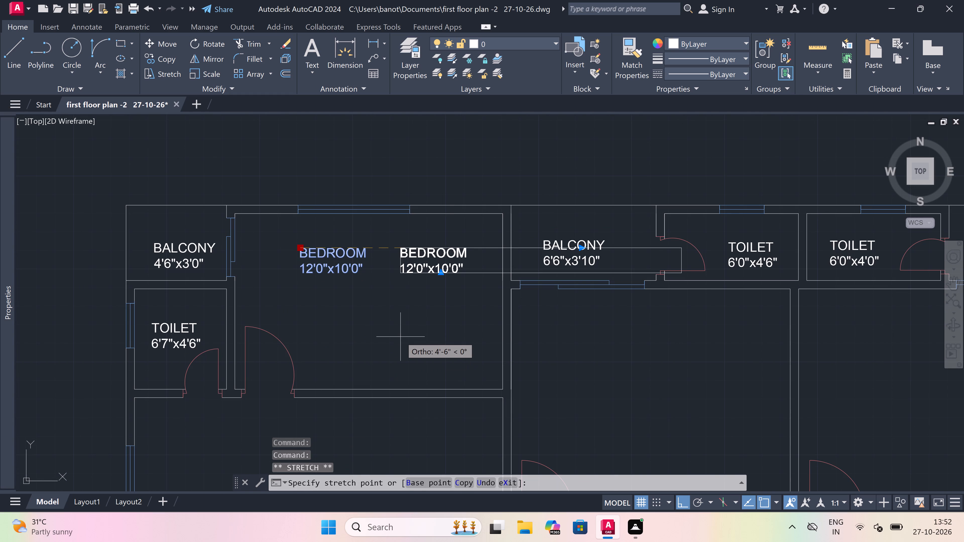
{"action": "scroll", "coordinate": [357, 357], "scroll_direction": "up", "scroll_amount": 2}
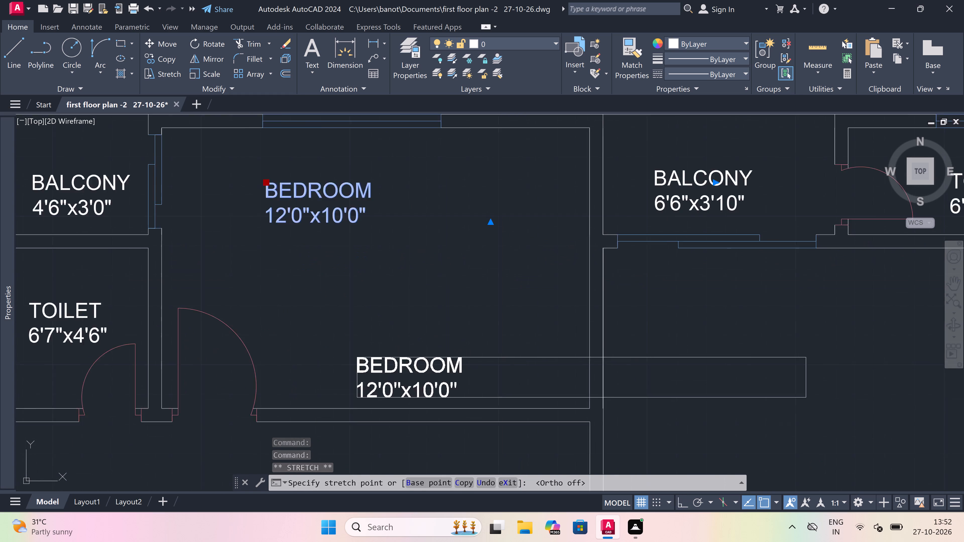
{"action": "left_click", "coordinate": [357, 357]}
{"action": "scroll", "coordinate": [348, 322], "scroll_direction": "down", "scroll_amount": 2}
{"action": "key", "text": "Escape"}
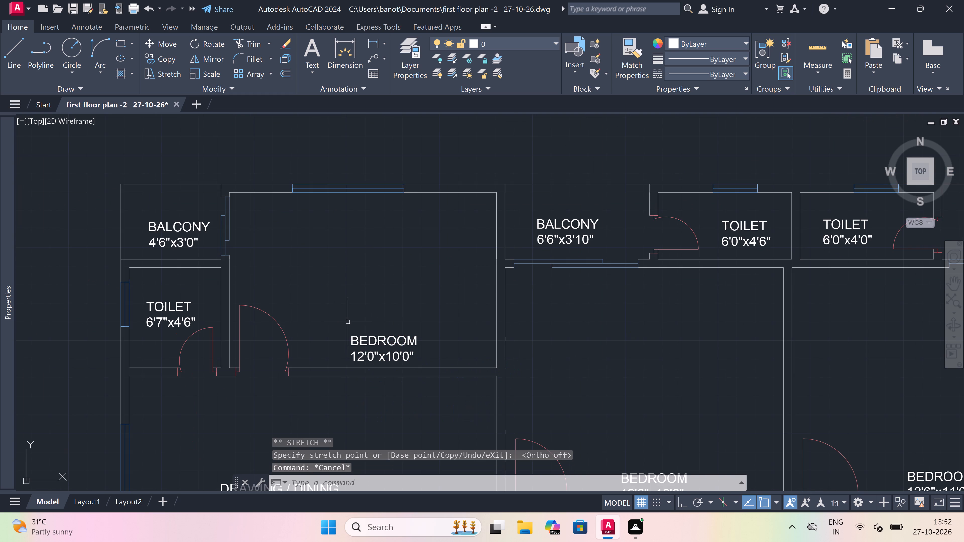
Look over the whole floor plan to check the placement of the room labels.
{"action": "scroll", "coordinate": [359, 313], "scroll_direction": "down", "scroll_amount": 4}
{"action": "scroll", "coordinate": [366, 334], "scroll_direction": "up", "scroll_amount": 3}
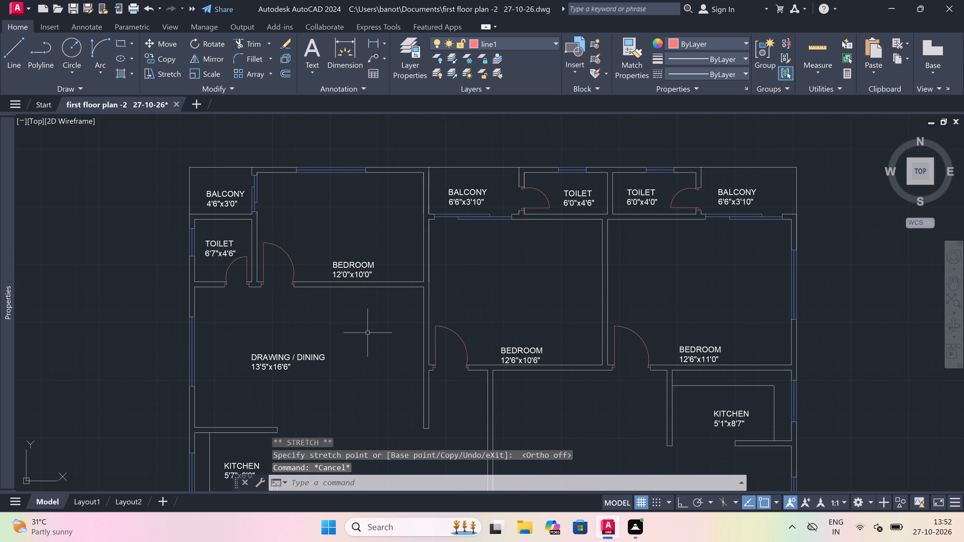
{"action": "scroll", "coordinate": [448, 321], "scroll_direction": "down", "scroll_amount": 2}
{"action": "scroll", "coordinate": [448, 321], "scroll_direction": "up", "scroll_amount": 1}
{"action": "scroll", "coordinate": [448, 319], "scroll_direction": "down", "scroll_amount": 2}
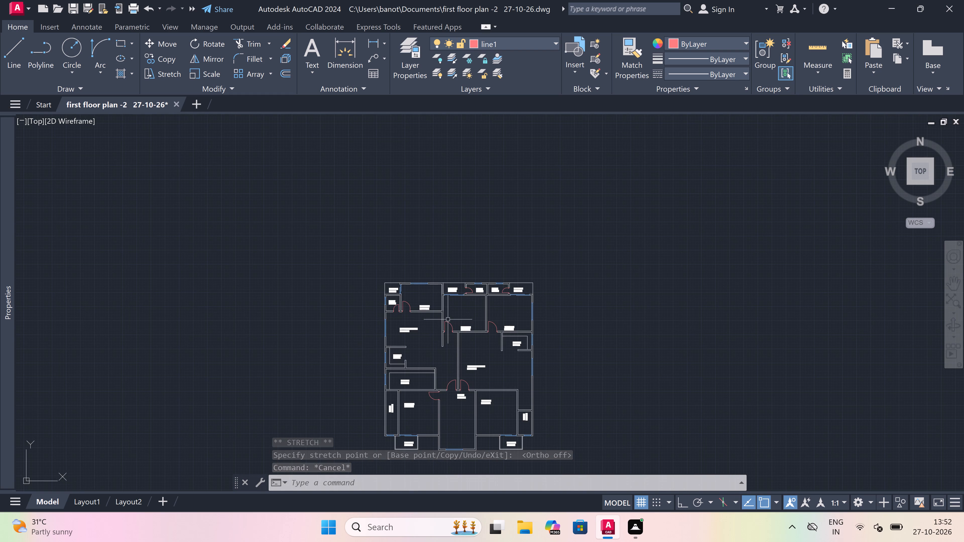
{"action": "scroll", "coordinate": [457, 330], "scroll_direction": "down", "scroll_amount": 2}
{"action": "scroll", "coordinate": [456, 360], "scroll_direction": "up", "scroll_amount": 5}
{"action": "scroll", "coordinate": [440, 315], "scroll_direction": "down", "scroll_amount": 3}
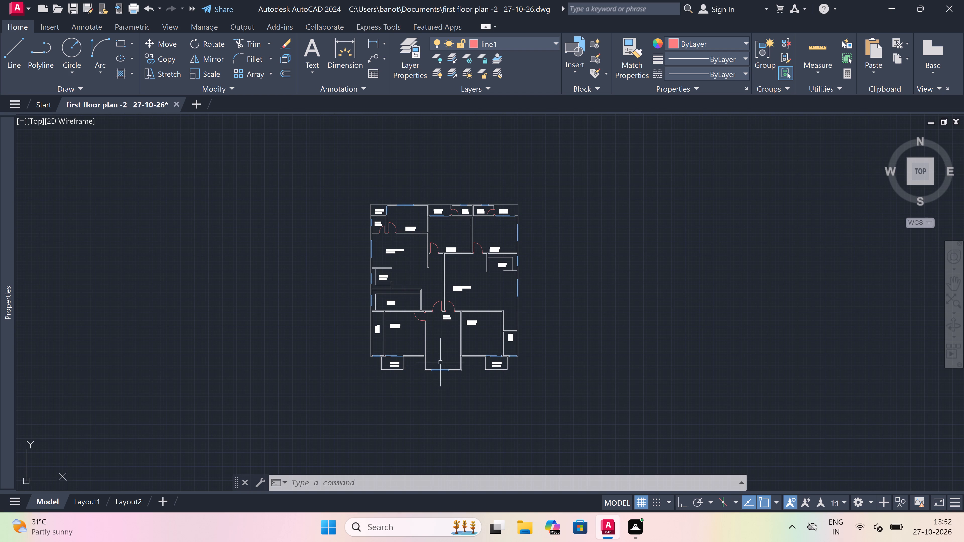
Move the BEDROOM 12'0"x10'0" label beside the stairs into the upper-right corner of its room.
{"action": "scroll", "coordinate": [465, 320], "scroll_direction": "up", "scroll_amount": 3}
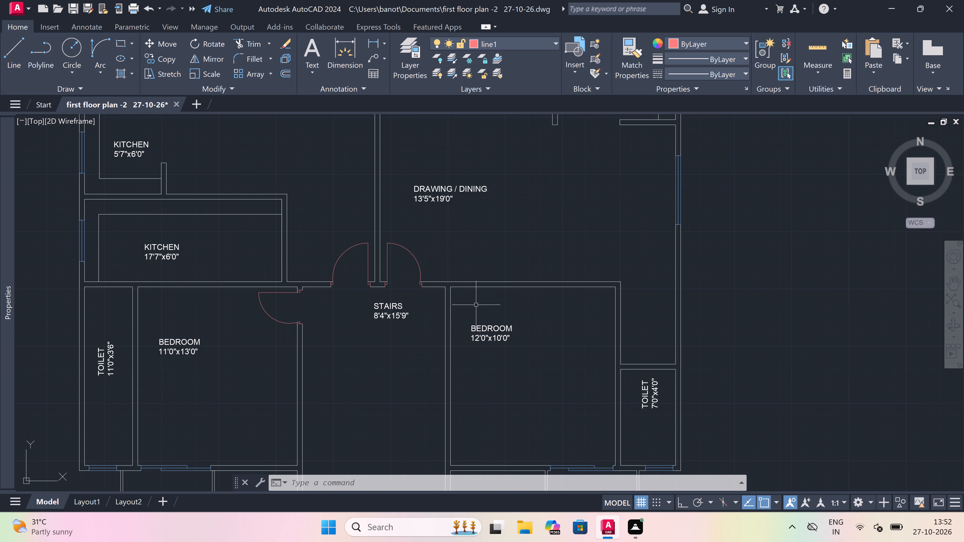
{"action": "scroll", "coordinate": [480, 339], "scroll_direction": "down", "scroll_amount": 1}
{"action": "scroll", "coordinate": [483, 345], "scroll_direction": "up", "scroll_amount": 1}
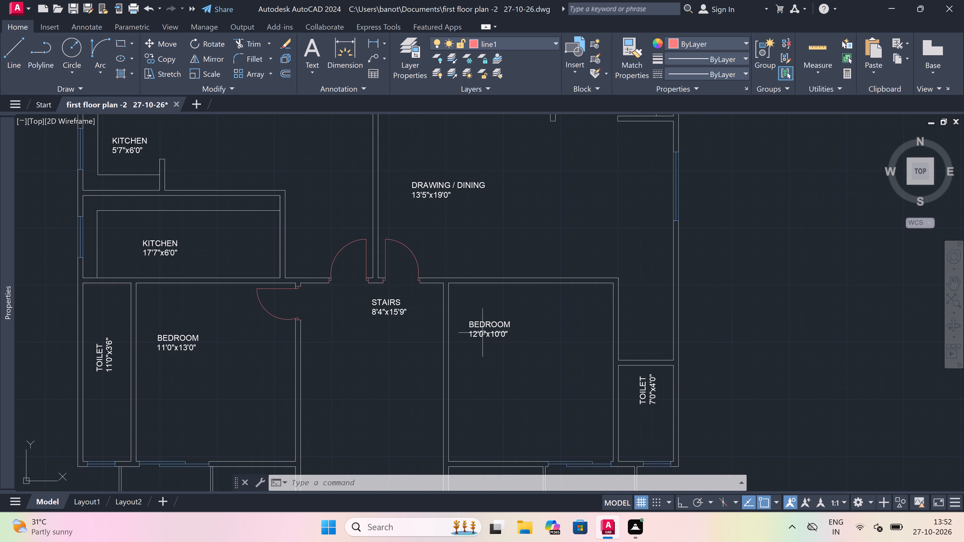
{"action": "left_click", "coordinate": [483, 329]}
{"action": "left_click", "coordinate": [470, 322]}
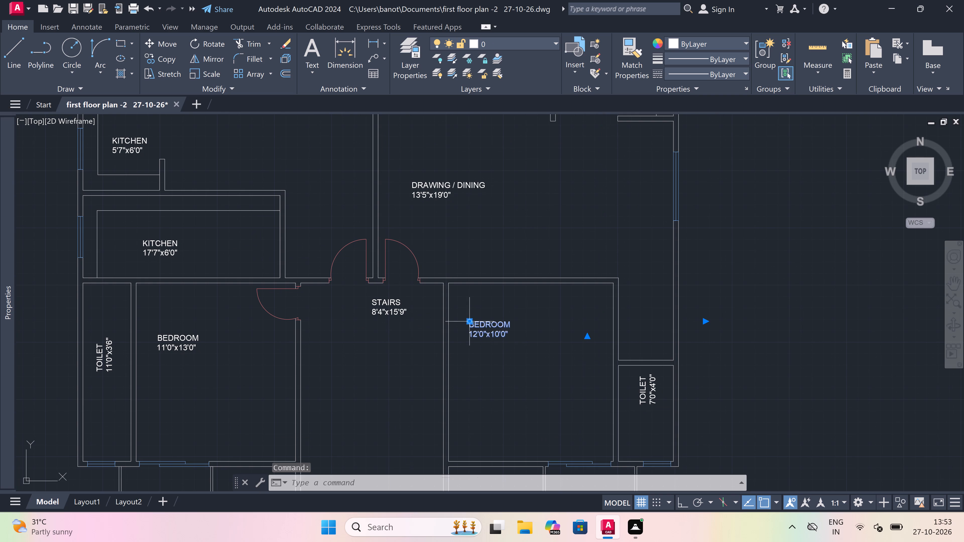
{"action": "left_click", "coordinate": [556, 291]}
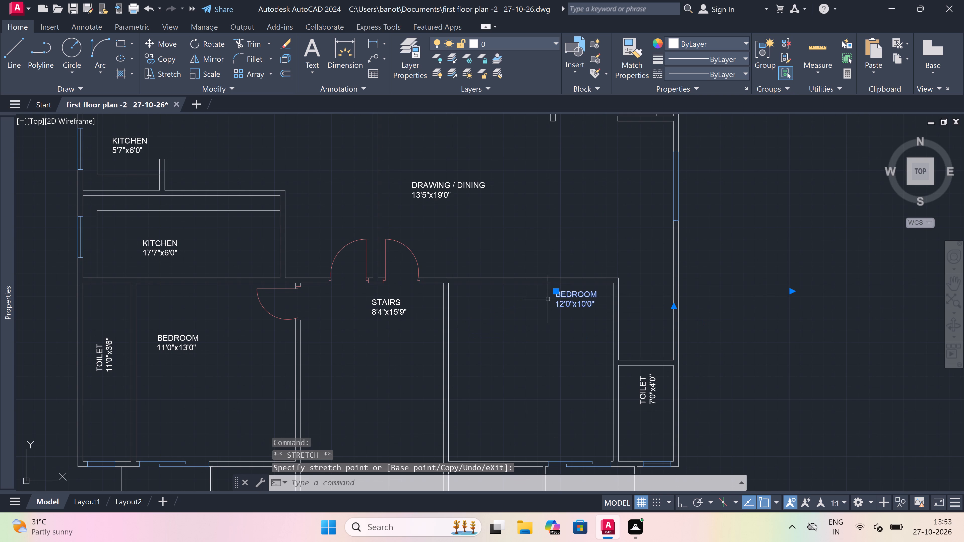
{"action": "key", "text": "Escape"}
Draw a door jamb line across that bedroom's upper wall near the stairs, with a 2" stop from its midpoint and a 3' leaf downward.
{"action": "scroll", "coordinate": [482, 277], "scroll_direction": "up", "scroll_amount": 2}
{"action": "type", "text": "l"}
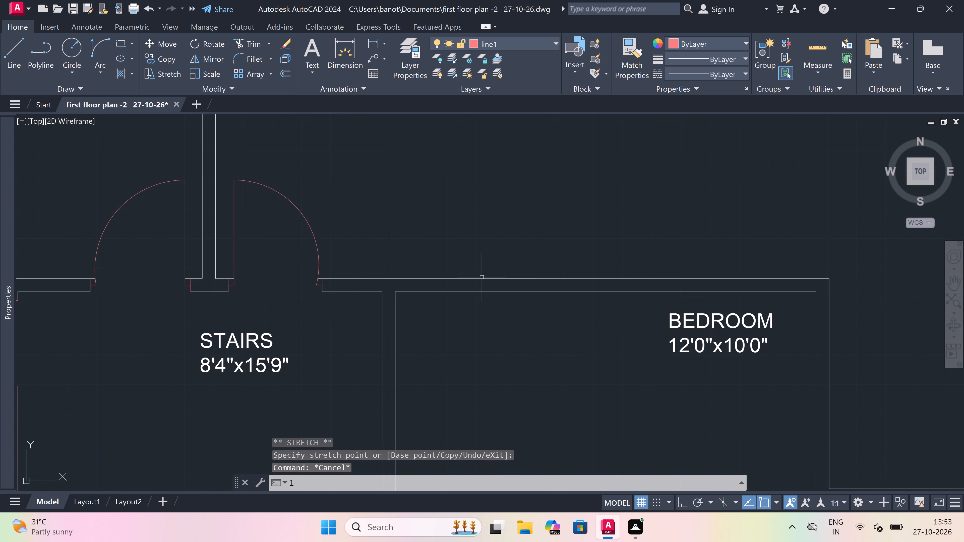
{"action": "key", "text": "space"}
{"action": "left_click_drag", "start_coordinate": [407, 292], "coordinate": [407, 289]}
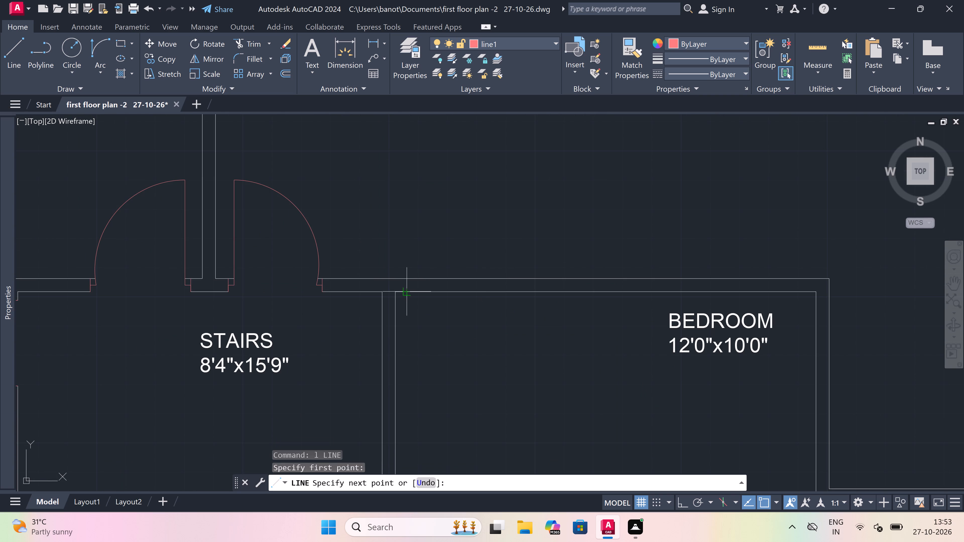
{"action": "left_click", "coordinate": [407, 278]}
{"action": "scroll", "coordinate": [407, 284], "scroll_direction": "up", "scroll_amount": 2}
{"action": "left_click_drag", "start_coordinate": [407, 284], "coordinate": [416, 284]}
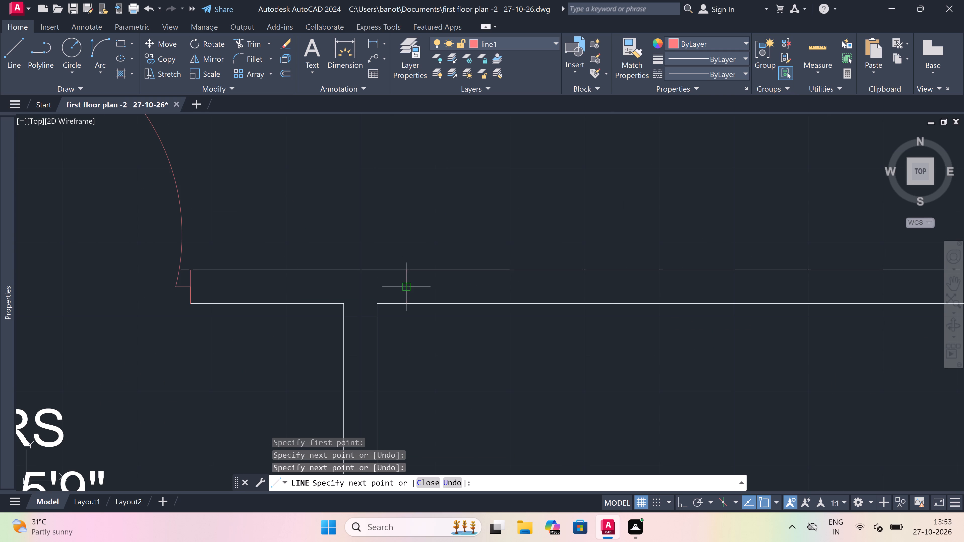
{"action": "key", "text": "F8"}
{"action": "type", "text": "2\""}
{"action": "key", "text": "space"}
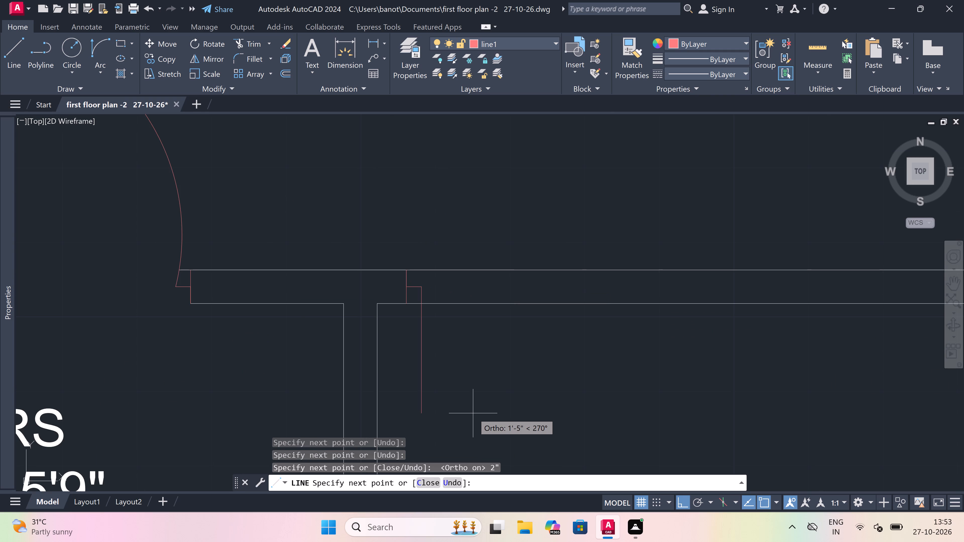
{"action": "type", "text": "3'"}
{"action": "key", "text": "space"}
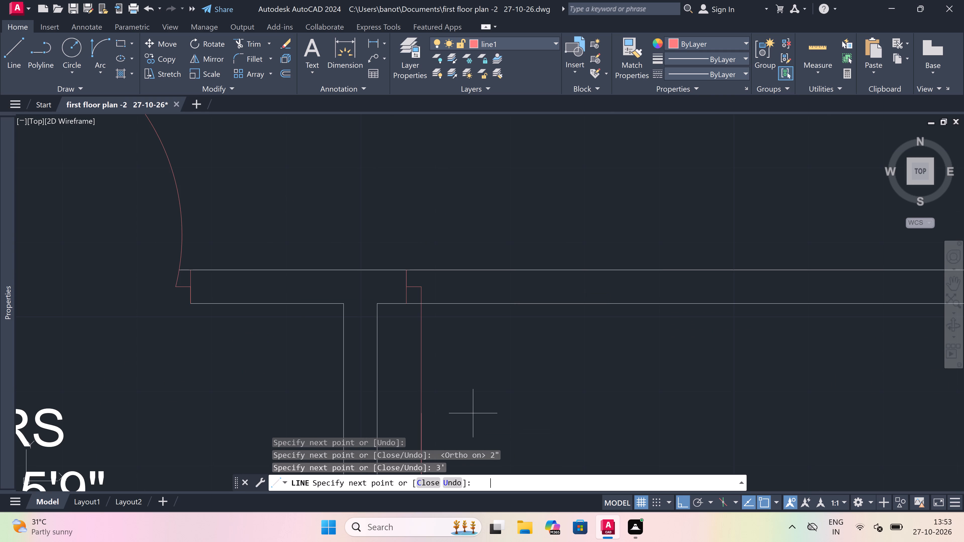
{"action": "key", "text": "Escape"}
Draw the opposite jamb line across the upper wall of the BEDROOM 12'0"x10'0" near the stairs, with a 2" stop from its midpoint toward the leaf.
{"action": "key", "text": "space"}
{"action": "scroll", "coordinate": [432, 288], "scroll_direction": "down", "scroll_amount": 3}
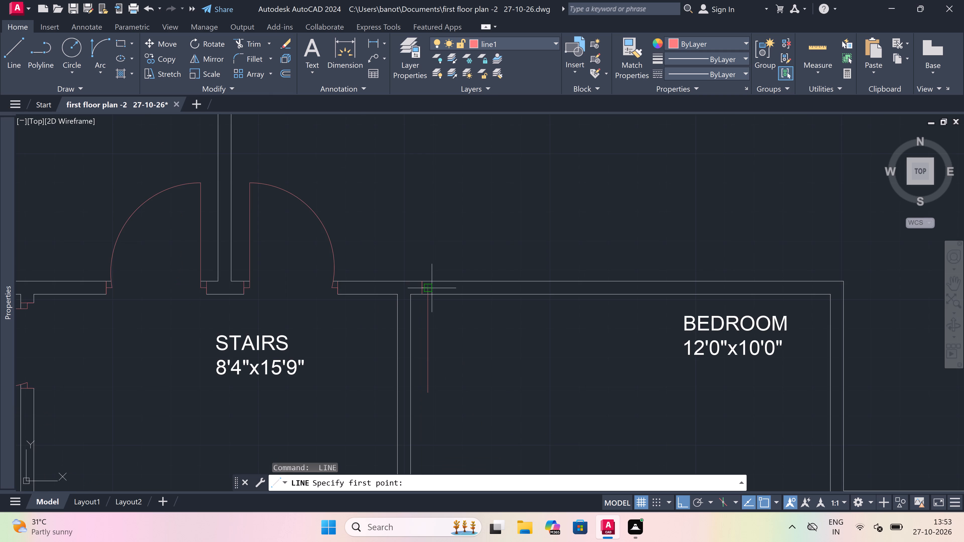
{"action": "scroll", "coordinate": [438, 297], "scroll_direction": "up", "scroll_amount": 1}
{"action": "scroll", "coordinate": [491, 280], "scroll_direction": "down", "scroll_amount": 1}
{"action": "scroll", "coordinate": [533, 268], "scroll_direction": "up", "scroll_amount": 1}
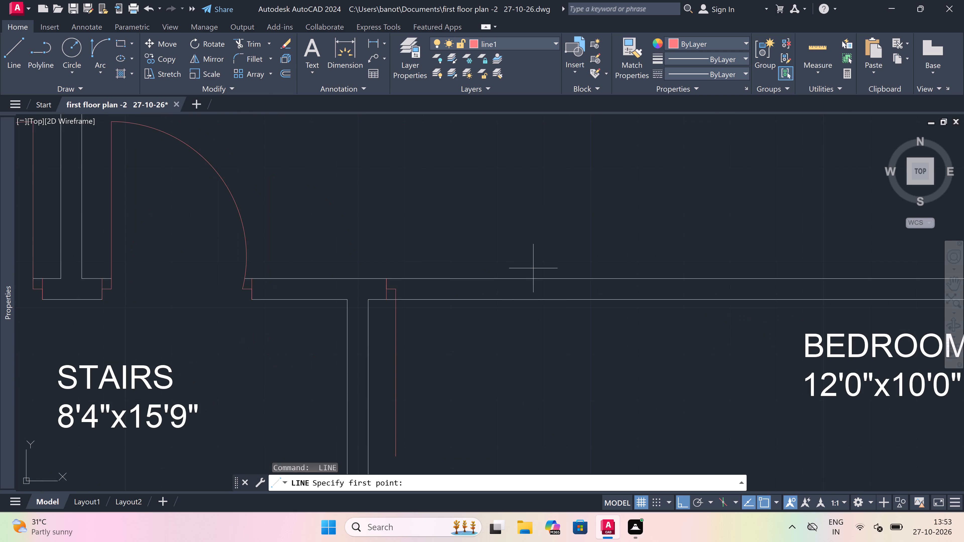
{"action": "left_click", "coordinate": [560, 277]}
{"action": "left_click", "coordinate": [560, 300]}
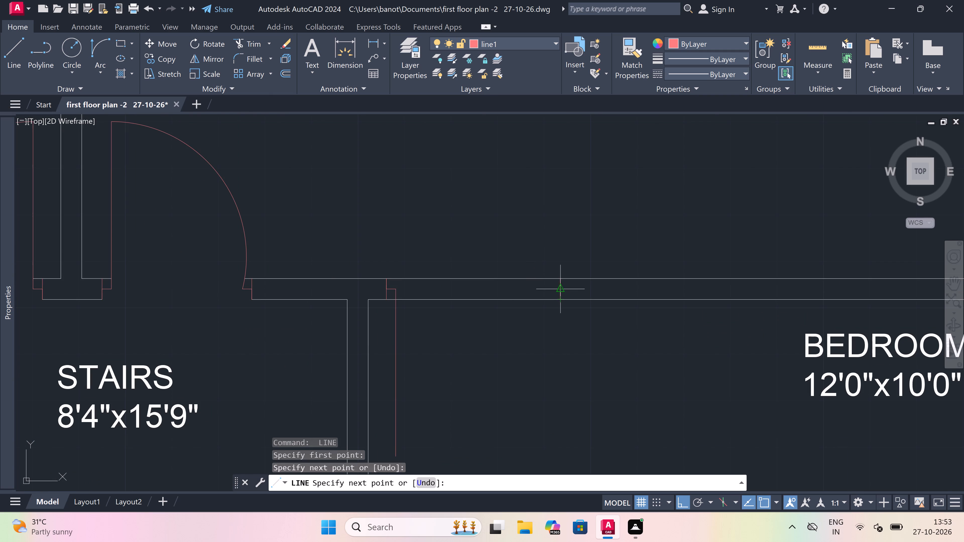
{"action": "left_click", "coordinate": [558, 289]}
{"action": "type", "text": "2\""}
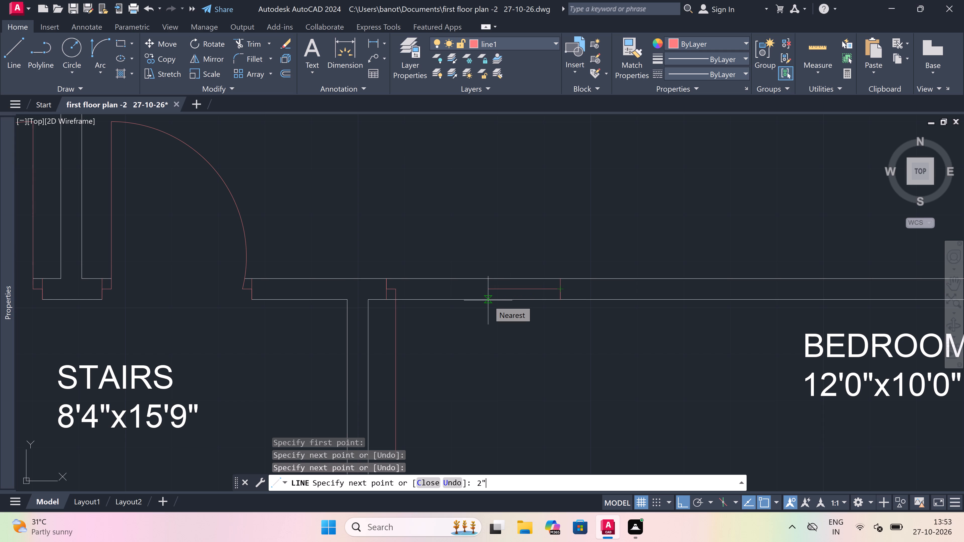
{"action": "key", "text": "space"}
{"action": "key", "text": "Escape"}
Draw the door swing as a start-end-direction arc from the leaf's lower end to the end of the opposite 2" stop.
{"action": "scroll", "coordinate": [432, 256], "scroll_direction": "down", "scroll_amount": 2}
{"action": "scroll", "coordinate": [432, 256], "scroll_direction": "up", "scroll_amount": 1}
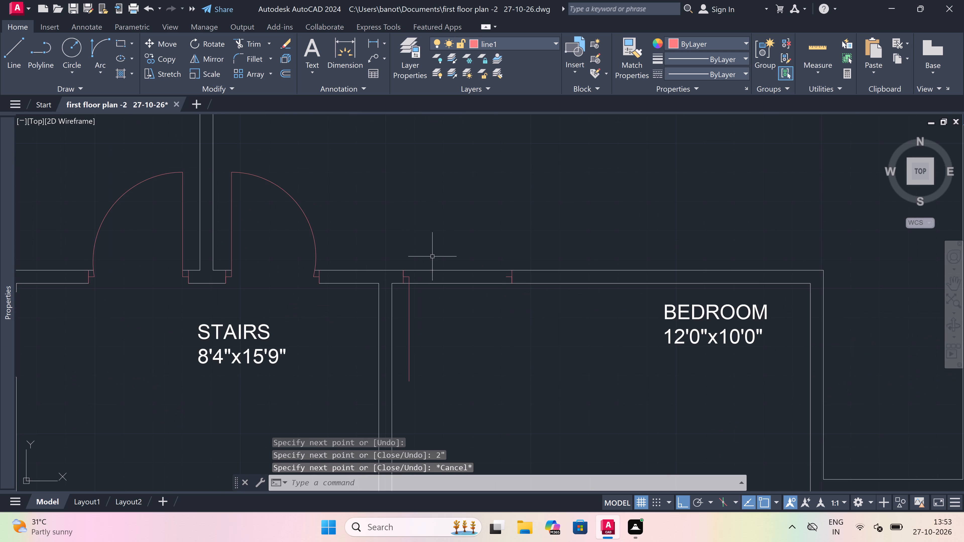
{"action": "left_click", "coordinate": [97, 42]}
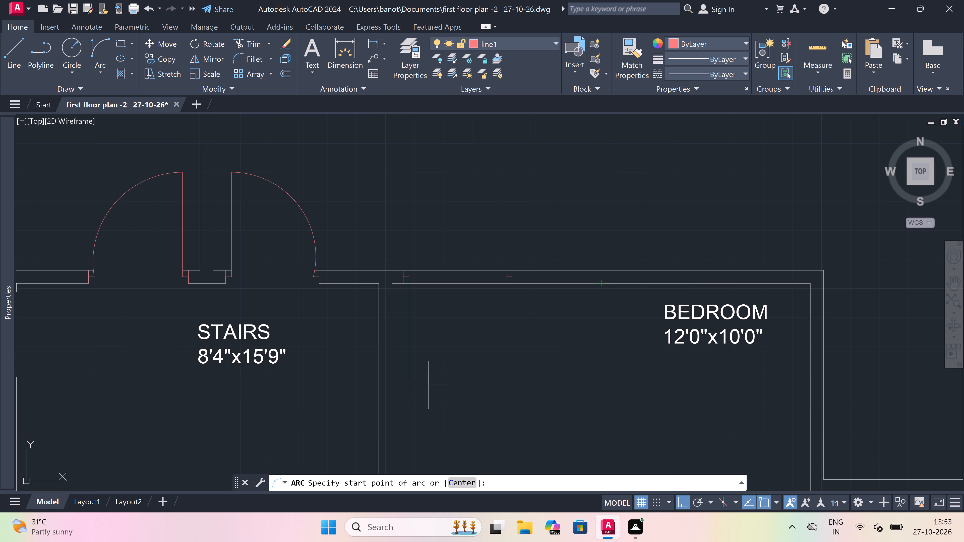
{"action": "left_click_drag", "start_coordinate": [404, 380], "coordinate": [411, 378]}
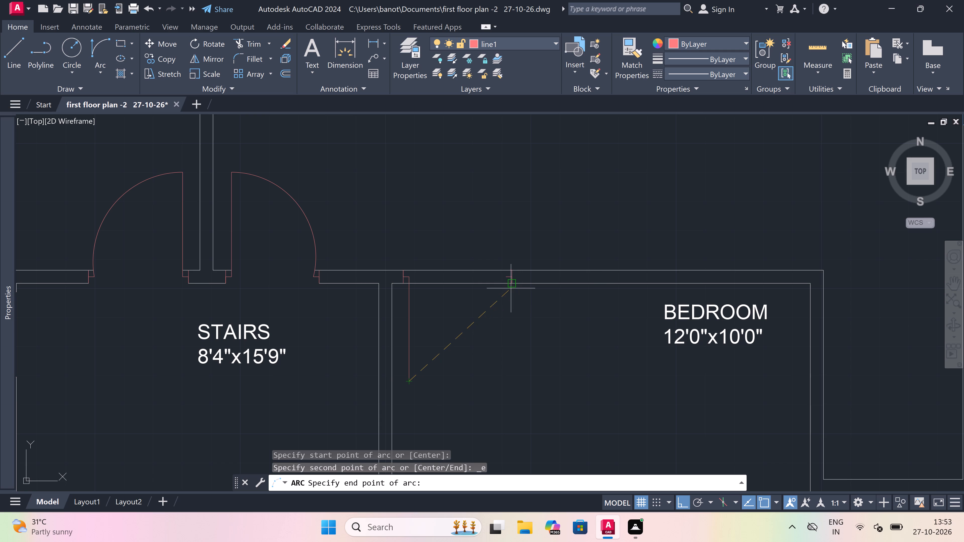
{"action": "left_click", "coordinate": [505, 279]}
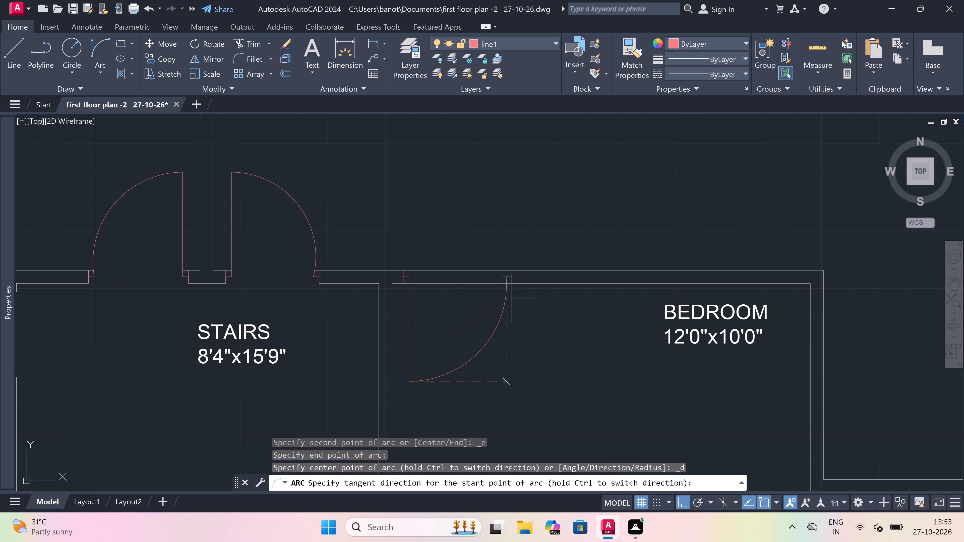
{"action": "left_click", "coordinate": [557, 359]}
Trim both wall lines between the two jambs to open the bedroom doorway.
{"action": "key", "text": "t"}
{"action": "key", "text": "r"}
{"action": "key", "text": "space"}
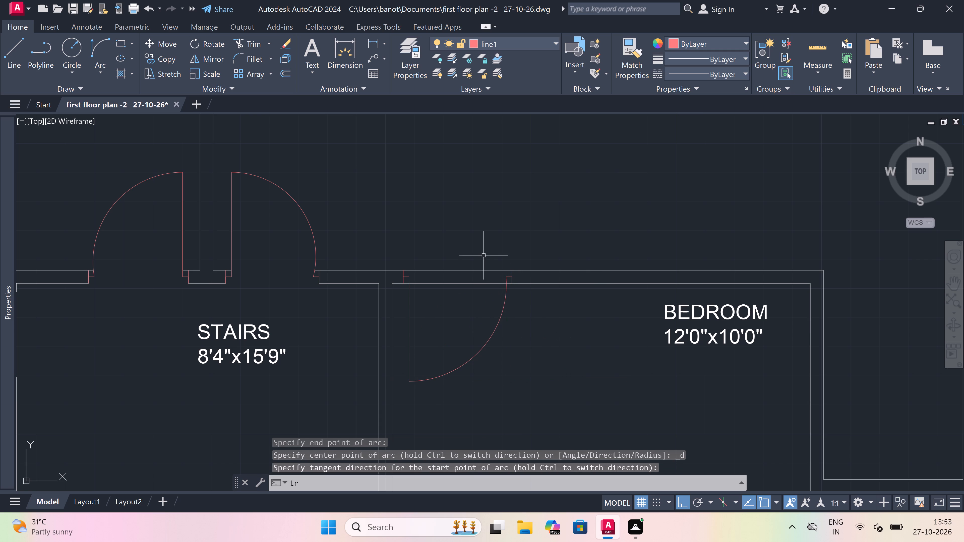
{"action": "left_click", "coordinate": [483, 254]}
{"action": "left_click", "coordinate": [478, 294]}
{"action": "key", "text": "Escape"}
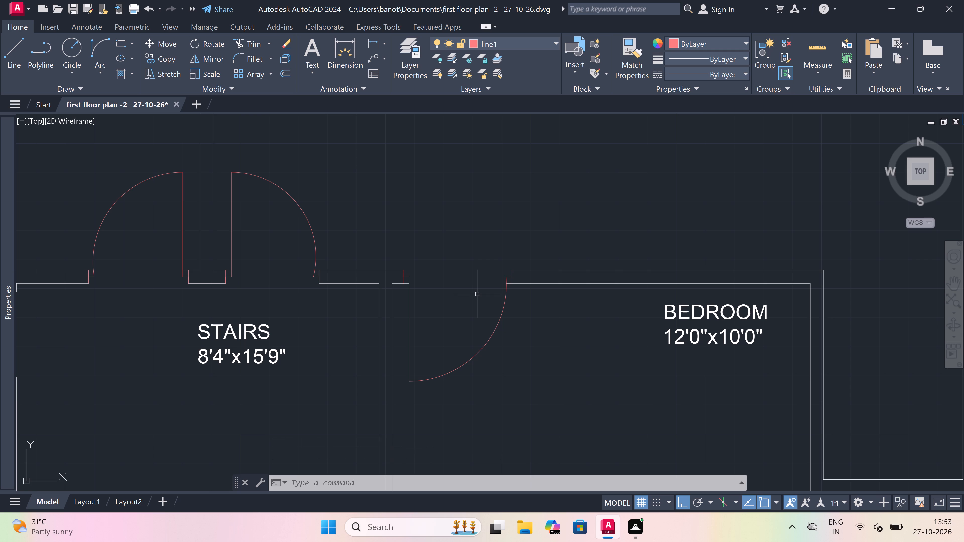
{"action": "key", "text": "Escape"}
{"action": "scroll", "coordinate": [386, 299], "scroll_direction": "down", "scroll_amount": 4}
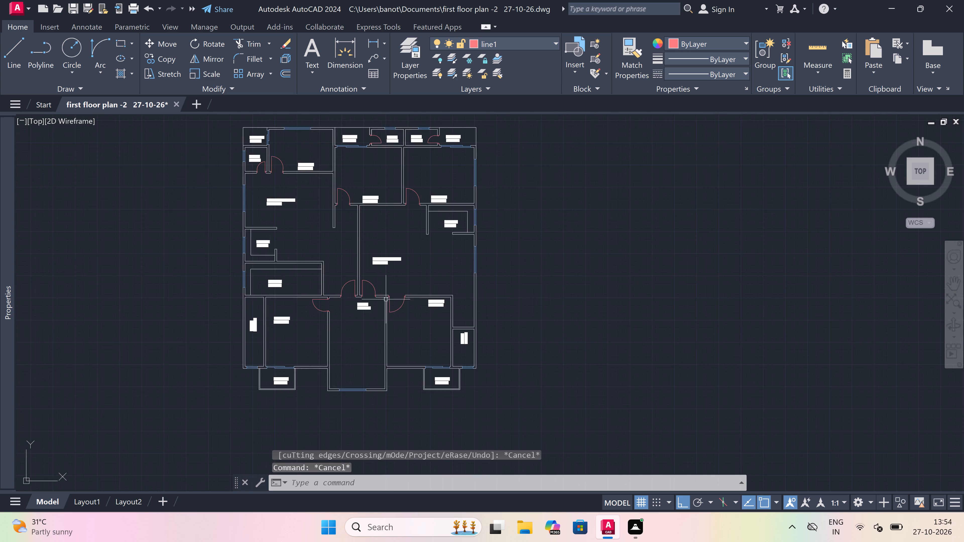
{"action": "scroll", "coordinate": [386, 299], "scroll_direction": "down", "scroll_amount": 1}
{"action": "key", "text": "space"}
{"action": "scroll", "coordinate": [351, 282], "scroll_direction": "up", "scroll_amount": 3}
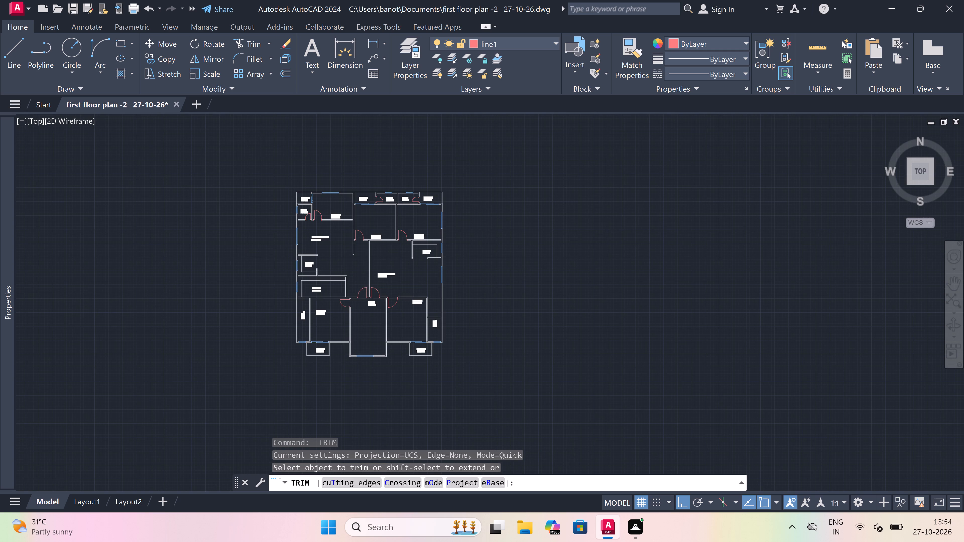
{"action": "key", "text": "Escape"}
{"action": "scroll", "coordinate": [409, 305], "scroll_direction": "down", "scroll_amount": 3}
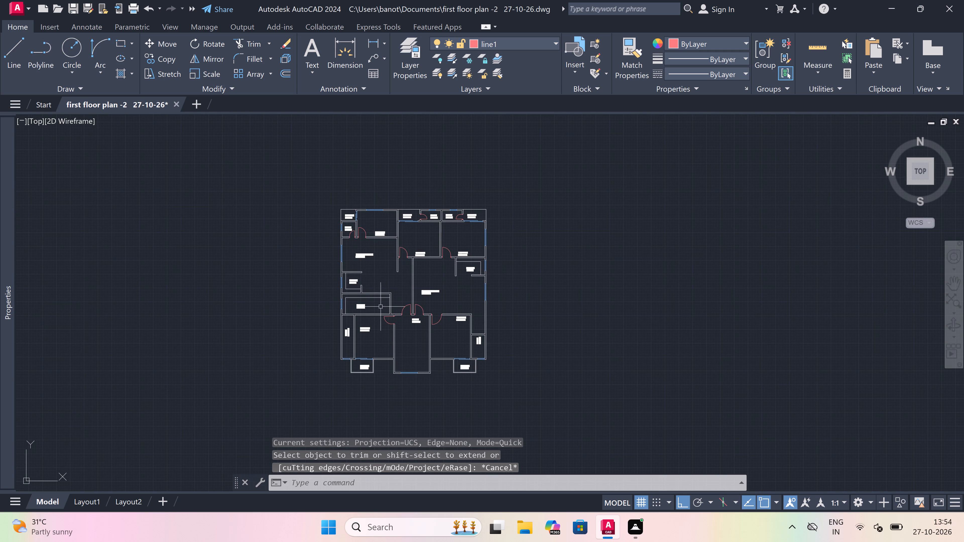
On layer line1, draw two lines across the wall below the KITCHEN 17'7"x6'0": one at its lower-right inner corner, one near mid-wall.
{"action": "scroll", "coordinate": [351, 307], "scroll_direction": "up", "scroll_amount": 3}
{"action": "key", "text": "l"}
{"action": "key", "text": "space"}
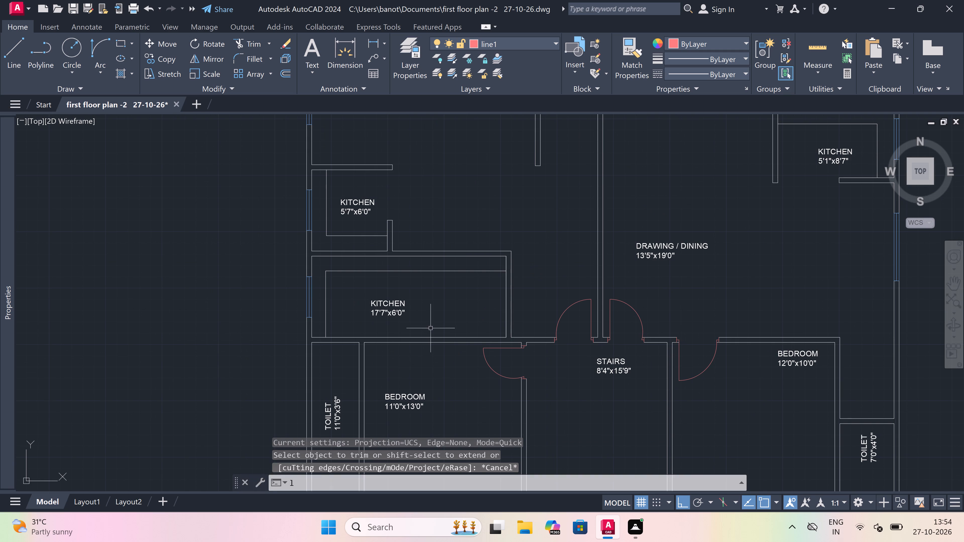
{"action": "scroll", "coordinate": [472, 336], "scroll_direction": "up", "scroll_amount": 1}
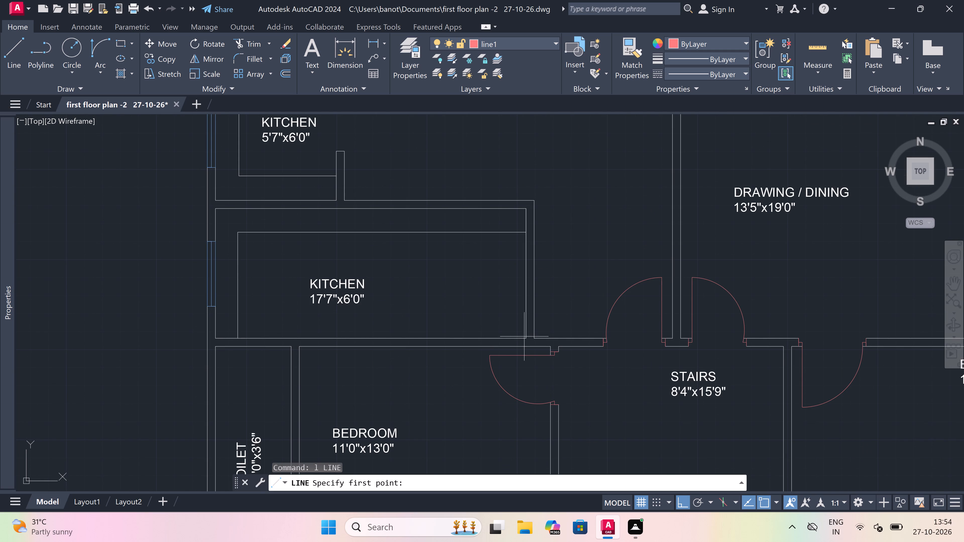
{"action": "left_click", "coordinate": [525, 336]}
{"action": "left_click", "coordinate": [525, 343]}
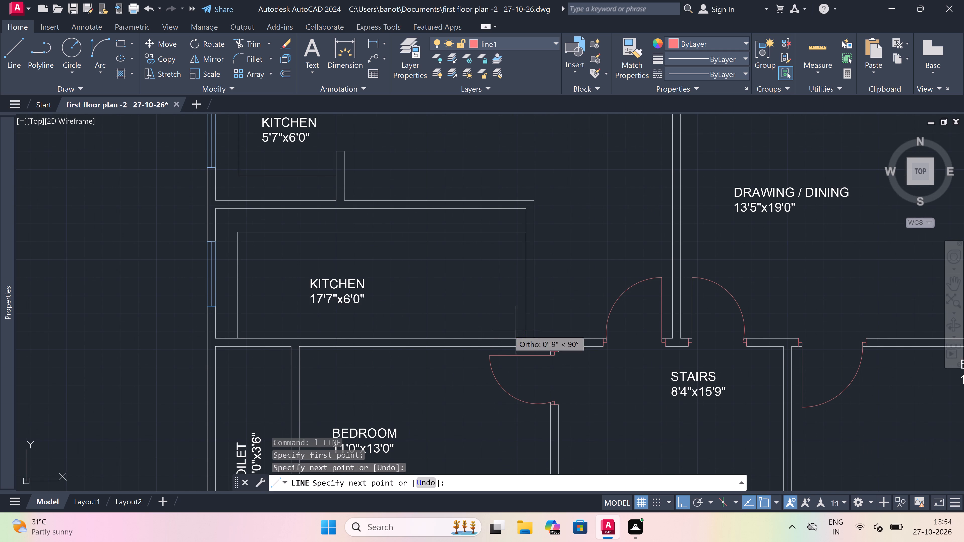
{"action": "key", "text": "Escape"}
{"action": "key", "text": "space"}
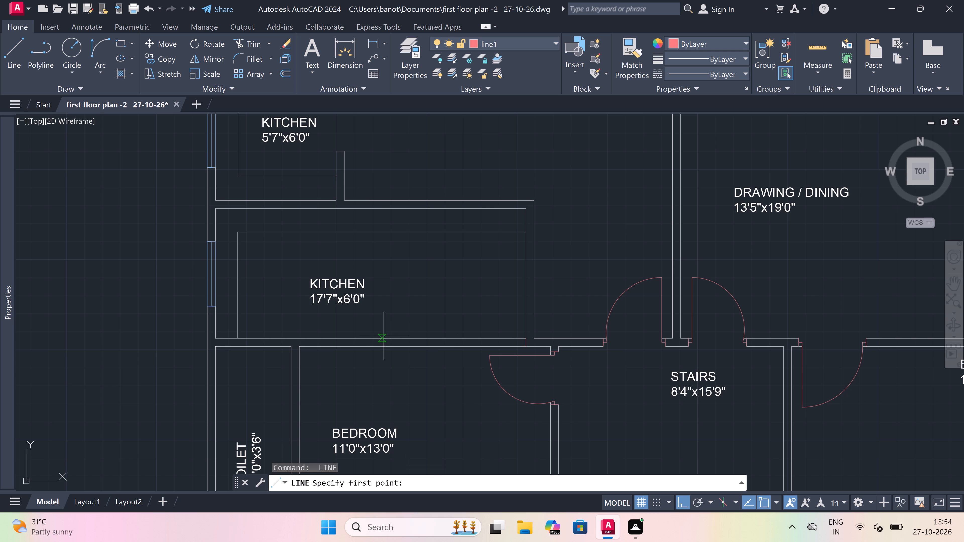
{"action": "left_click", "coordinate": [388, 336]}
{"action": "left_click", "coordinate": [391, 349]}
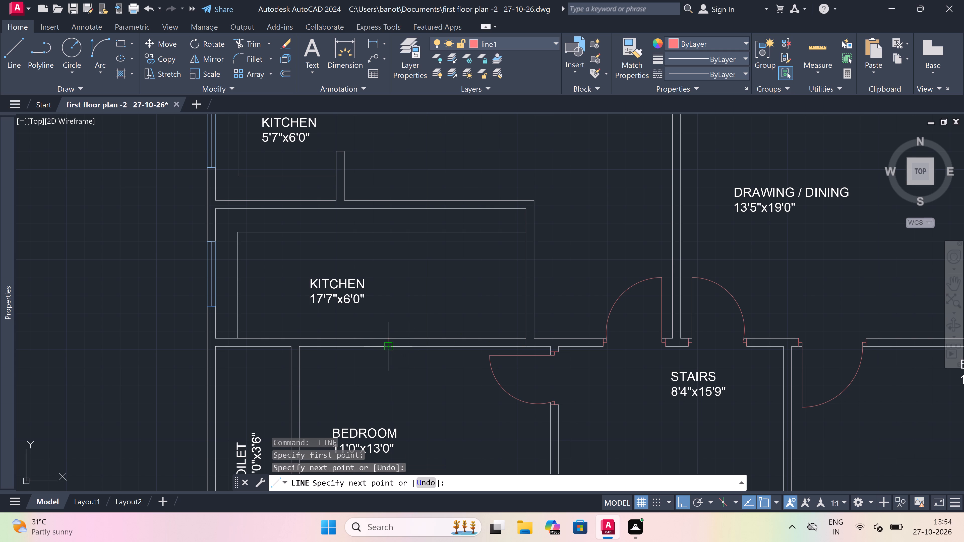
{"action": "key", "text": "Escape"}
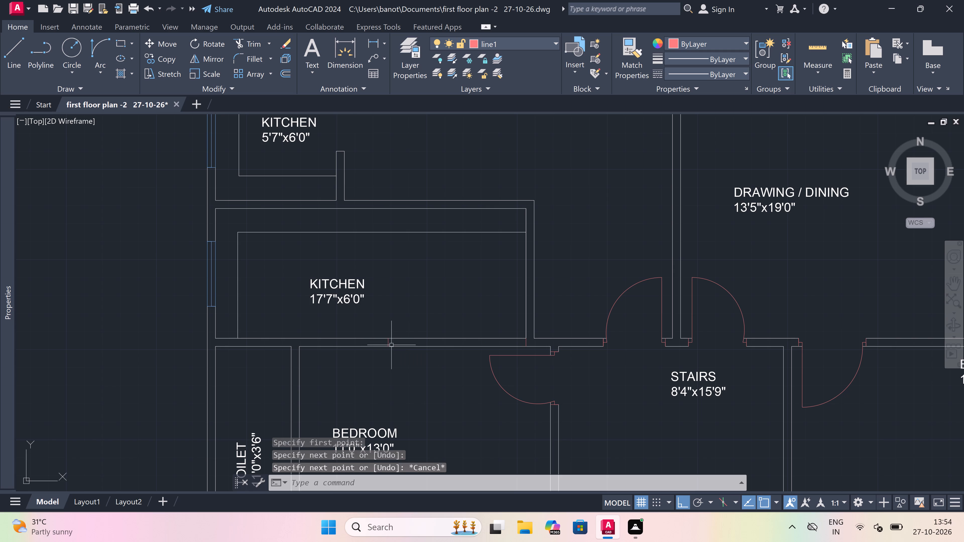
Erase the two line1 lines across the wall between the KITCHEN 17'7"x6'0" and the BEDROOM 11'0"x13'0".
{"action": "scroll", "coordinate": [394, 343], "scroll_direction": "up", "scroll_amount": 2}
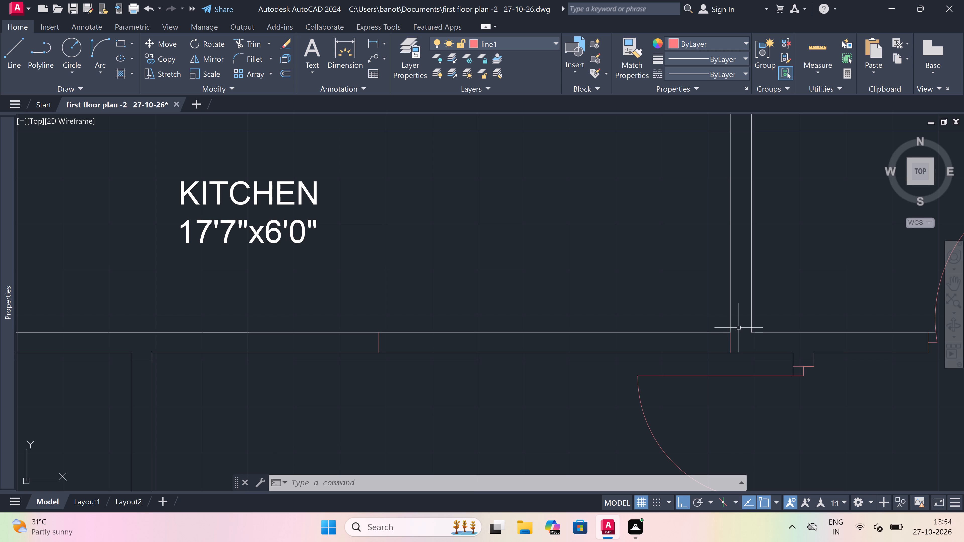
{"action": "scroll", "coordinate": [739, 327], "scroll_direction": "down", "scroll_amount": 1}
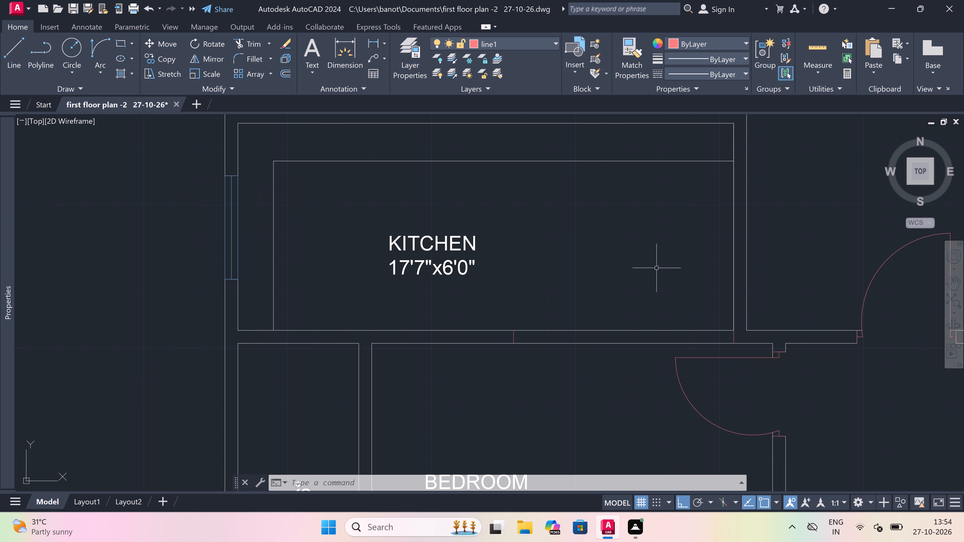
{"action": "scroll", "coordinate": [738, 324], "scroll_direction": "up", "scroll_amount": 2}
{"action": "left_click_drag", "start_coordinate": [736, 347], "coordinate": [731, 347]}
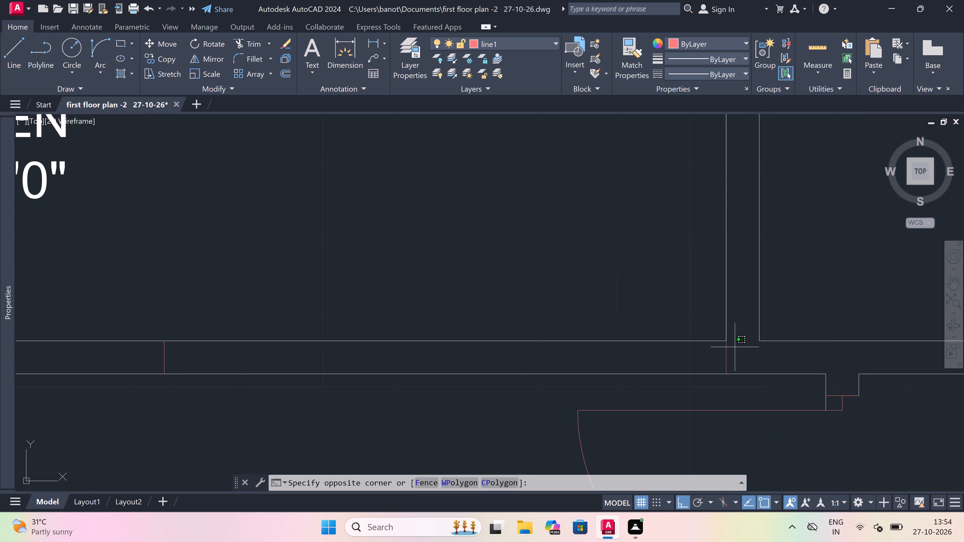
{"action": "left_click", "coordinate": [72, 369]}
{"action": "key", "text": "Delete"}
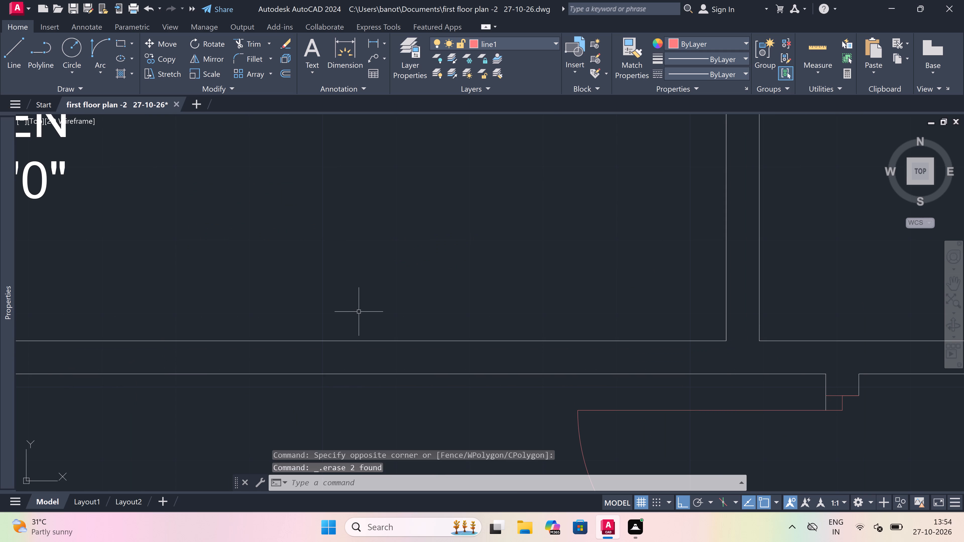
On layer 0, draw two lines across the wall below the KITCHEN 17'7"x6'0": one at its lower-right inner corner, one near mid-wall.
{"action": "scroll", "coordinate": [359, 312], "scroll_direction": "down", "scroll_amount": 3}
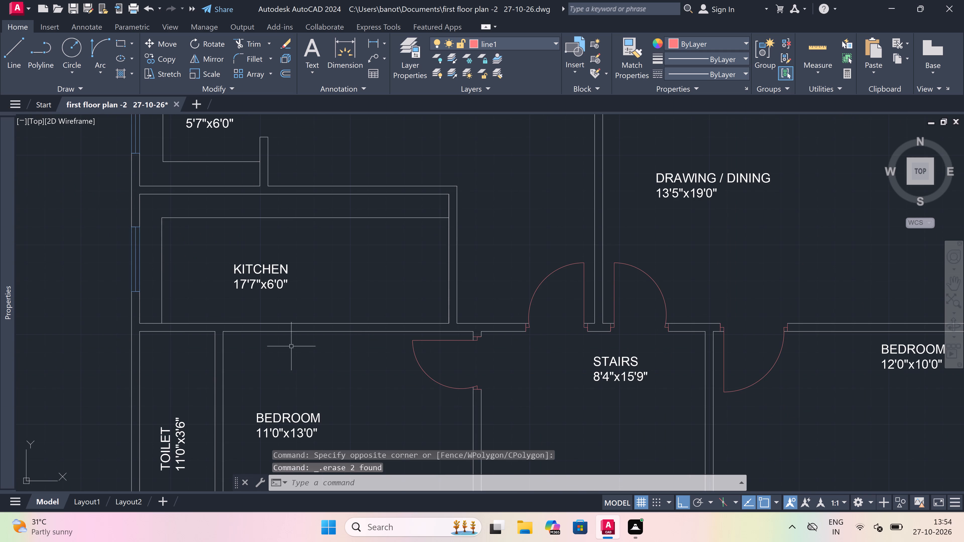
{"action": "scroll", "coordinate": [282, 348], "scroll_direction": "down", "scroll_amount": 2}
{"action": "scroll", "coordinate": [331, 343], "scroll_direction": "up", "scroll_amount": 3}
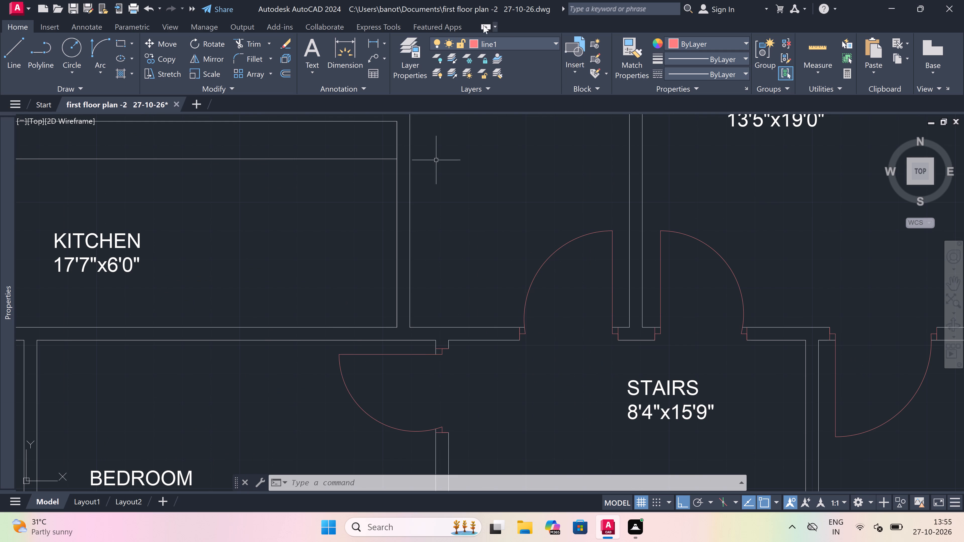
{"action": "left_click", "coordinate": [516, 42]}
{"action": "left_click", "coordinate": [512, 63]}
{"action": "type", "text": "l"}
{"action": "key", "text": "space"}
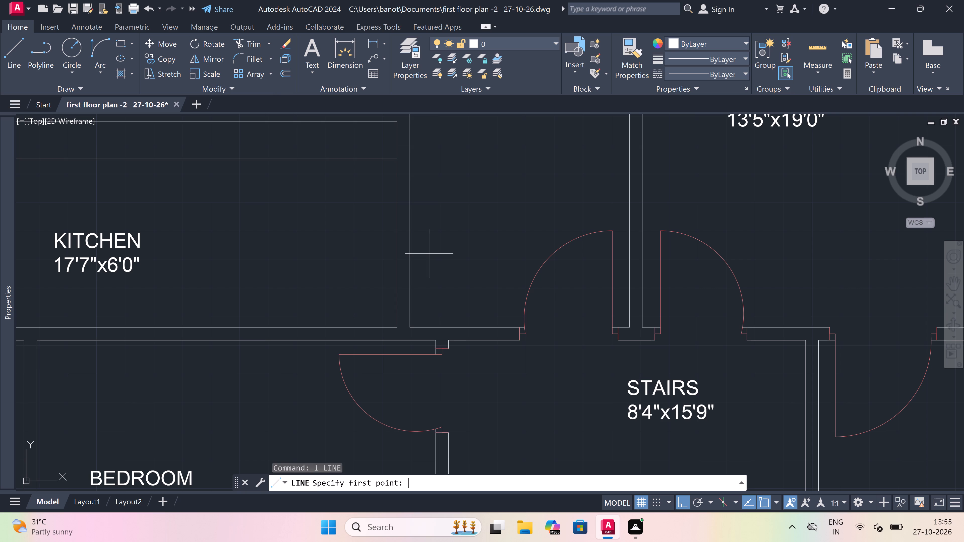
{"action": "scroll", "coordinate": [389, 323], "scroll_direction": "up", "scroll_amount": 1}
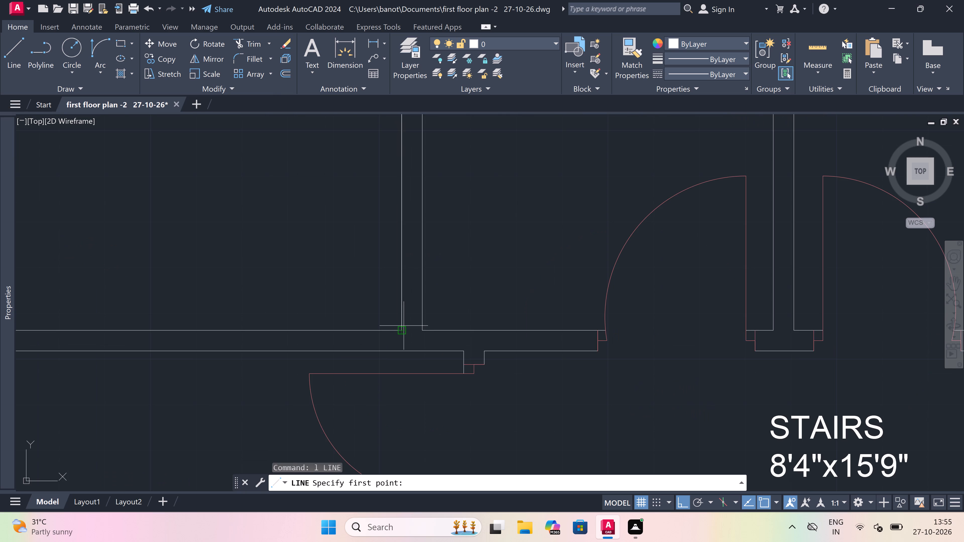
{"action": "left_click", "coordinate": [402, 329]}
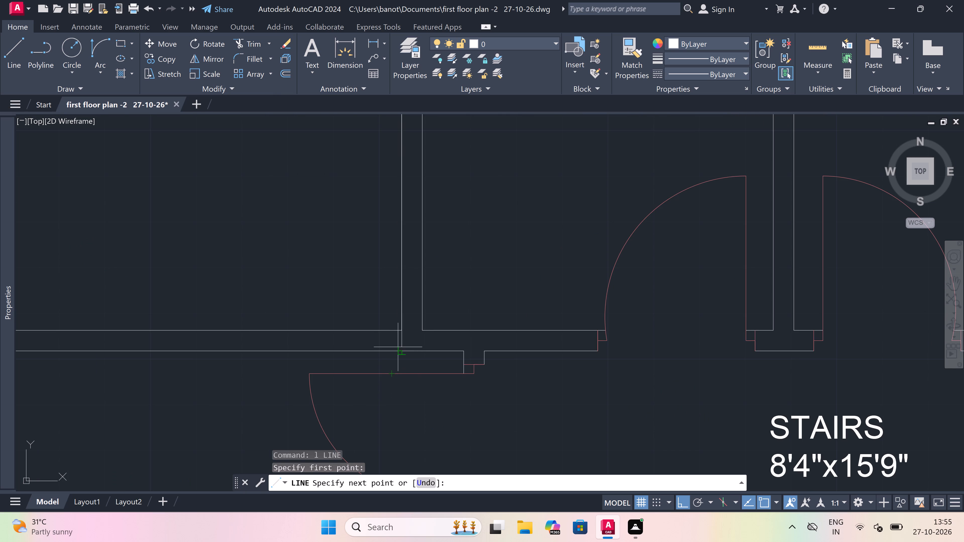
{"action": "left_click", "coordinate": [402, 353]}
{"action": "key", "text": "Escape"}
{"action": "scroll", "coordinate": [451, 308], "scroll_direction": "down", "scroll_amount": 3}
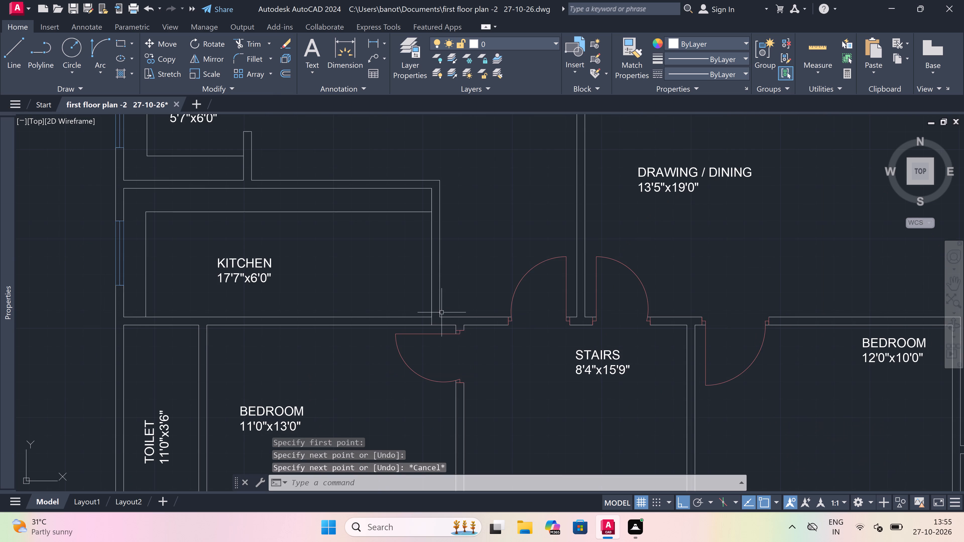
{"action": "key", "text": "space"}
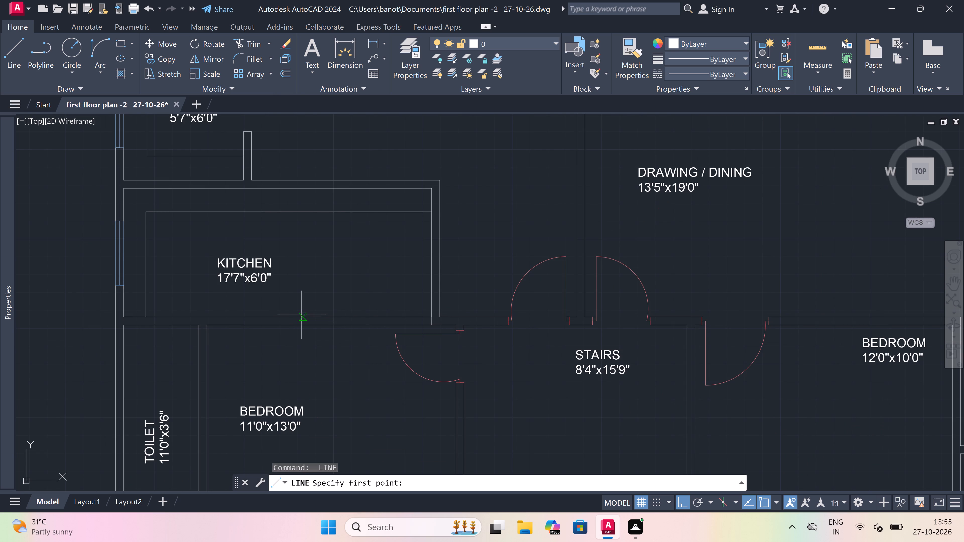
{"action": "left_click", "coordinate": [290, 319]}
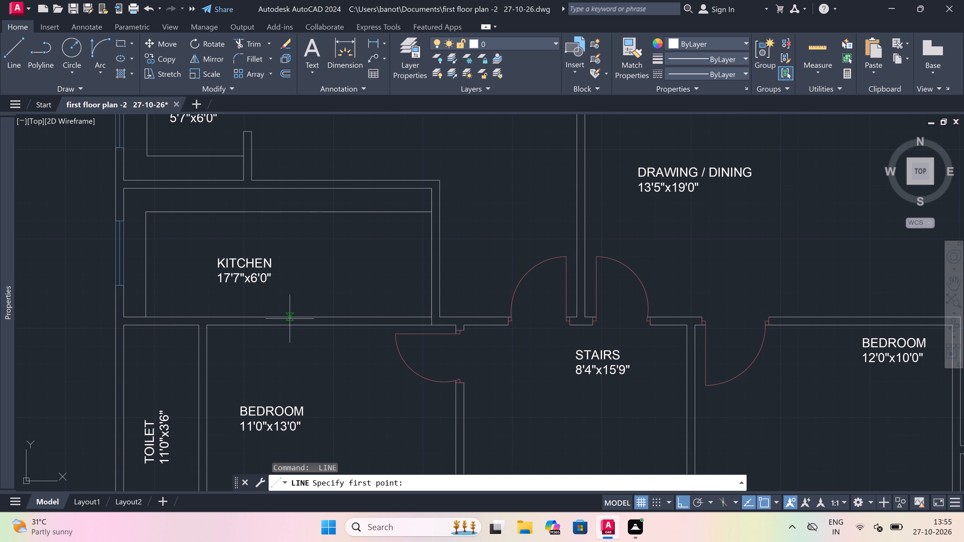
{"action": "left_click", "coordinate": [290, 324]}
{"action": "key", "text": "Escape"}
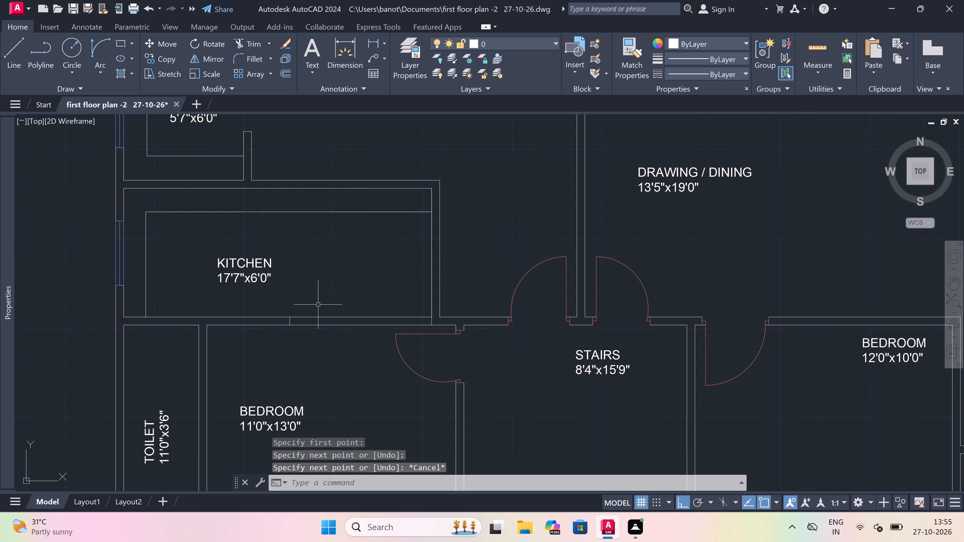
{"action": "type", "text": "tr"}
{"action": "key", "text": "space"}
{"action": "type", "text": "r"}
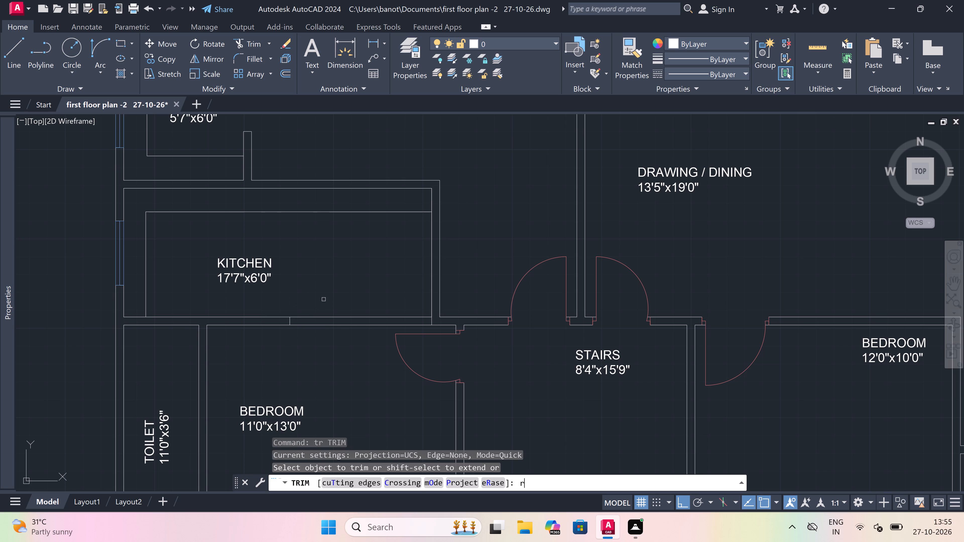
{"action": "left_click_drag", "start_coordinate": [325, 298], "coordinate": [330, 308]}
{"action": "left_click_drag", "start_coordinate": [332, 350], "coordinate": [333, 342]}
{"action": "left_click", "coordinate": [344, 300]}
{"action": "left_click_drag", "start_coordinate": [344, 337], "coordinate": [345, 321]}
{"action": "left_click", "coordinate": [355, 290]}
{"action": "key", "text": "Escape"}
Trim both wall lines between the two cross lines below the KITCHEN 17'7"x6'0" to open the wall.
{"action": "key", "text": "t"}
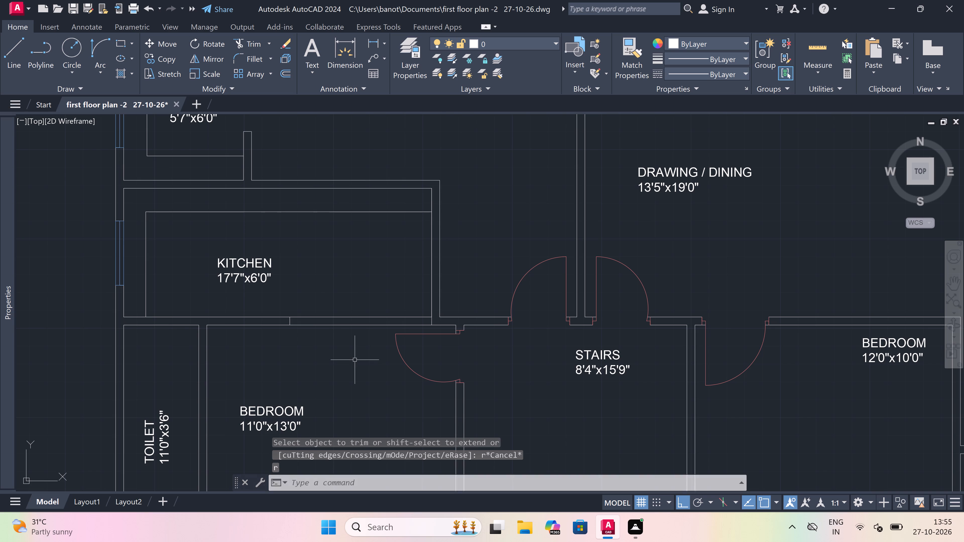
{"action": "key", "text": "r"}
{"action": "key", "text": "space"}
{"action": "left_click", "coordinate": [345, 307]}
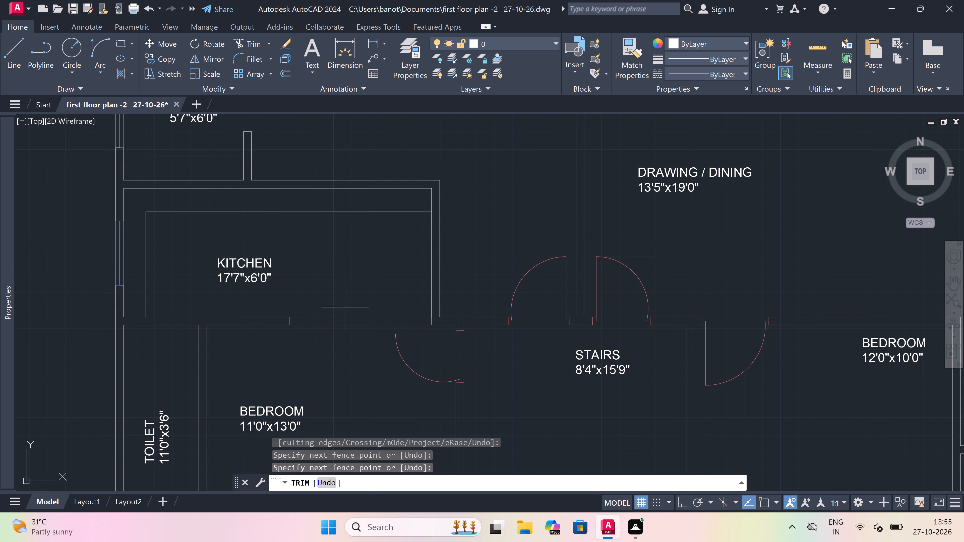
{"action": "left_click", "coordinate": [344, 388]}
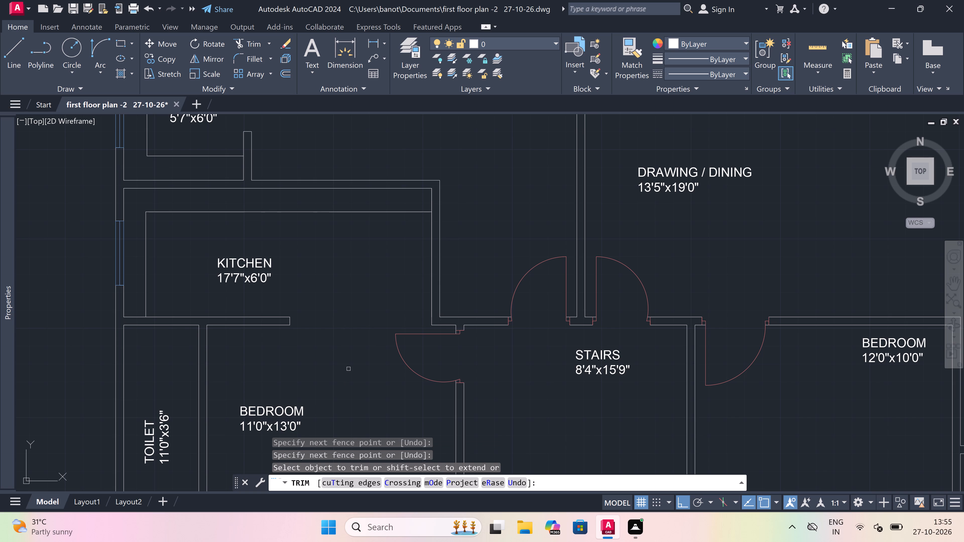
{"action": "key", "text": "Escape"}
On layer line2, draw a horizontal line across the full inner width of the STAIRS room, below its label.
{"action": "scroll", "coordinate": [363, 306], "scroll_direction": "down", "scroll_amount": 1}
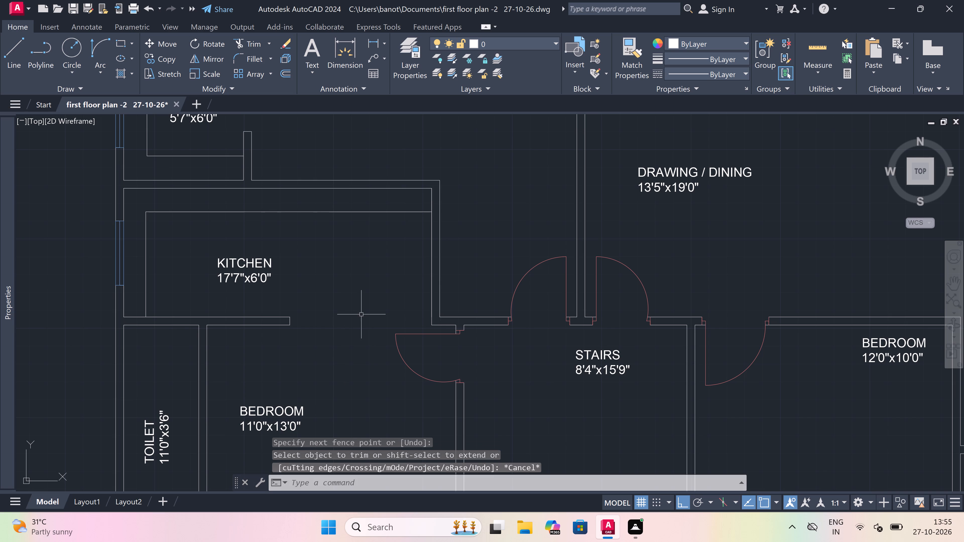
{"action": "scroll", "coordinate": [363, 306], "scroll_direction": "down", "scroll_amount": 2}
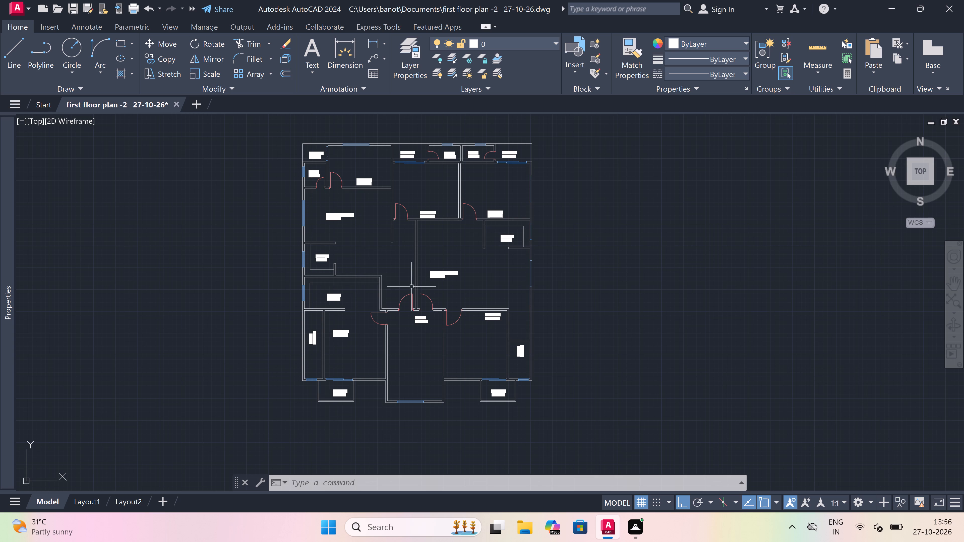
{"action": "scroll", "coordinate": [432, 360], "scroll_direction": "up", "scroll_amount": 1}
{"action": "scroll", "coordinate": [416, 313], "scroll_direction": "down", "scroll_amount": 1}
{"action": "scroll", "coordinate": [407, 356], "scroll_direction": "up", "scroll_amount": 1}
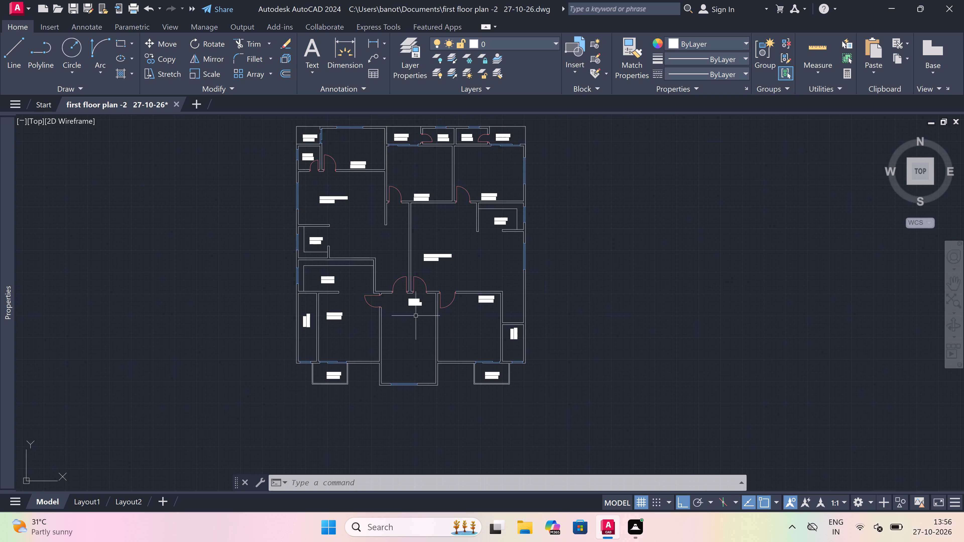
{"action": "scroll", "coordinate": [407, 356], "scroll_direction": "up", "scroll_amount": 1}
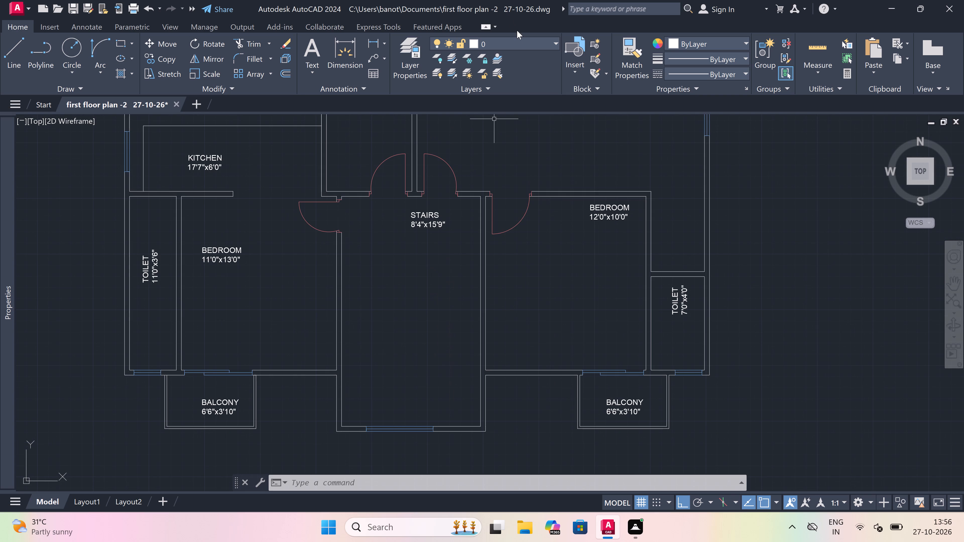
{"action": "left_click", "coordinate": [517, 40]}
{"action": "left_click_drag", "start_coordinate": [521, 87], "coordinate": [520, 94]}
{"action": "type", "text": "l"}
{"action": "key", "text": "space"}
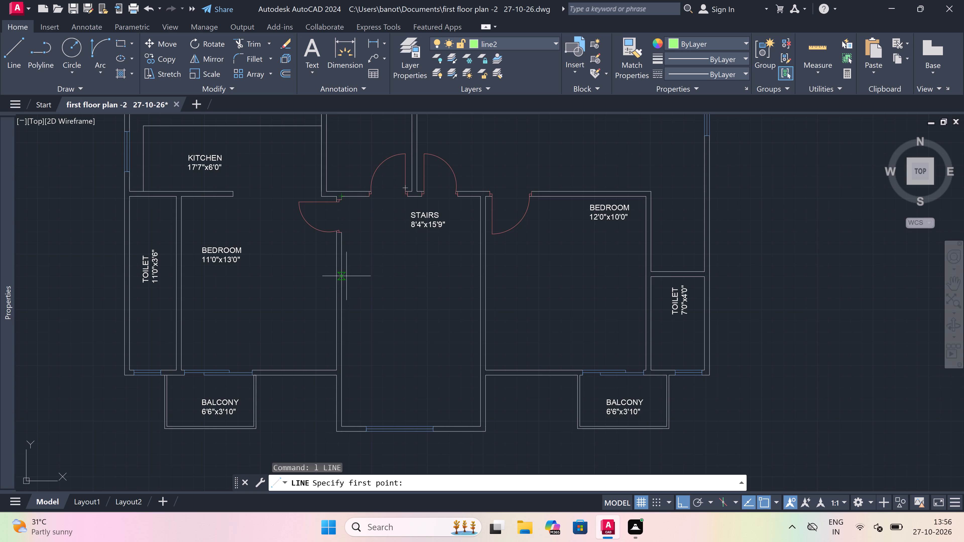
{"action": "left_click_drag", "start_coordinate": [344, 267], "coordinate": [362, 266]}
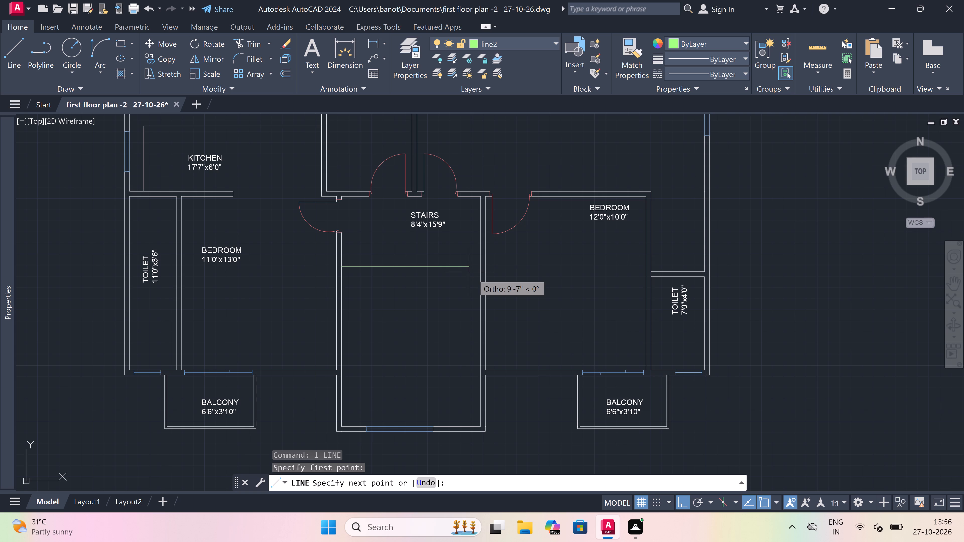
{"action": "left_click", "coordinate": [481, 263]}
{"action": "key", "text": "Escape"}
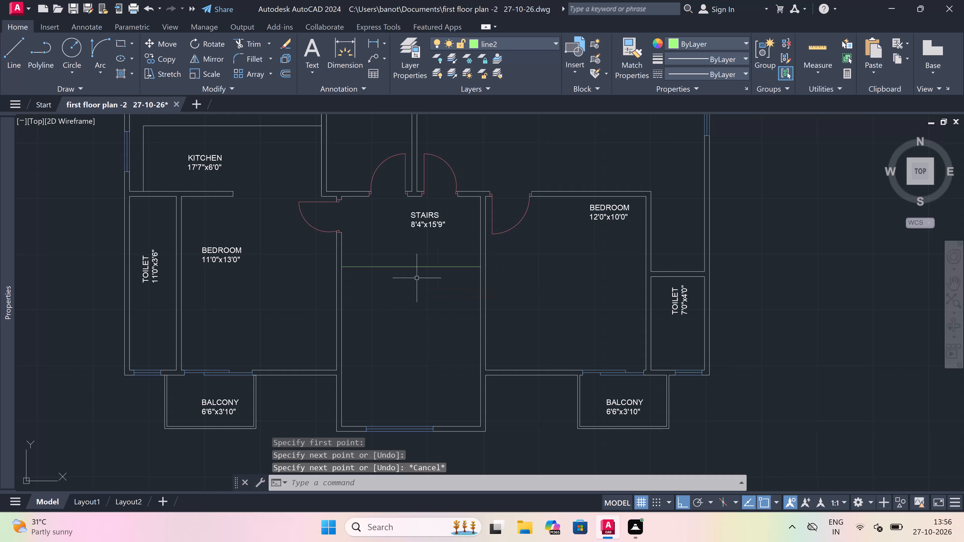
Offset the stair line downward repeatedly at 8" spacing with the Multiple option to make twelve more tread lines.
{"action": "key", "text": "o"}
{"action": "key", "text": "space"}
{"action": "left_click_drag", "start_coordinate": [409, 264], "coordinate": [409, 275]}
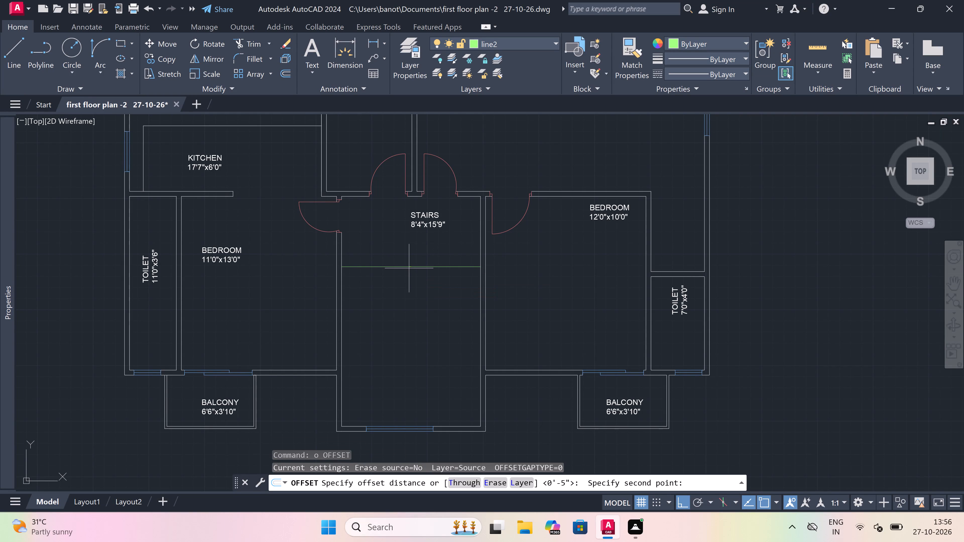
{"action": "key", "text": "8"}
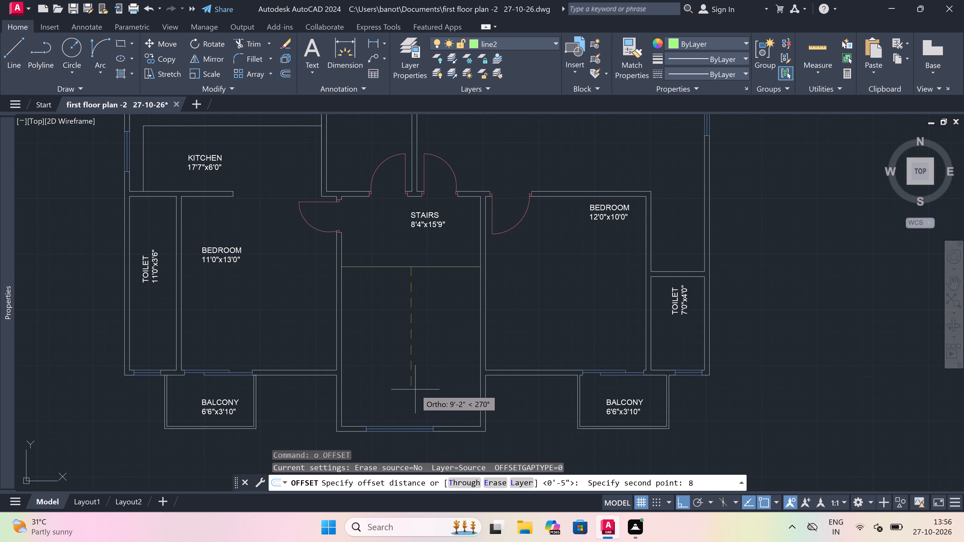
{"action": "type", "text": "\""}
{"action": "key", "text": "space"}
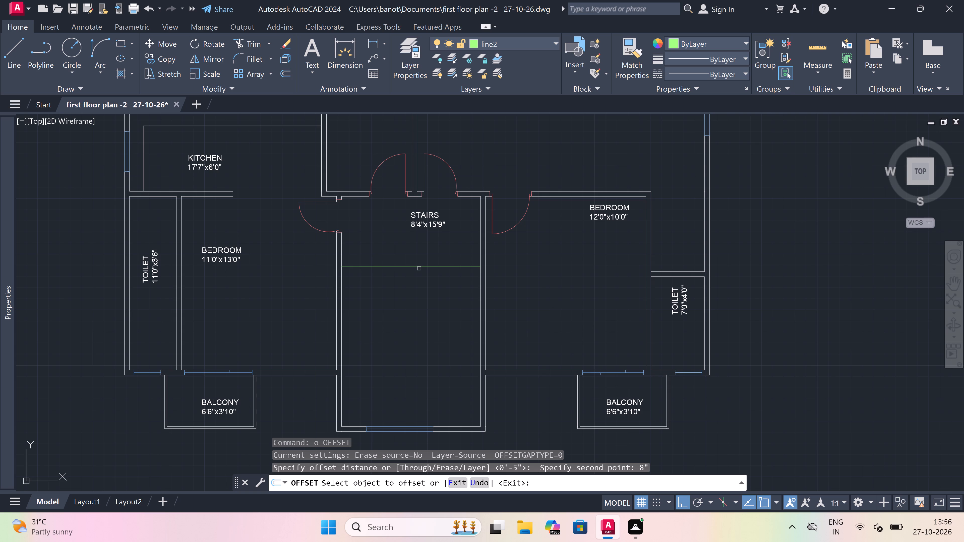
{"action": "left_click_drag", "start_coordinate": [419, 268], "coordinate": [424, 306]}
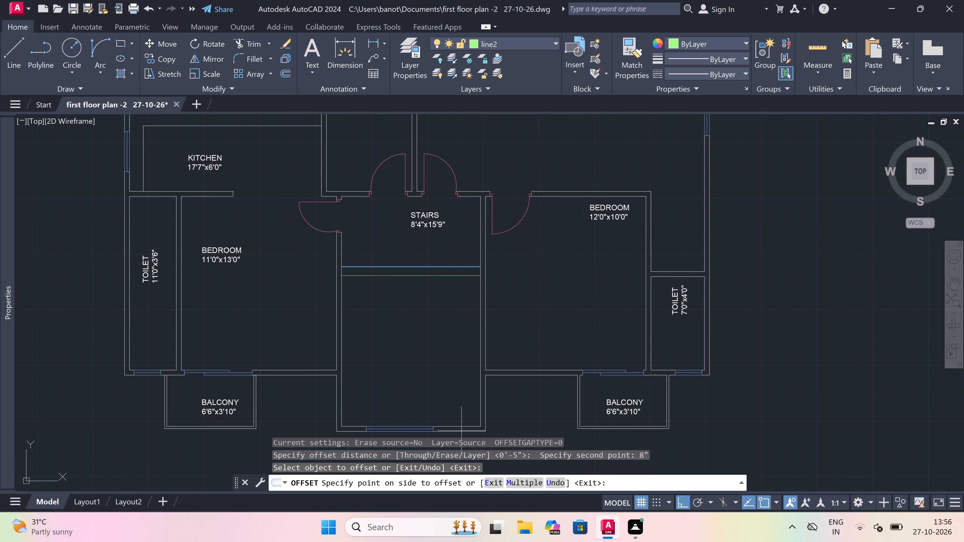
{"action": "left_click", "coordinate": [516, 482]}
{"action": "scroll", "coordinate": [387, 312], "scroll_direction": "down", "scroll_amount": 2}
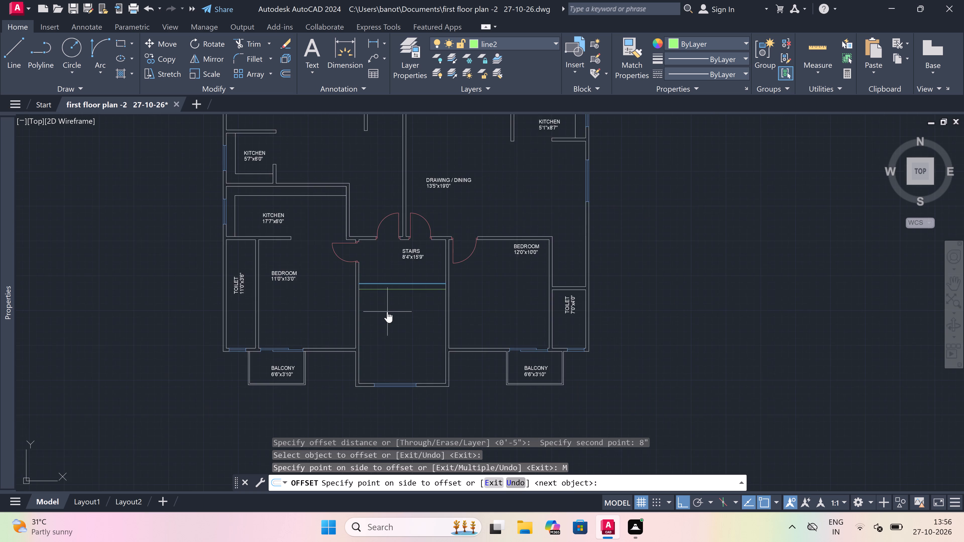
{"action": "scroll", "coordinate": [387, 312], "scroll_direction": "down", "scroll_amount": 1}
{"action": "scroll", "coordinate": [390, 324], "scroll_direction": "up", "scroll_amount": 3}
{"action": "triple_click", "coordinate": [390, 324]}
{"action": "triple_click", "coordinate": [391, 325]}
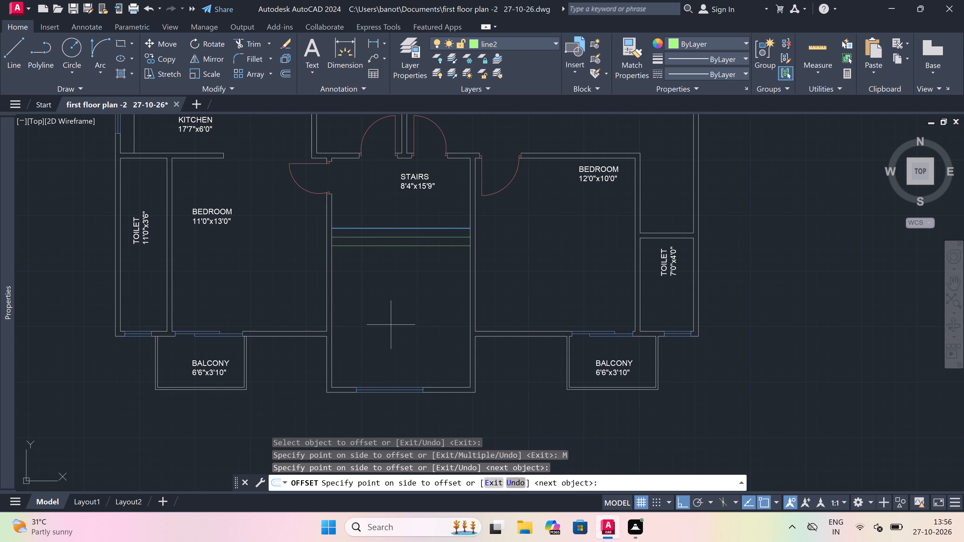
{"action": "left_click", "coordinate": [393, 334]}
{"action": "left_click", "coordinate": [393, 336]}
{"action": "triple_click", "coordinate": [393, 347]}
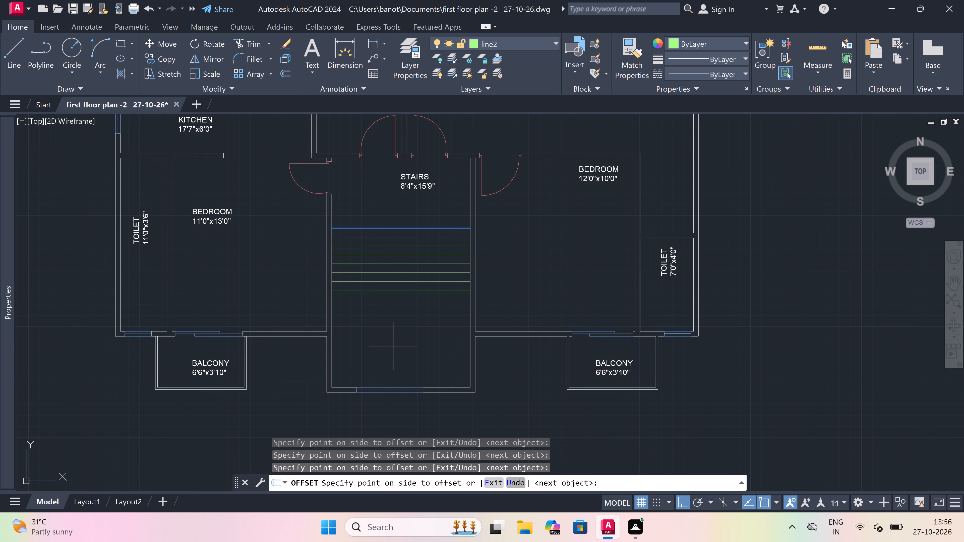
{"action": "triple_click", "coordinate": [393, 346]}
{"action": "triple_click", "coordinate": [393, 346]}
{"action": "double_click", "coordinate": [394, 349]}
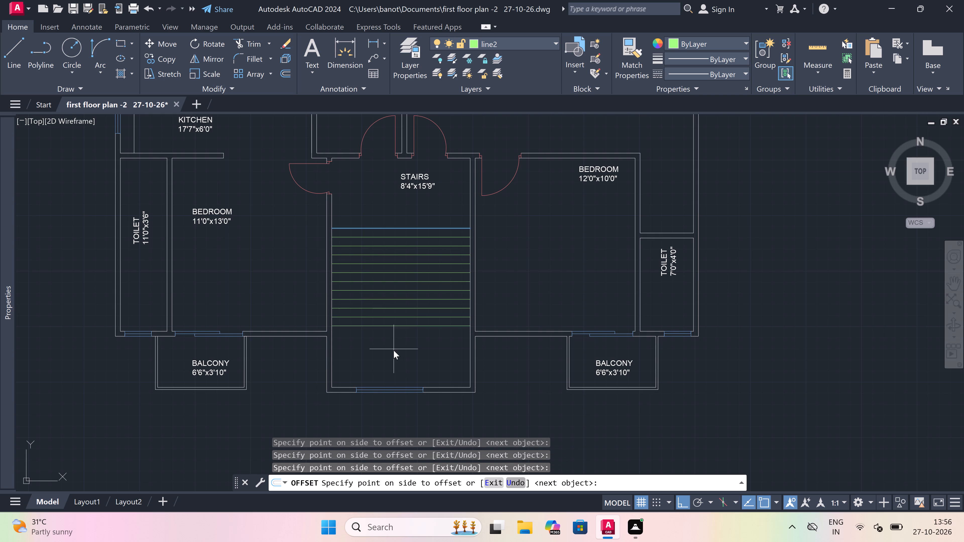
{"action": "double_click", "coordinate": [394, 352]}
{"action": "key", "text": "Escape"}
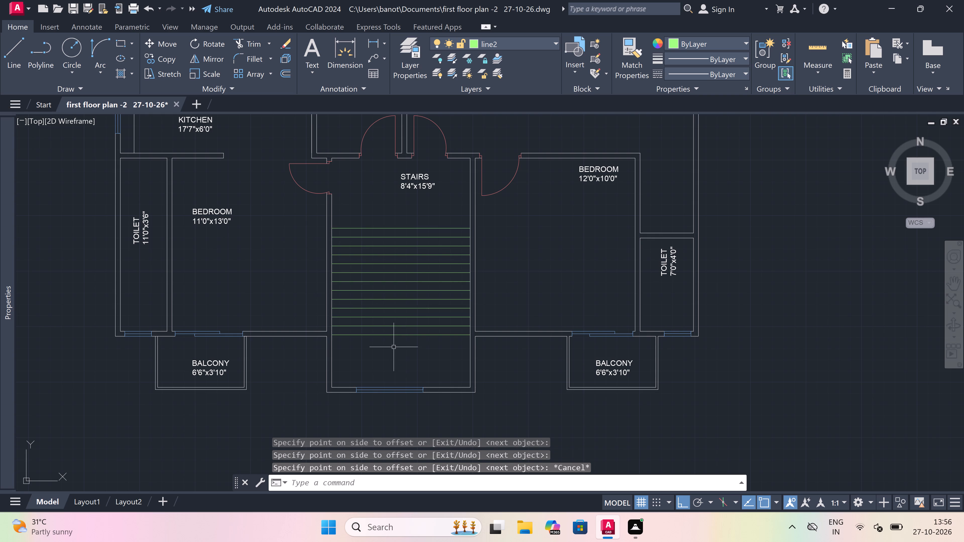
Draw a vertical line from the midpoint of the lowest tread to the midpoint of the top tread, dividing the two flights.
{"action": "key", "text": "l"}
{"action": "key", "text": "space"}
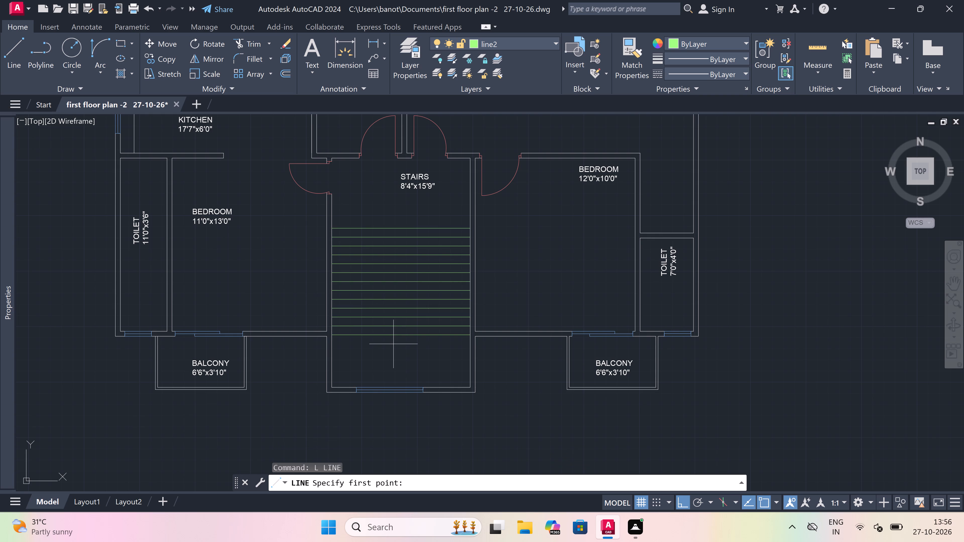
{"action": "left_click", "coordinate": [409, 350]}
{"action": "left_click_drag", "start_coordinate": [400, 337], "coordinate": [403, 298]}
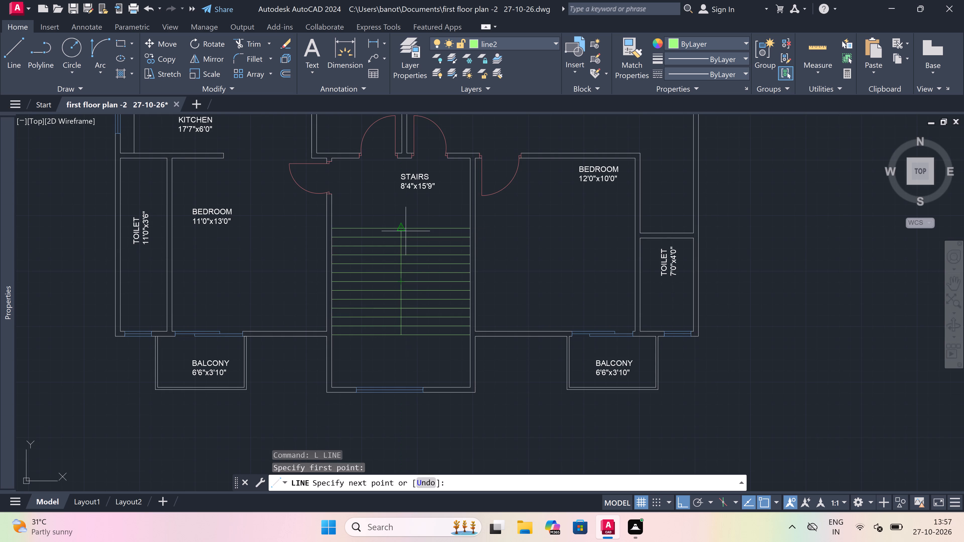
{"action": "left_click", "coordinate": [406, 231]}
{"action": "key", "text": "Escape"}
Draw a U-shaped walking line from above the right flight, down across the landing, and up the left flight to a mid-flight tread.
{"action": "key", "text": "l"}
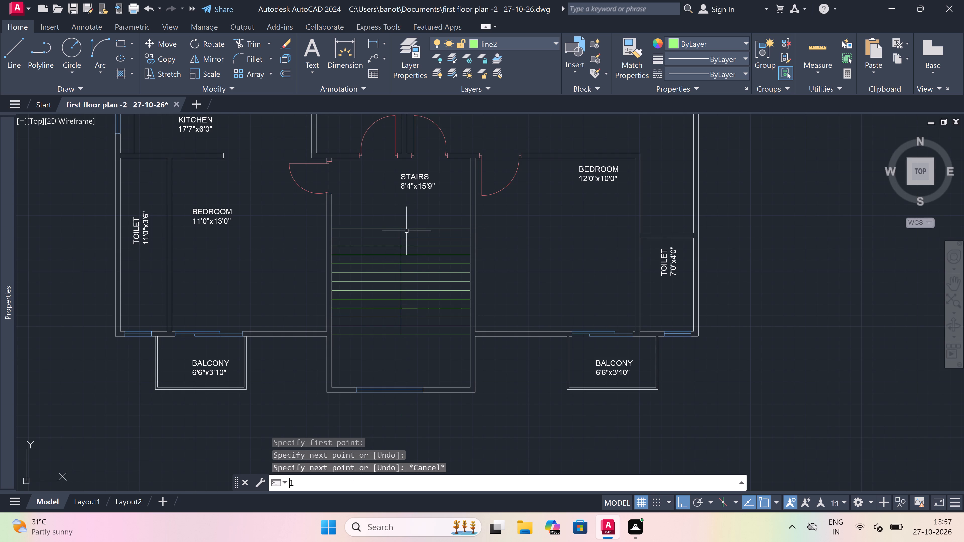
{"action": "key", "text": "space"}
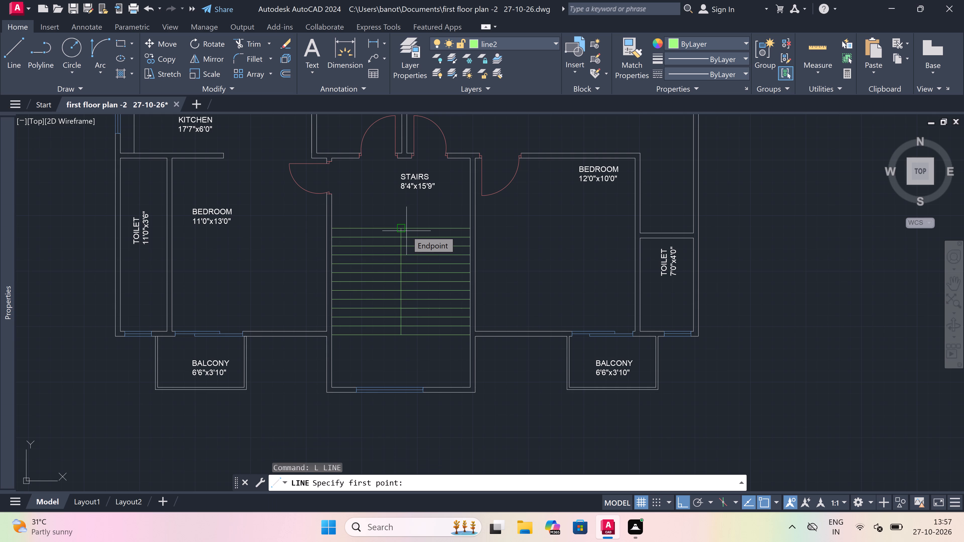
{"action": "left_click", "coordinate": [435, 226]}
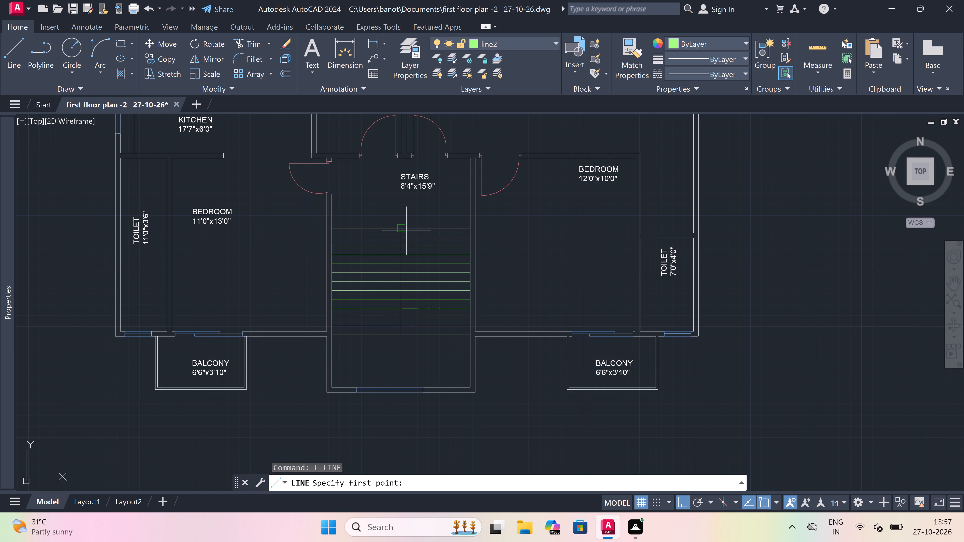
{"action": "left_click_drag", "start_coordinate": [433, 214], "coordinate": [437, 237]}
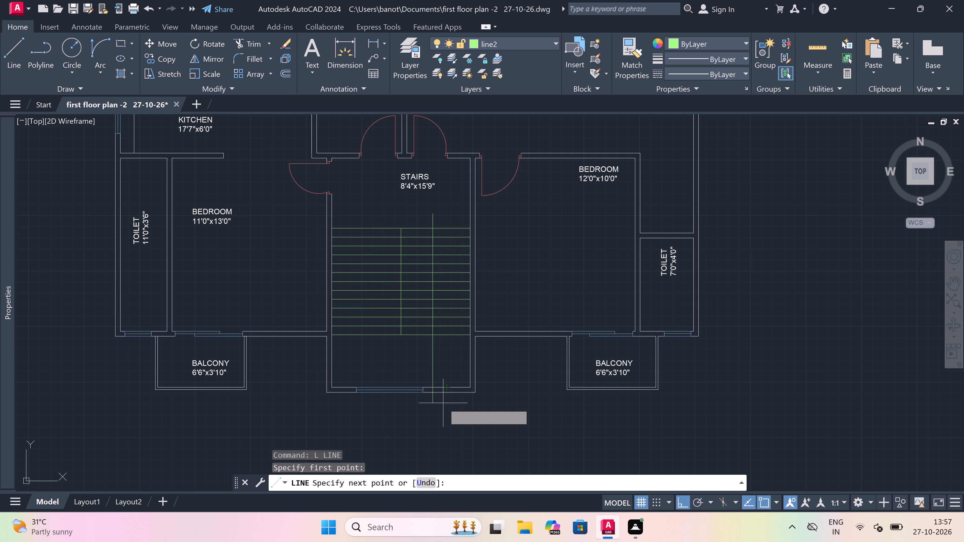
{"action": "left_click", "coordinate": [438, 364]}
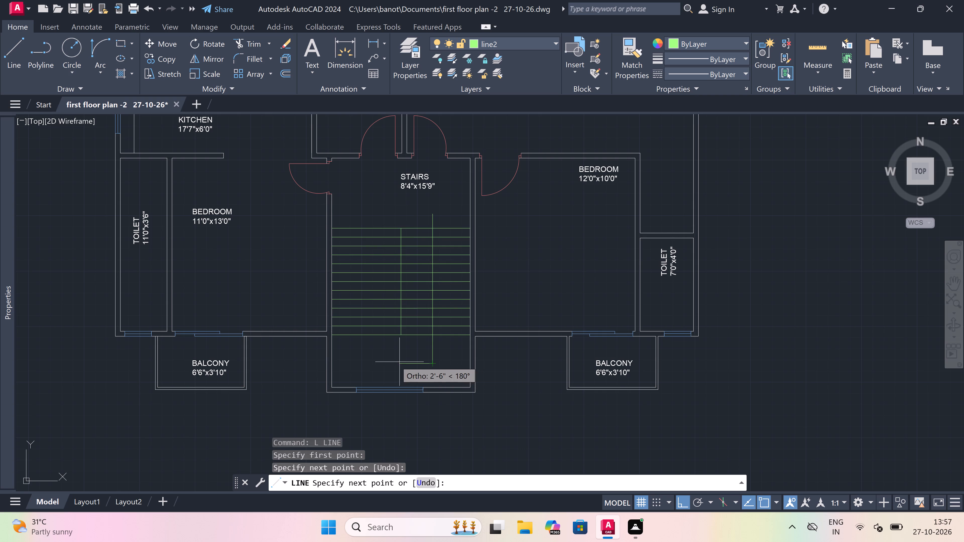
{"action": "left_click_drag", "start_coordinate": [360, 355], "coordinate": [362, 320]}
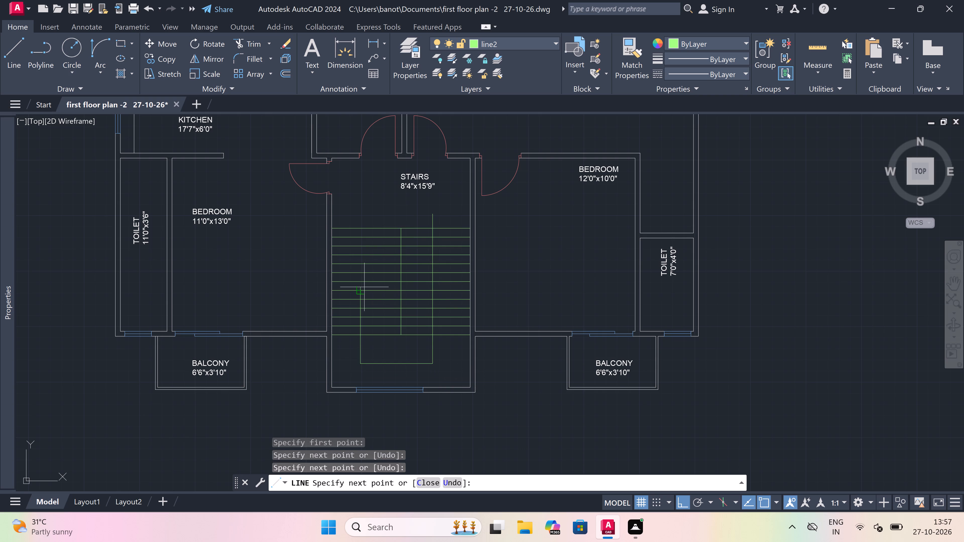
{"action": "left_click", "coordinate": [364, 294]}
Continue the walking line into a closed triangular arrowhead, with its tip at the left-flight end and its base on the tread below.
{"action": "scroll", "coordinate": [355, 301], "scroll_direction": "up", "scroll_amount": 3}
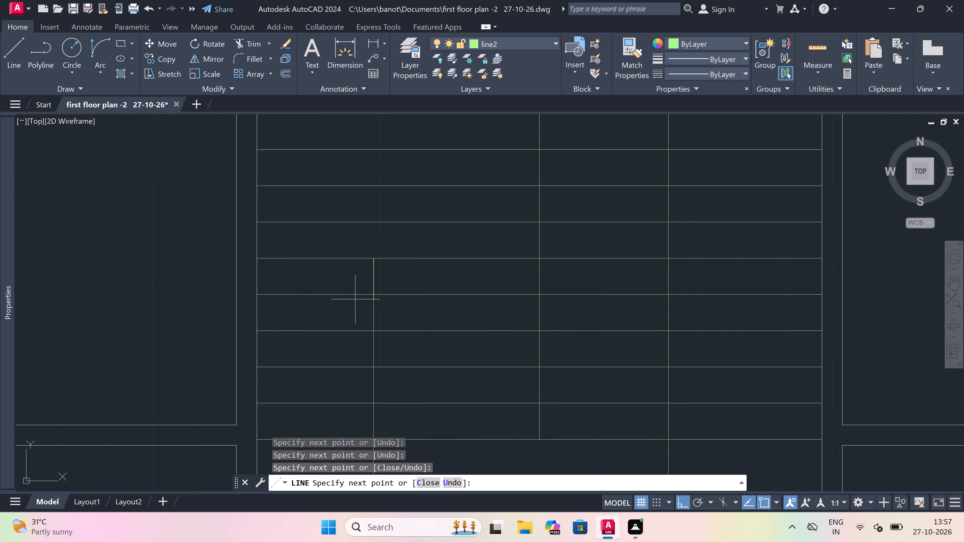
{"action": "scroll", "coordinate": [366, 281], "scroll_direction": "up", "scroll_amount": 3}
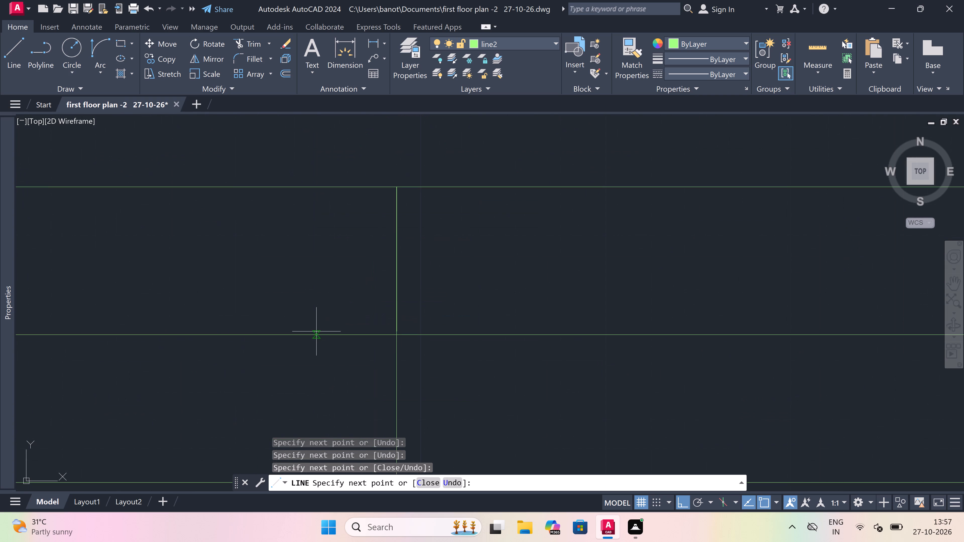
{"action": "left_click_drag", "start_coordinate": [316, 331], "coordinate": [337, 325]}
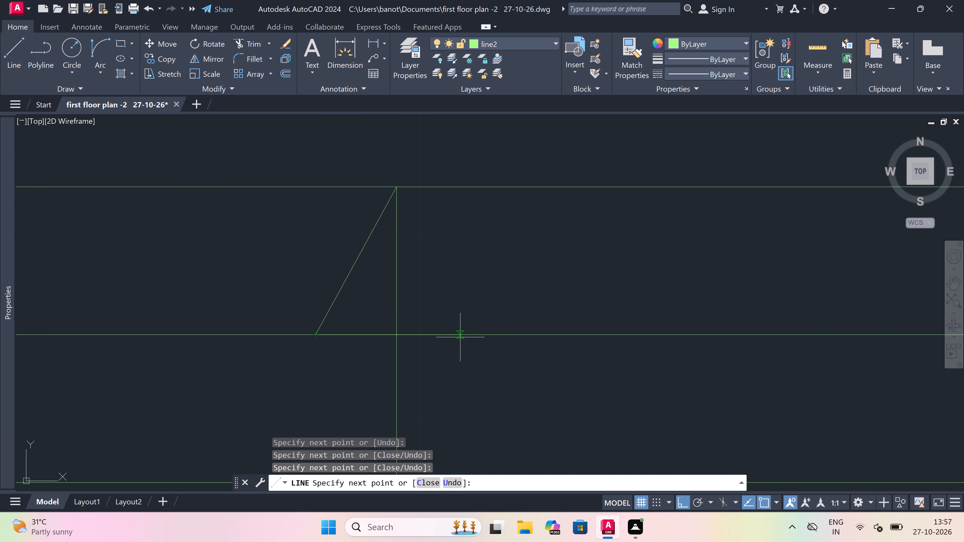
{"action": "left_click_drag", "start_coordinate": [460, 336], "coordinate": [454, 318]}
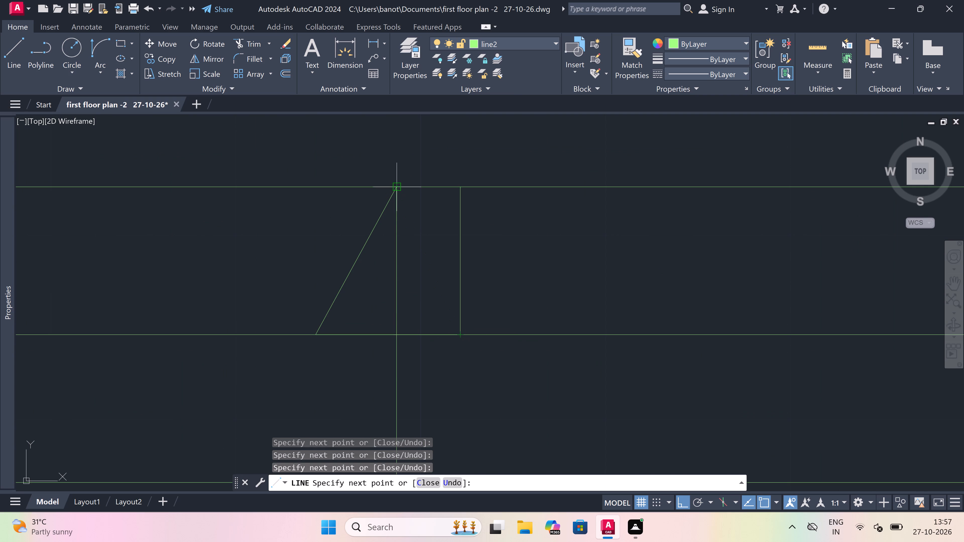
{"action": "left_click", "coordinate": [395, 190]}
{"action": "key", "text": "Escape"}
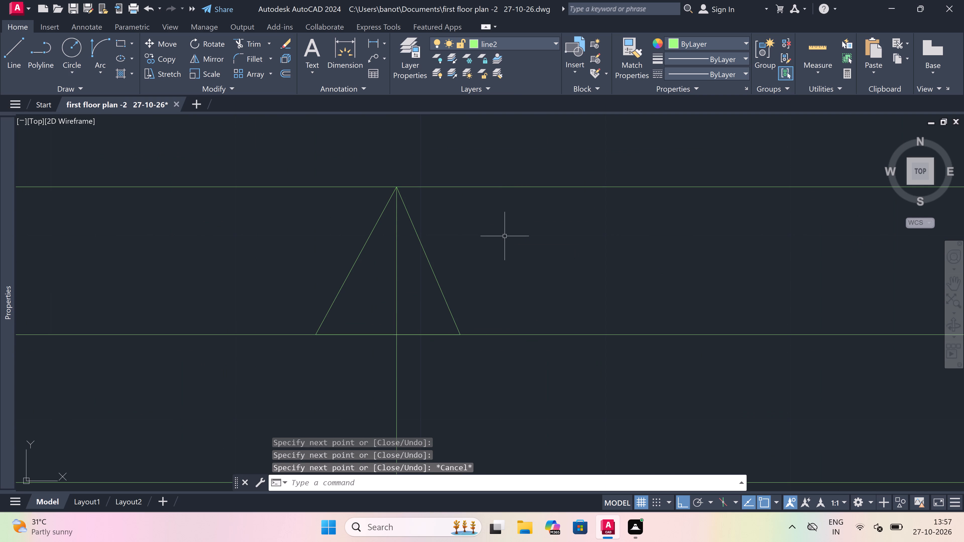
Trim away the part of the walking line that lies inside the arrowhead, between its tip and base.
{"action": "key", "text": "t"}
{"action": "type", "text": "r"}
{"action": "key", "text": "space"}
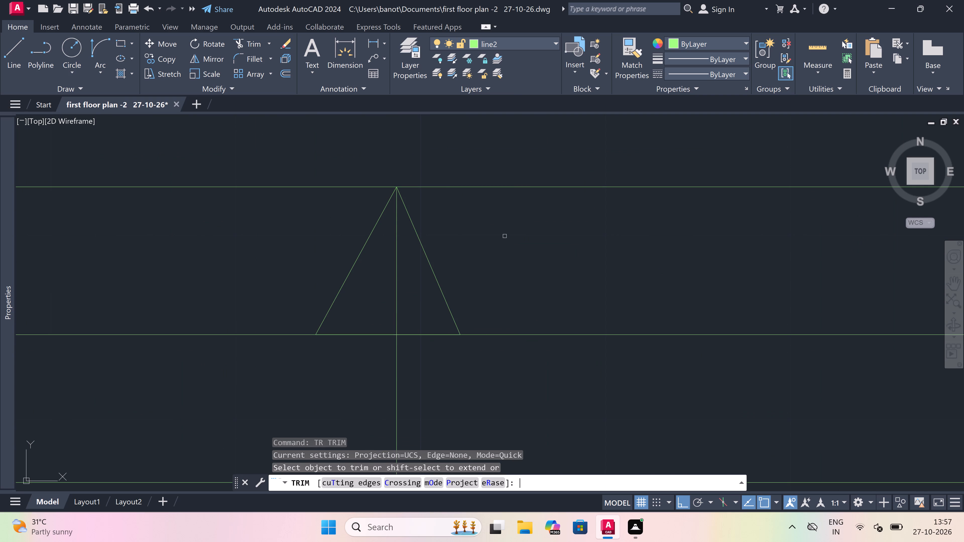
{"action": "left_click", "coordinate": [397, 281]}
{"action": "left_click", "coordinate": [398, 278]}
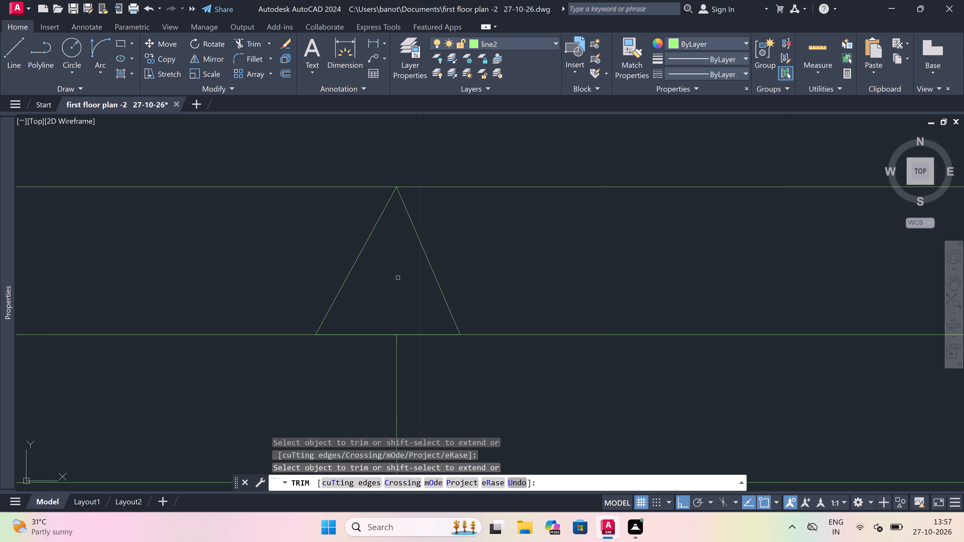
{"action": "key", "text": "Escape"}
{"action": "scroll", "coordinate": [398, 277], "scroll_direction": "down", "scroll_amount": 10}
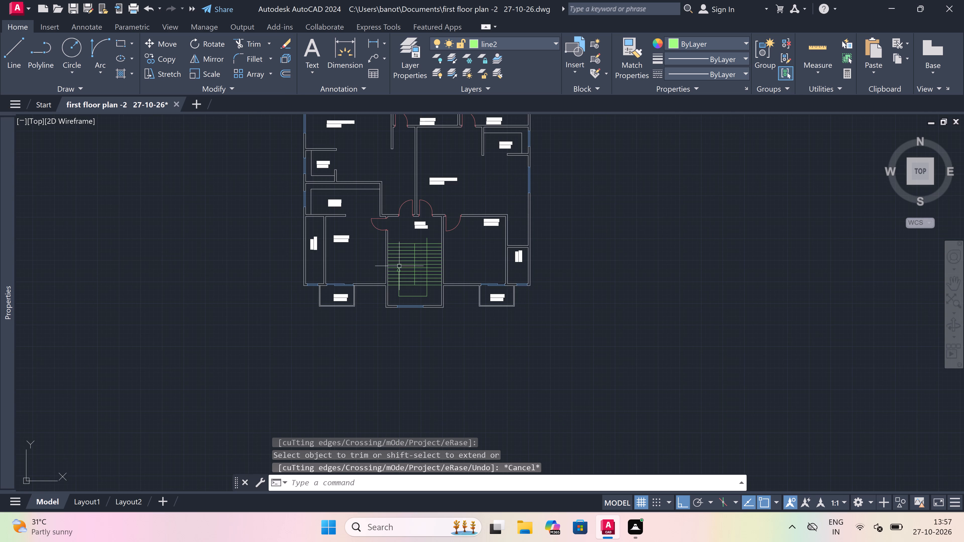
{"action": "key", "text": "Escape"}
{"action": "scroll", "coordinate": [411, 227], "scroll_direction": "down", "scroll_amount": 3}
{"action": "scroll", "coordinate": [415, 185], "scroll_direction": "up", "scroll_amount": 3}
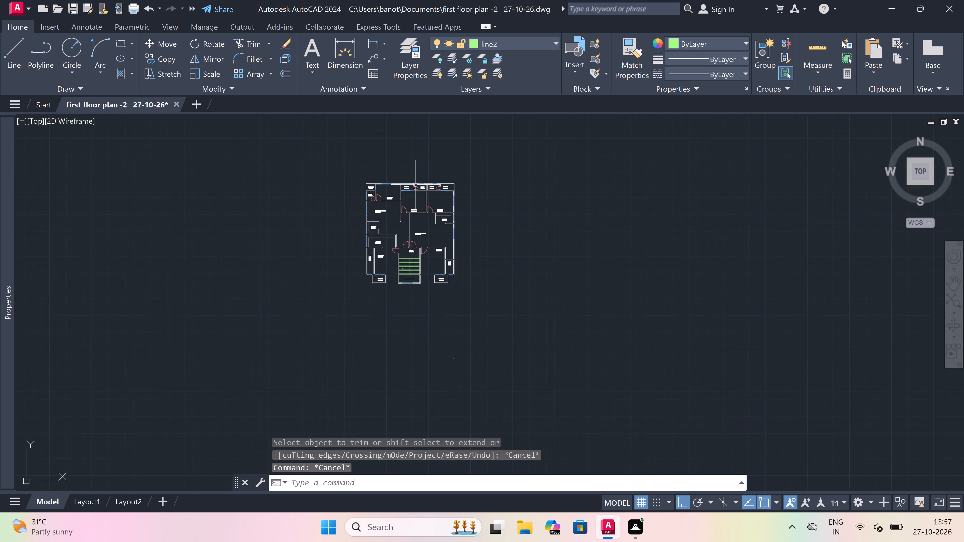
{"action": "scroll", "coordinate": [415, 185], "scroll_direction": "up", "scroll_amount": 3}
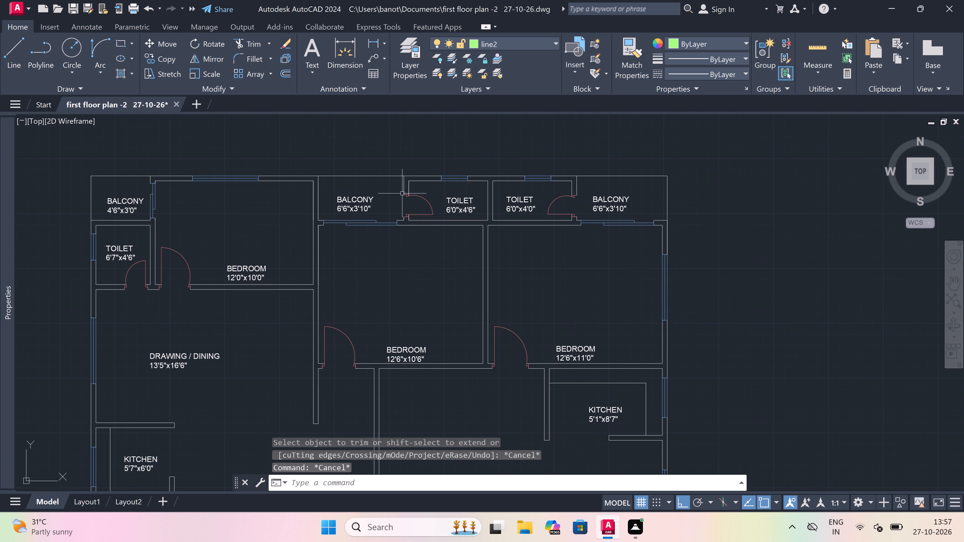
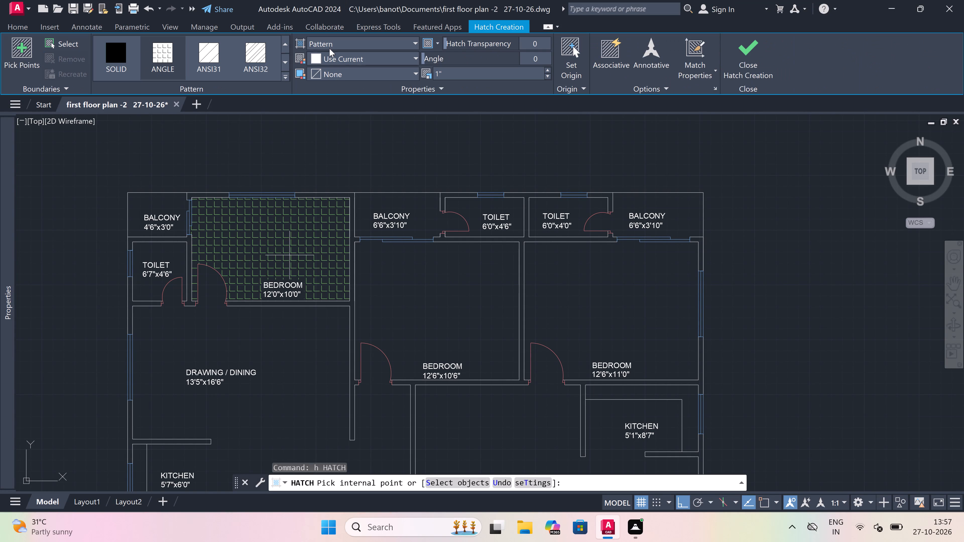
Configure the wall hatch with the ANSI32 pattern and colour 209,156,199.
{"action": "left_click", "coordinate": [258, 52]}
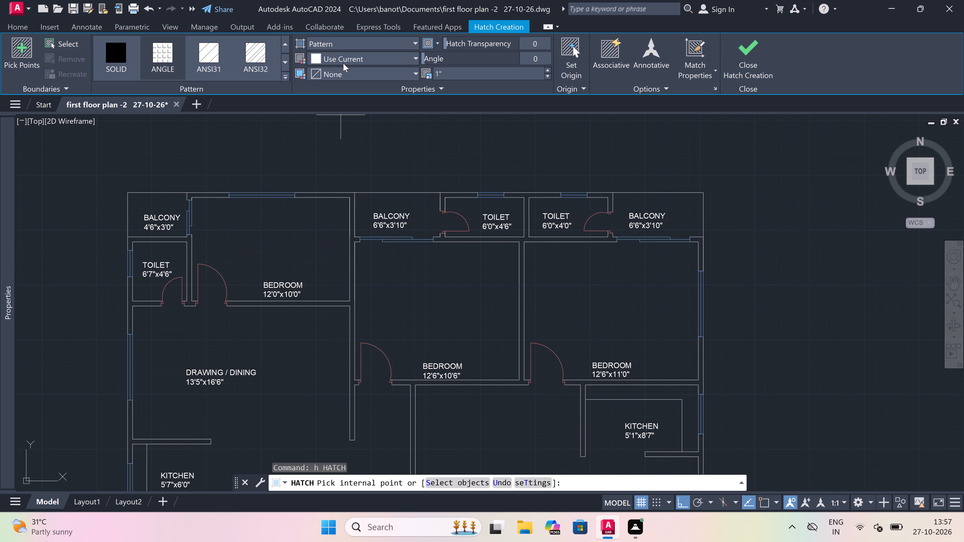
{"action": "left_click", "coordinate": [356, 55]}
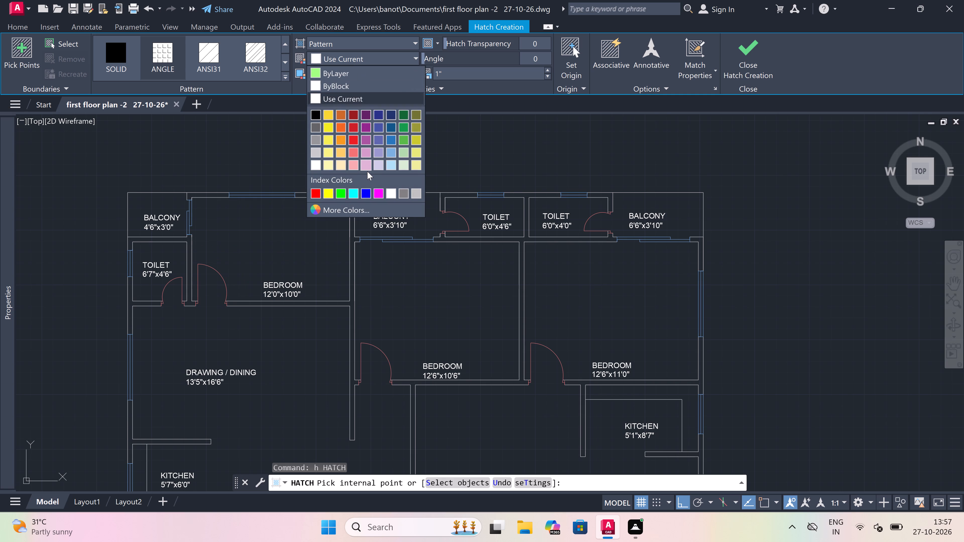
{"action": "left_click", "coordinate": [366, 151]}
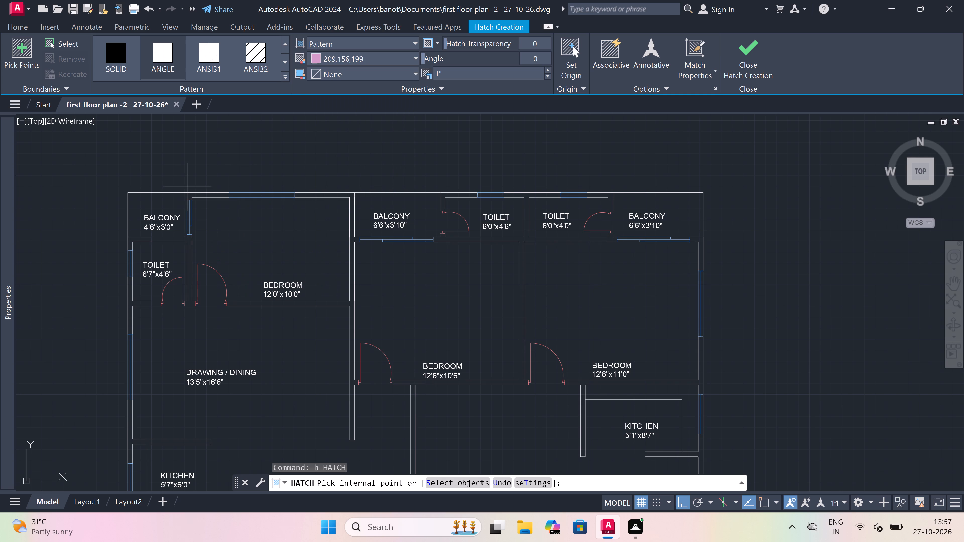
{"action": "left_click", "coordinate": [200, 195]}
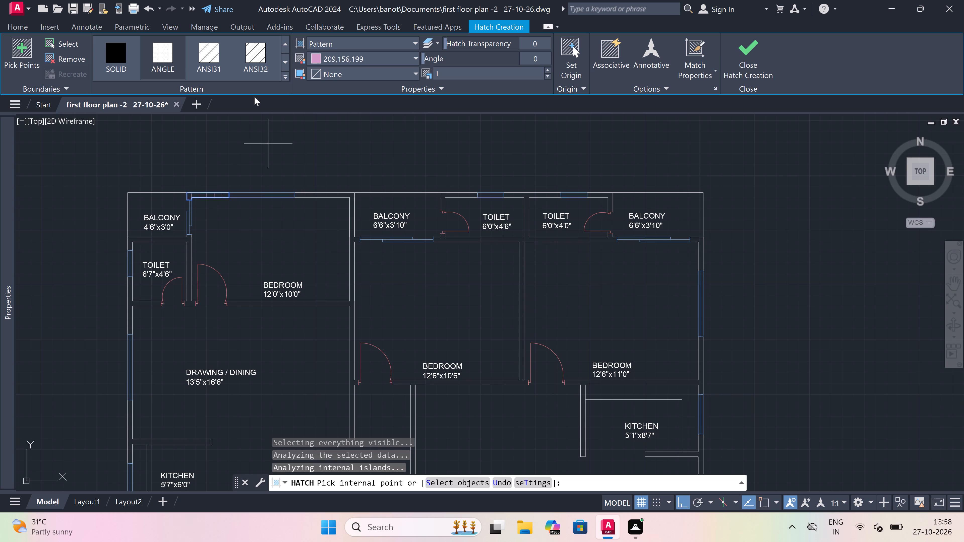
{"action": "key", "text": "ctrl+z"}
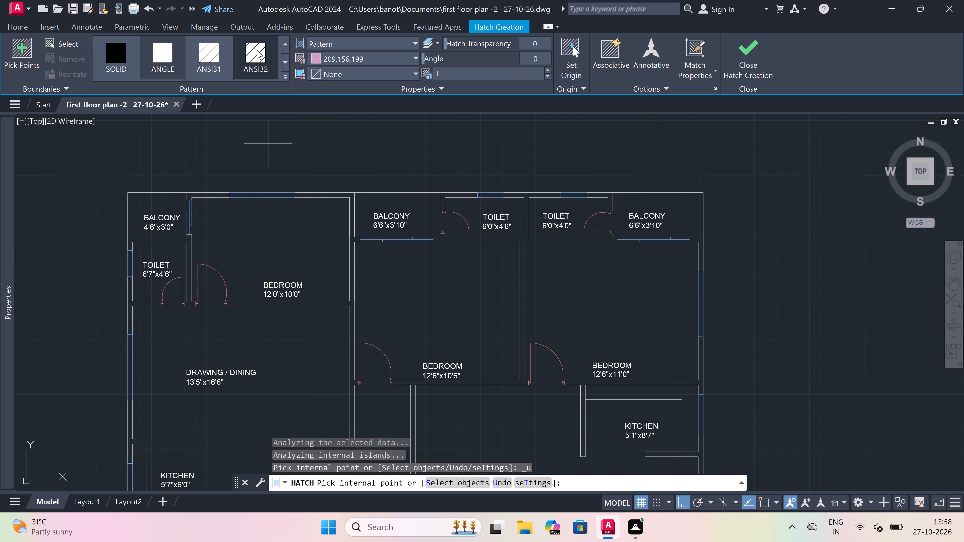
{"action": "left_click", "coordinate": [257, 50]}
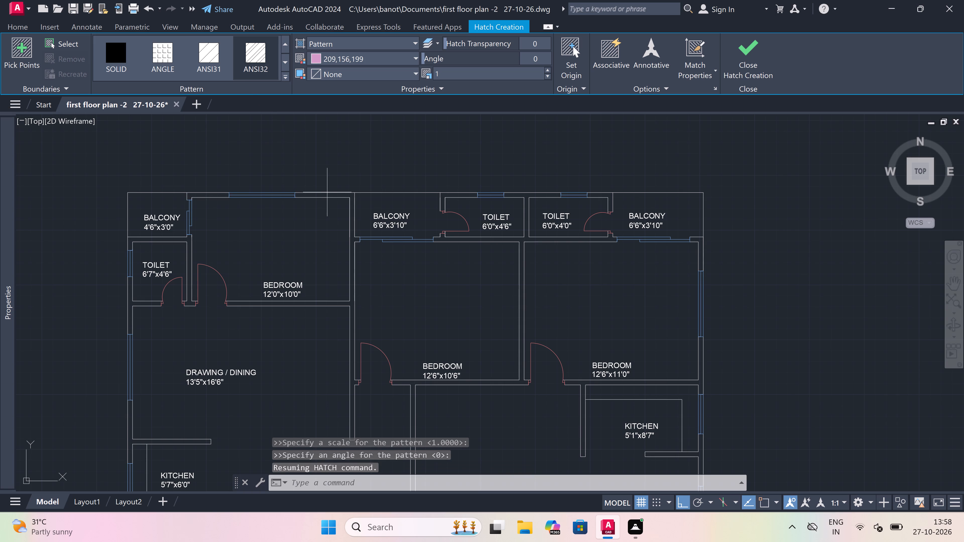
Hatch the wall between the 12'6"x10'6" and 12'6"x11'0" bedrooms and the walls around the two adjoining toilets.
{"action": "left_click", "coordinate": [334, 195]}
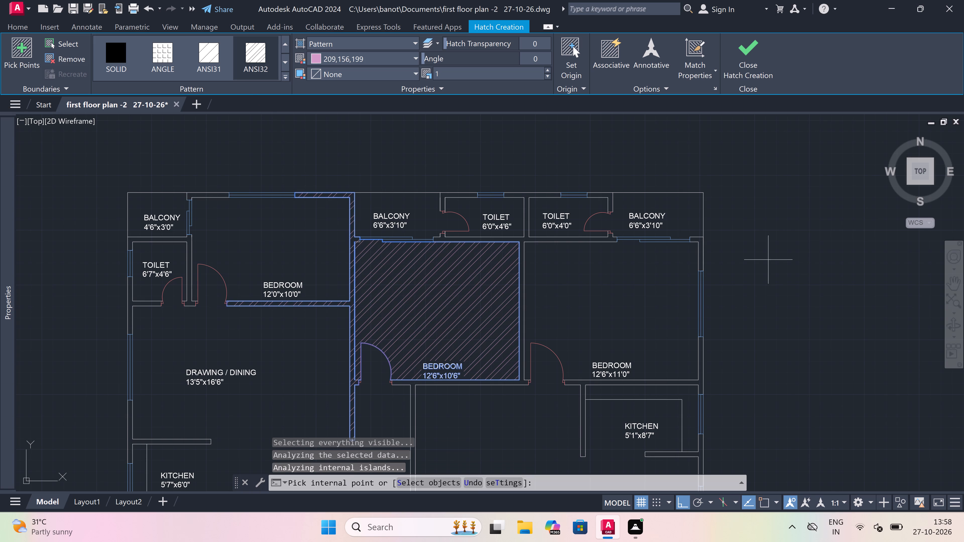
{"action": "key", "text": "ctrl+z"}
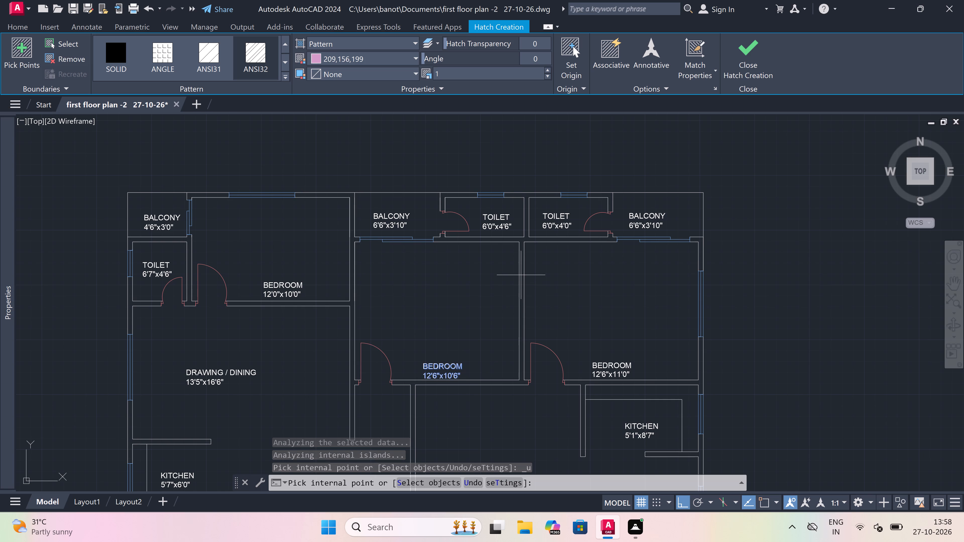
{"action": "left_click", "coordinate": [522, 262]}
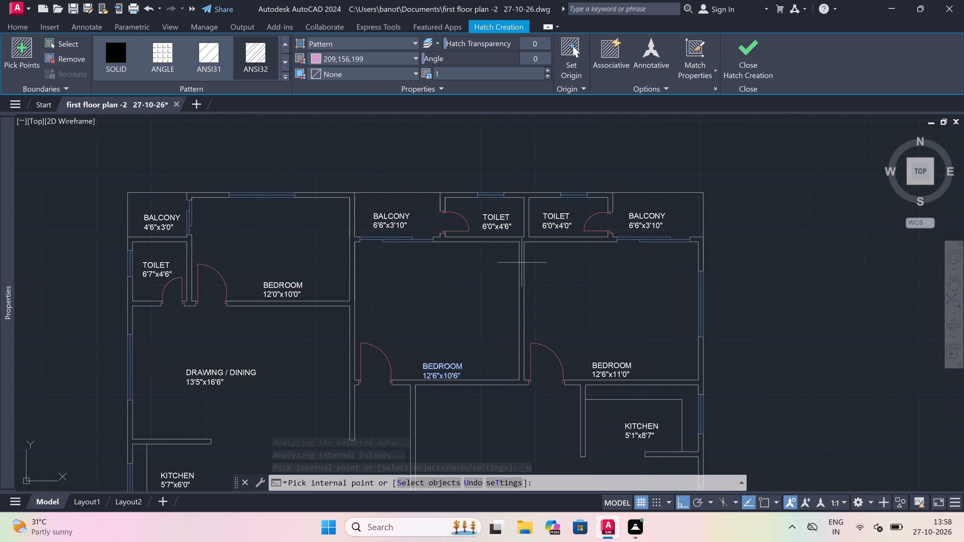
{"action": "left_click", "coordinate": [456, 194]}
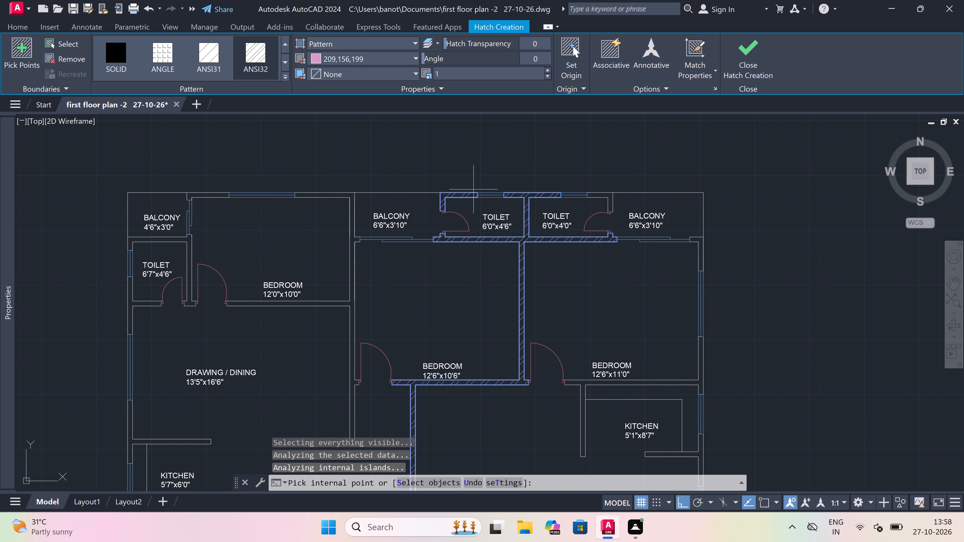
{"action": "left_click", "coordinate": [608, 193]}
Hatch the 12'6"x11'0" bedroom's outer corner wall and the wall separating it from the 5'1"x8'7" kitchen.
{"action": "scroll", "coordinate": [470, 217], "scroll_direction": "down", "scroll_amount": 3}
{"action": "scroll", "coordinate": [562, 237], "scroll_direction": "up", "scroll_amount": 2}
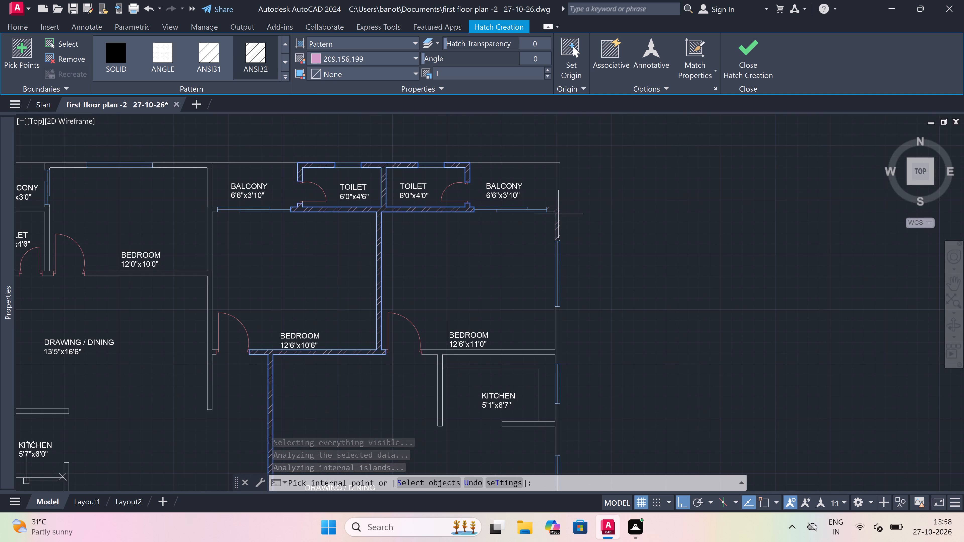
{"action": "left_click", "coordinate": [558, 214]}
{"action": "scroll", "coordinate": [411, 300], "scroll_direction": "down", "scroll_amount": 4}
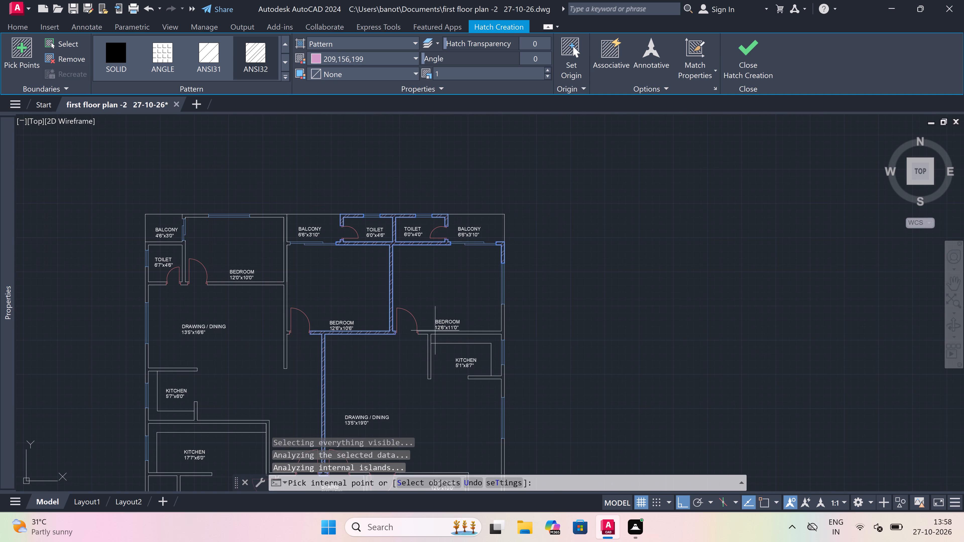
{"action": "scroll", "coordinate": [471, 351], "scroll_direction": "up", "scroll_amount": 2}
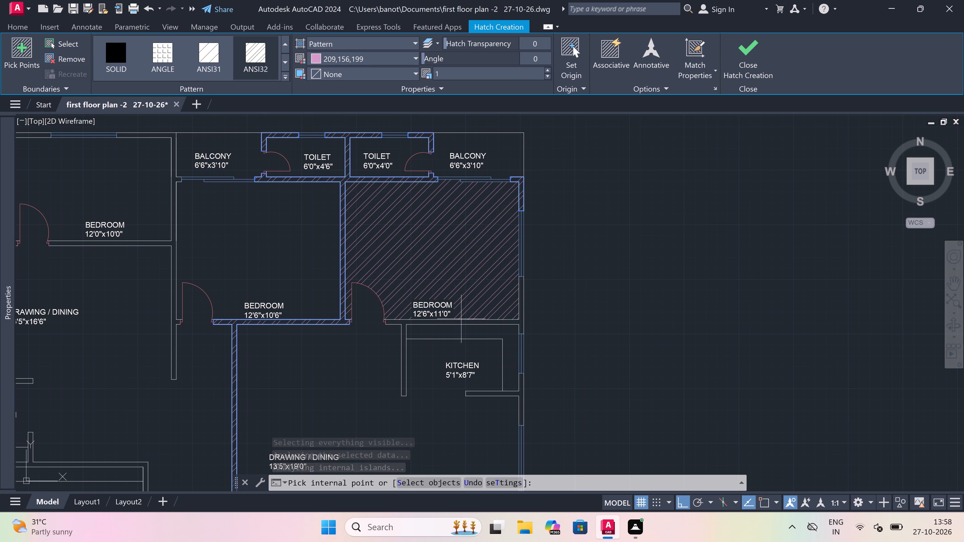
{"action": "left_click", "coordinate": [463, 322]}
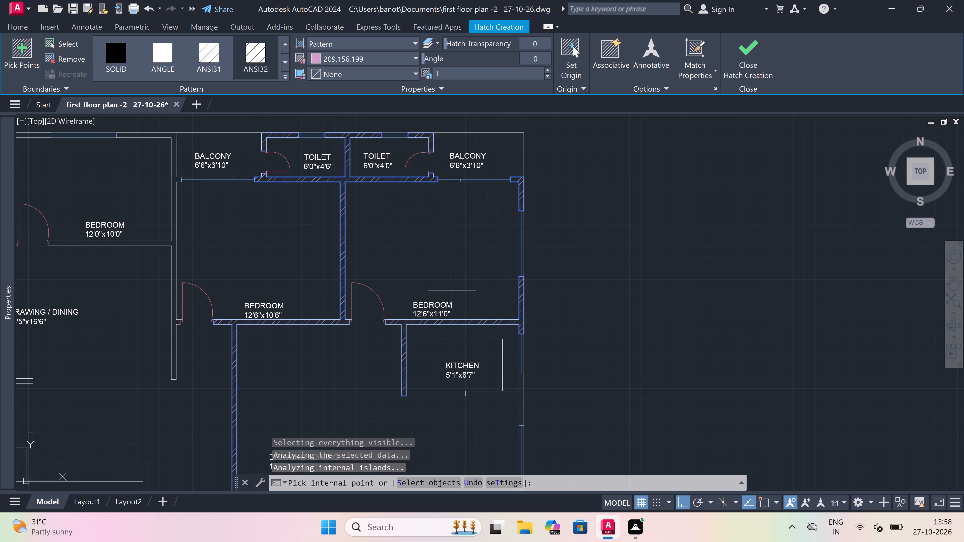
Hatch the walls around the 12'0"x10'0" bedroom beside the stairs, the 7'0"x4'0" toilet and their balcony.
{"action": "scroll", "coordinate": [448, 271], "scroll_direction": "down", "scroll_amount": 9}
{"action": "scroll", "coordinate": [451, 303], "scroll_direction": "up", "scroll_amount": 3}
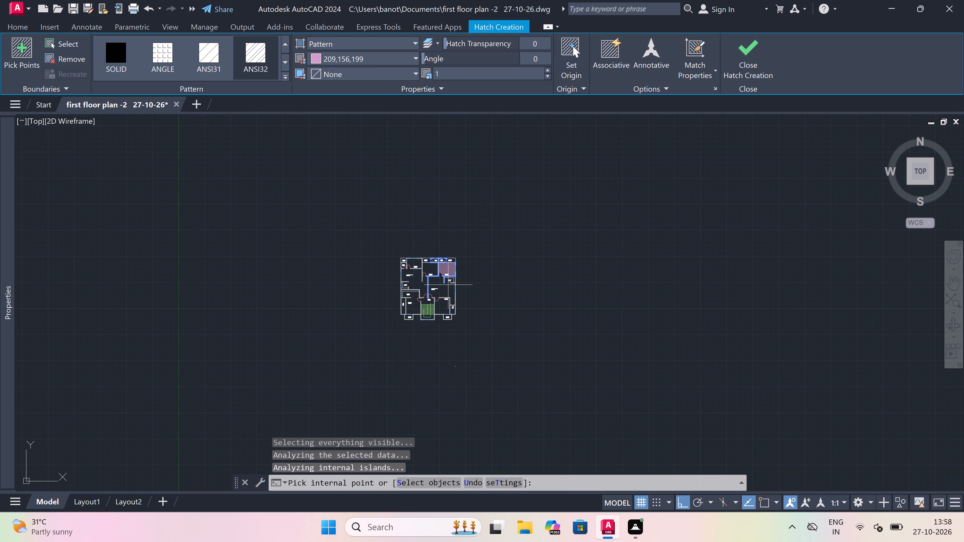
{"action": "scroll", "coordinate": [452, 301], "scroll_direction": "up", "scroll_amount": 3}
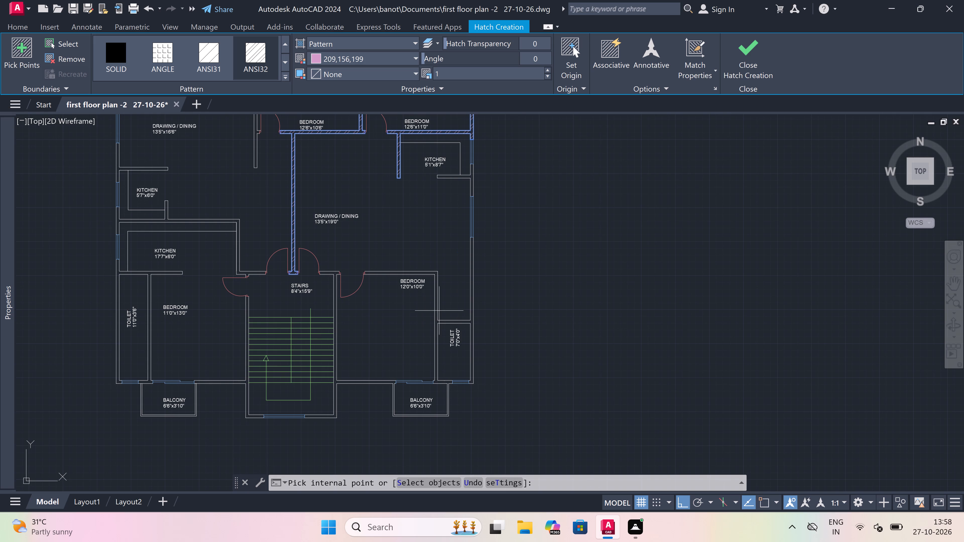
{"action": "left_click", "coordinate": [436, 304]}
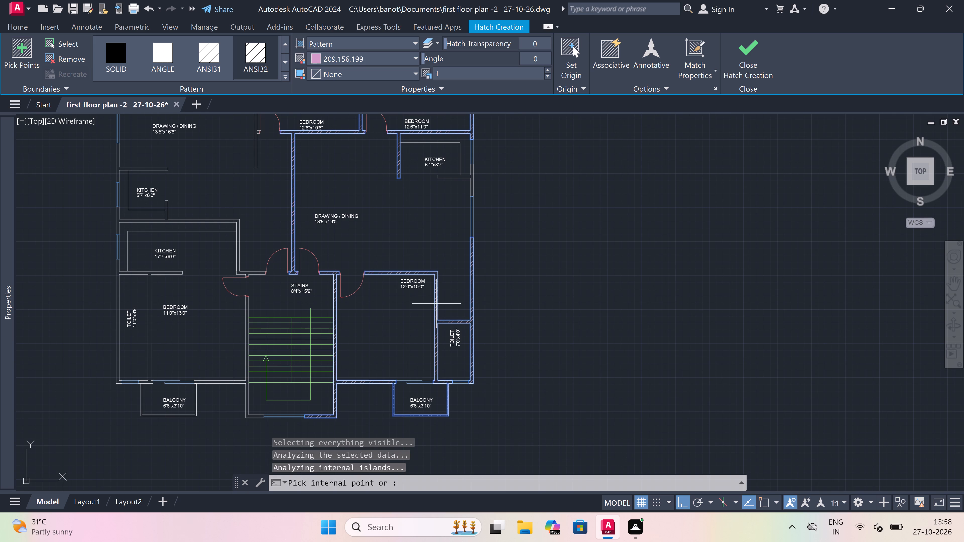
Hatch the wall between the stairs and the 11'0"x13'0" bedroom, including its connected exterior sections.
{"action": "scroll", "coordinate": [391, 313], "scroll_direction": "down", "scroll_amount": 4}
{"action": "scroll", "coordinate": [320, 320], "scroll_direction": "up", "scroll_amount": 2}
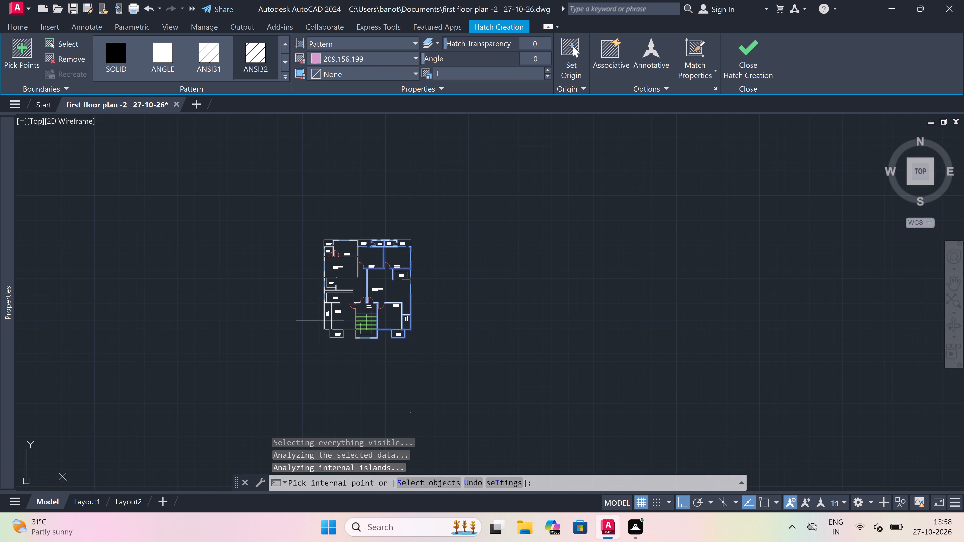
{"action": "scroll", "coordinate": [360, 321], "scroll_direction": "up", "scroll_amount": 2}
{"action": "scroll", "coordinate": [381, 343], "scroll_direction": "up", "scroll_amount": 2}
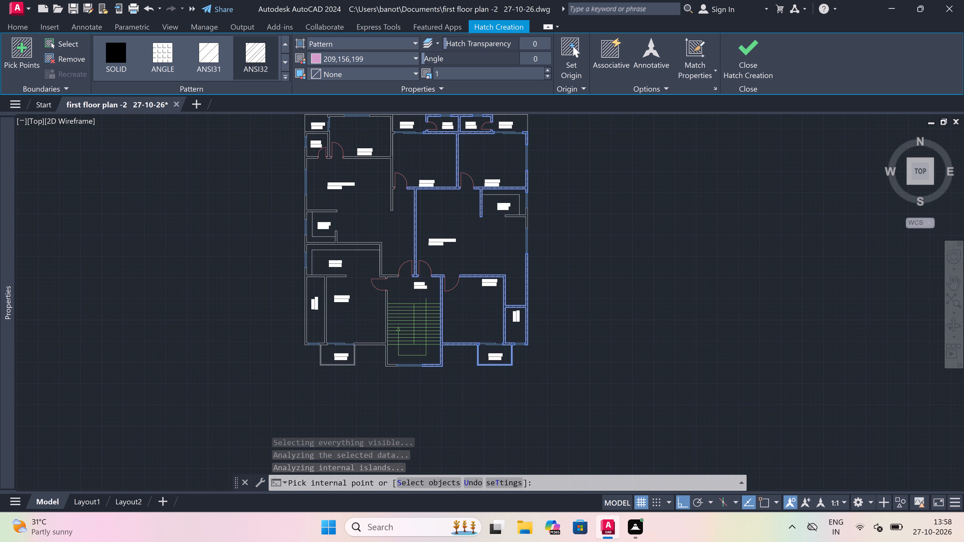
{"action": "scroll", "coordinate": [390, 333], "scroll_direction": "up", "scroll_amount": 2}
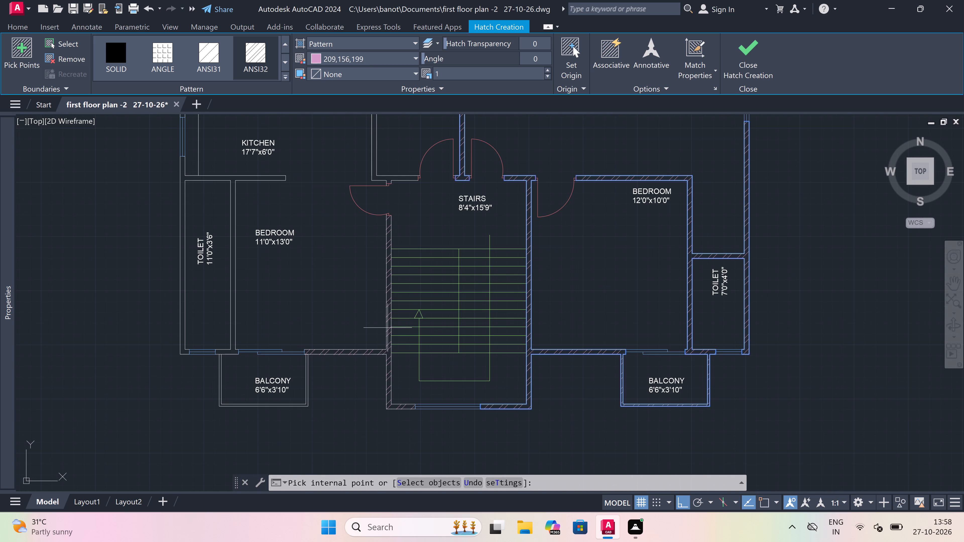
{"action": "left_click", "coordinate": [388, 328]}
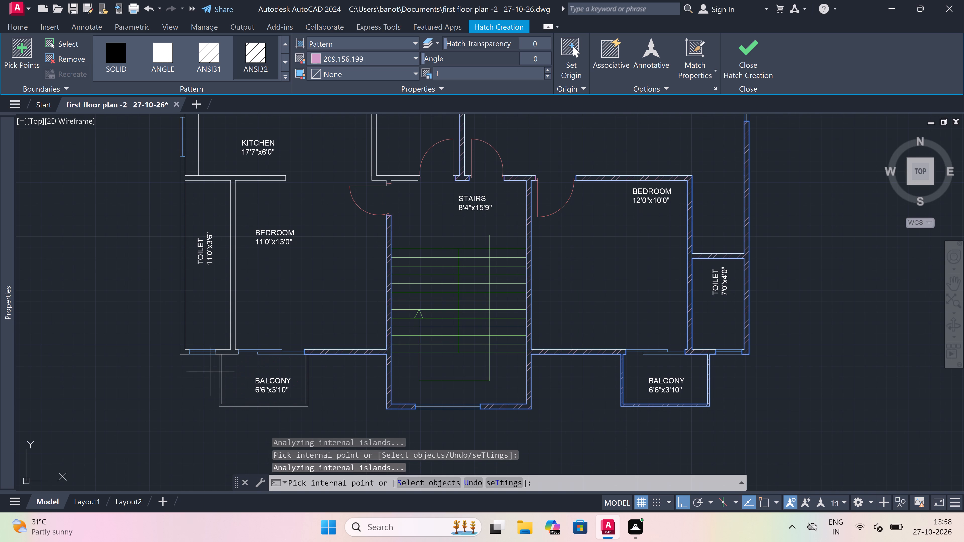
Hatch the 11'0"x13'0" bedroom's balcony walls and the connected walls around the 11'0"x3'6" toilet.
{"action": "left_click", "coordinate": [228, 366]}
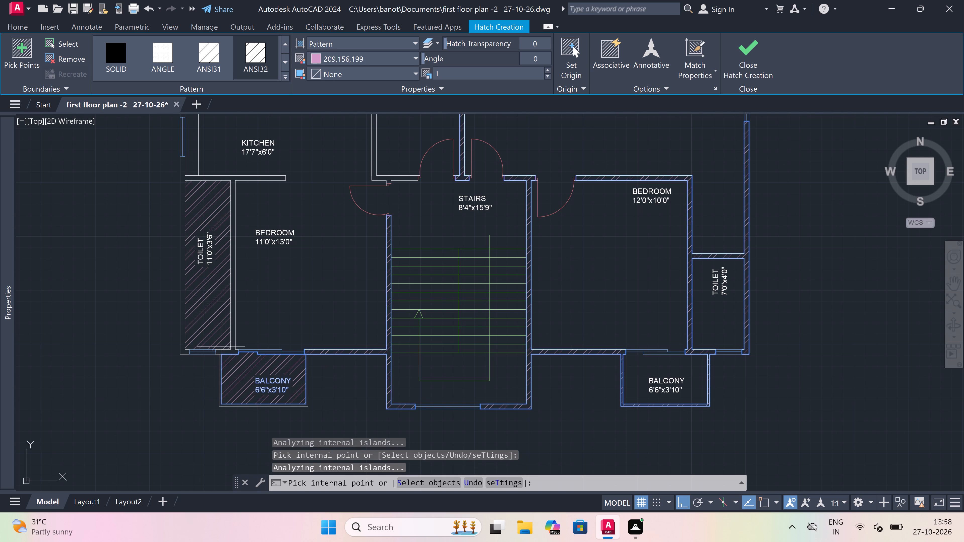
{"action": "key", "text": "ctrl+z"}
{"action": "scroll", "coordinate": [233, 363], "scroll_direction": "up", "scroll_amount": 3}
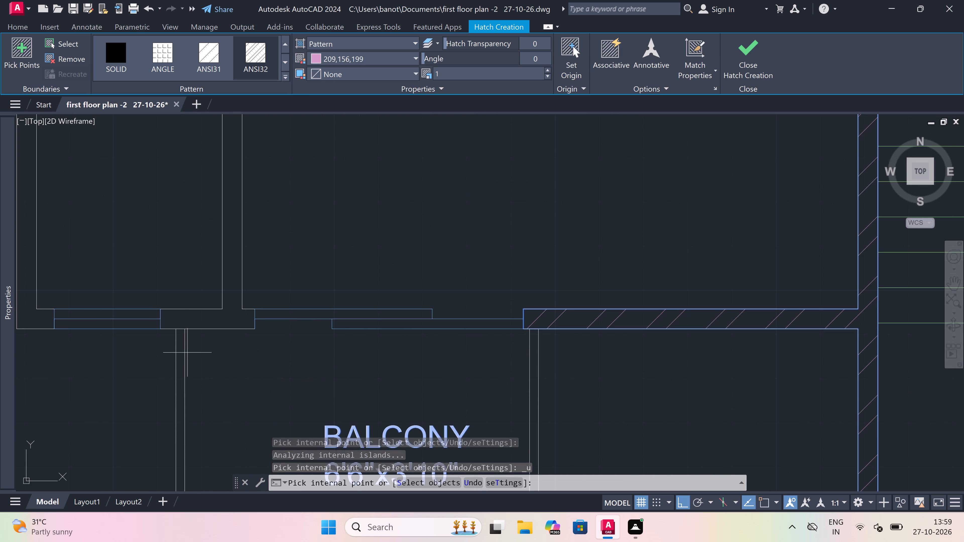
{"action": "scroll", "coordinate": [178, 356], "scroll_direction": "down", "scroll_amount": 2}
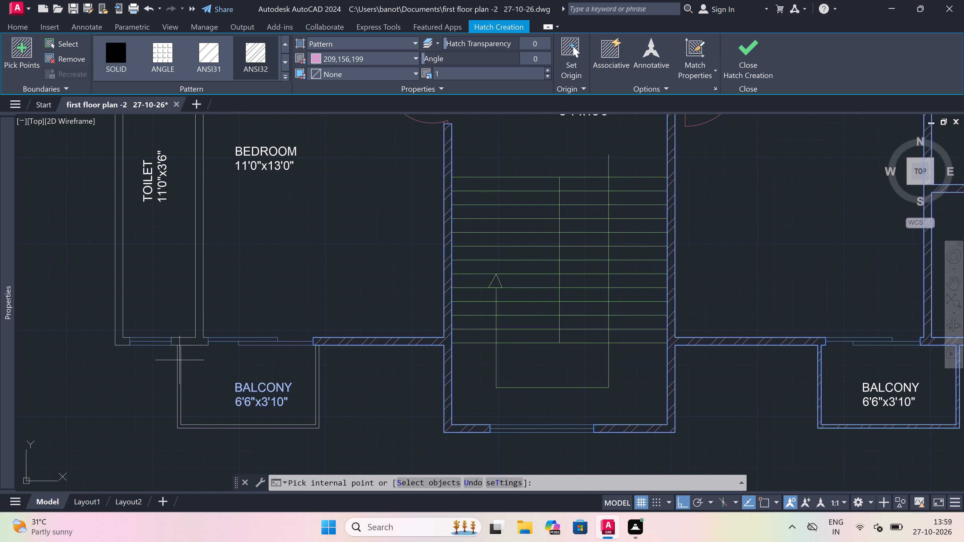
{"action": "left_click", "coordinate": [179, 360]}
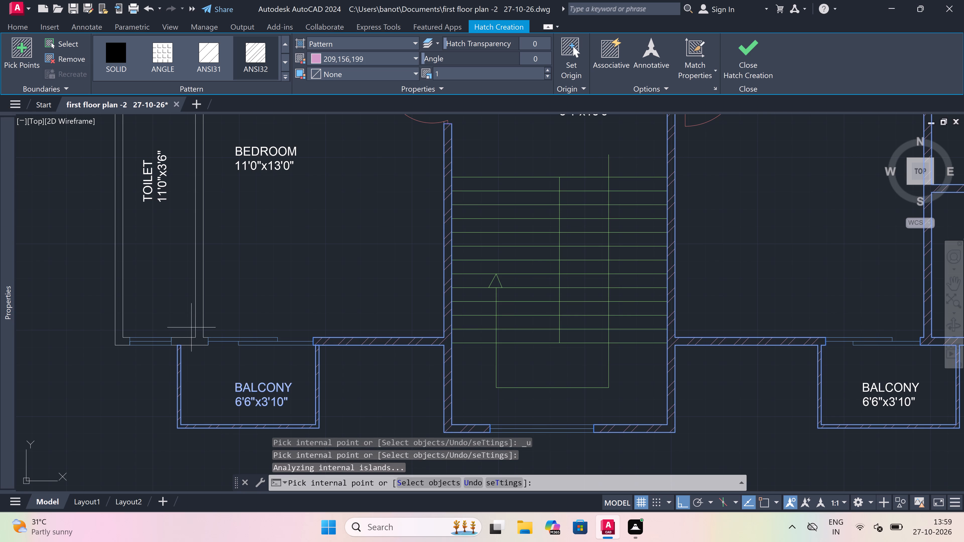
{"action": "left_click", "coordinate": [195, 348]}
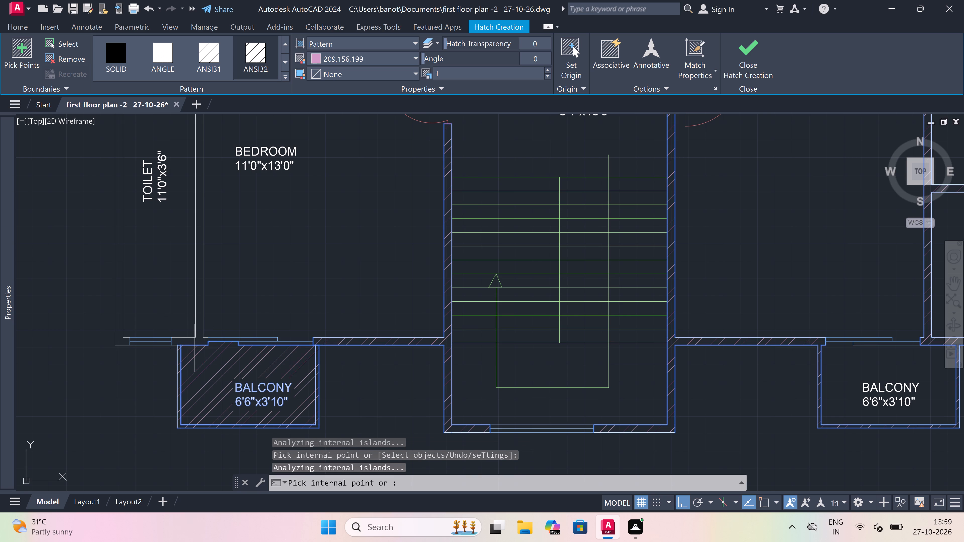
{"action": "key", "text": "ctrl+z"}
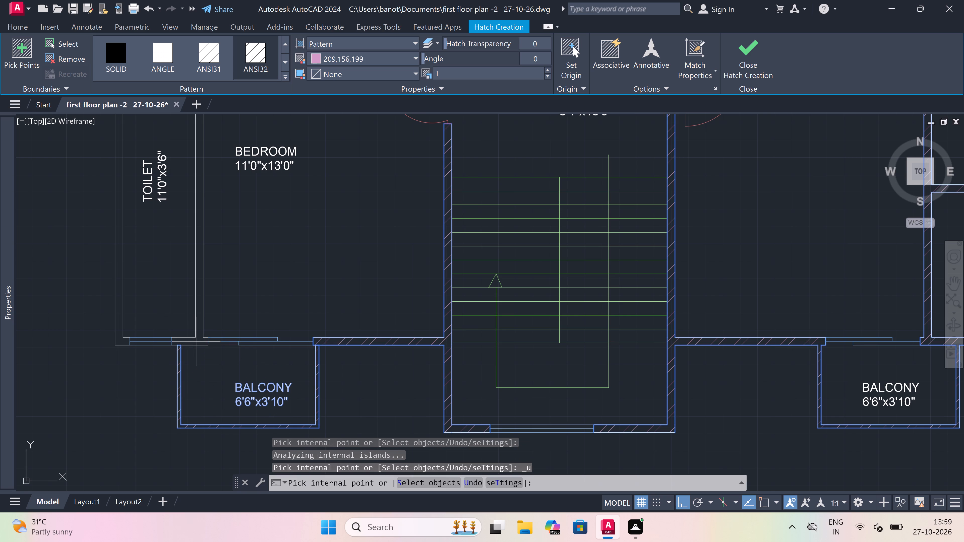
{"action": "left_click", "coordinate": [187, 340]}
Hatch the connected walls between the two kitchens and along the 17'7"x6'0" kitchen toward the stairs.
{"action": "scroll", "coordinate": [187, 340], "scroll_direction": "down", "scroll_amount": 4}
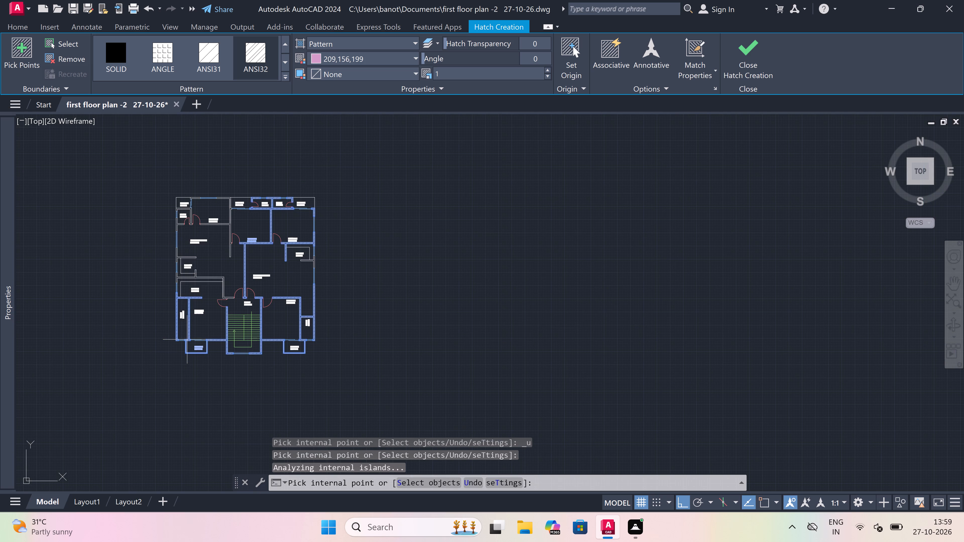
{"action": "scroll", "coordinate": [178, 272], "scroll_direction": "up", "scroll_amount": 5}
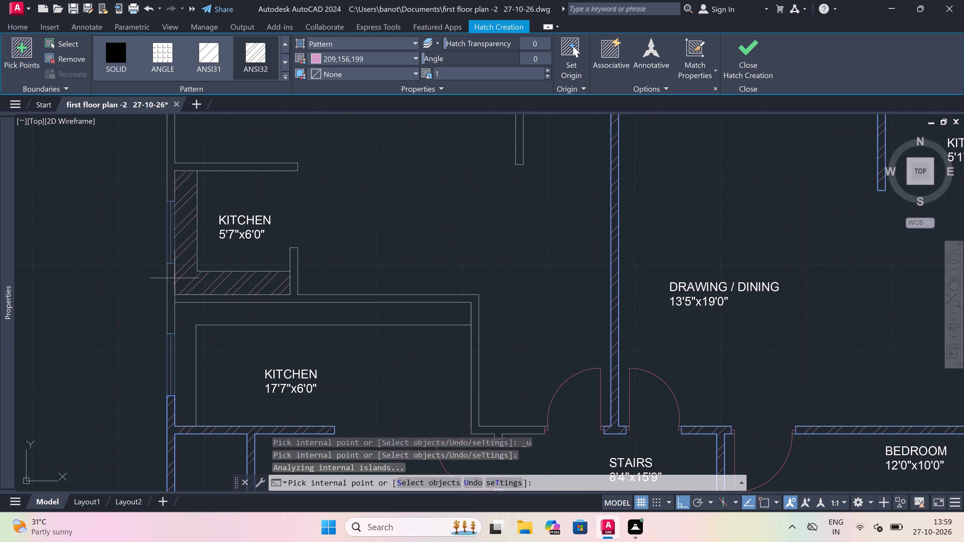
{"action": "left_click", "coordinate": [172, 297]}
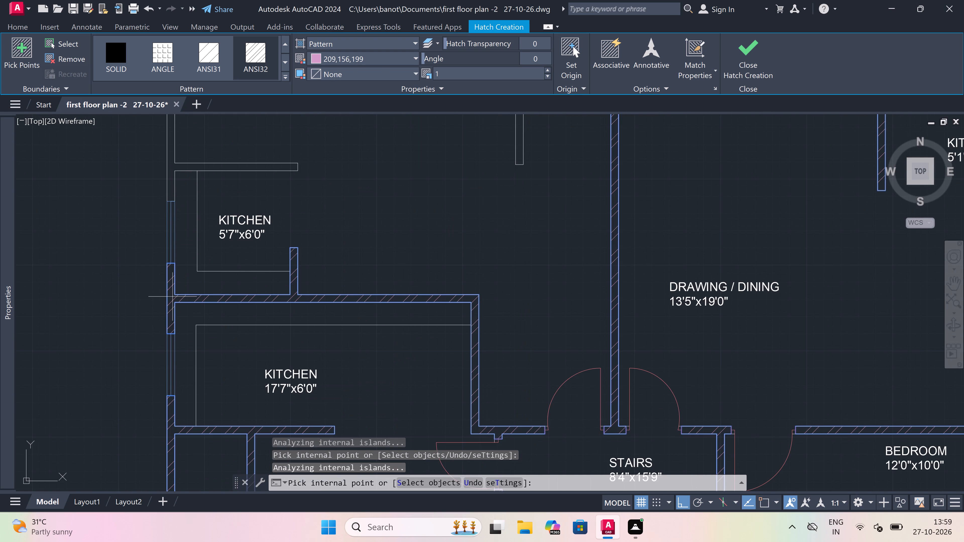
Hatch the wall between the 13'5"x16'6" drawing/dining room and the 5'7"x6'0" kitchen, with its outer wall section.
{"action": "scroll", "coordinate": [172, 297], "scroll_direction": "down", "scroll_amount": 4}
{"action": "scroll", "coordinate": [173, 257], "scroll_direction": "up", "scroll_amount": 3}
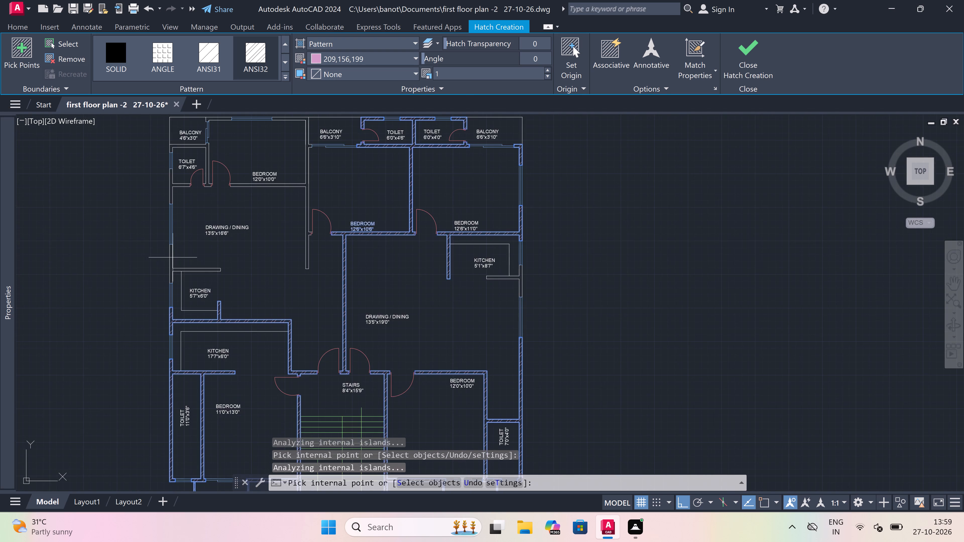
{"action": "scroll", "coordinate": [168, 261], "scroll_direction": "up", "scroll_amount": 1}
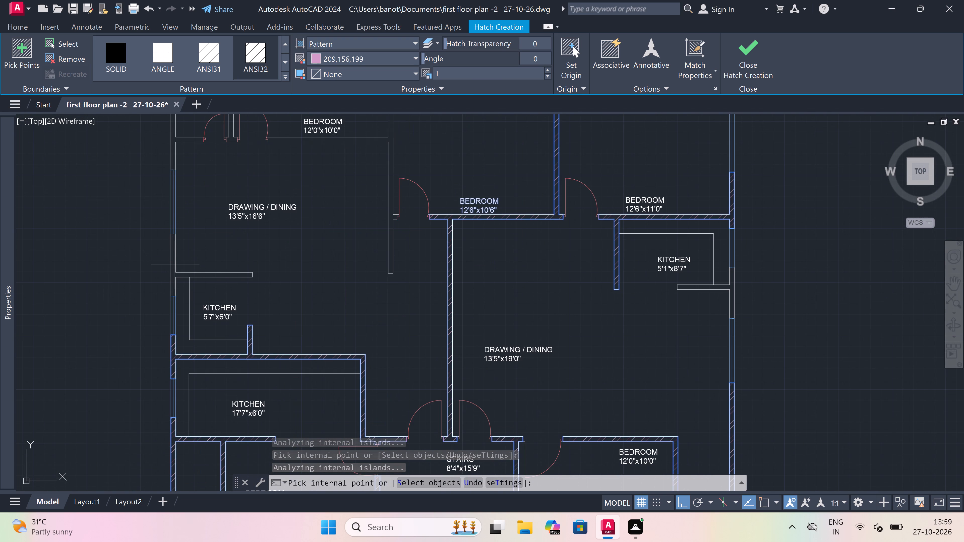
{"action": "left_click", "coordinate": [175, 265]}
{"action": "scroll", "coordinate": [229, 326], "scroll_direction": "down", "scroll_amount": 4}
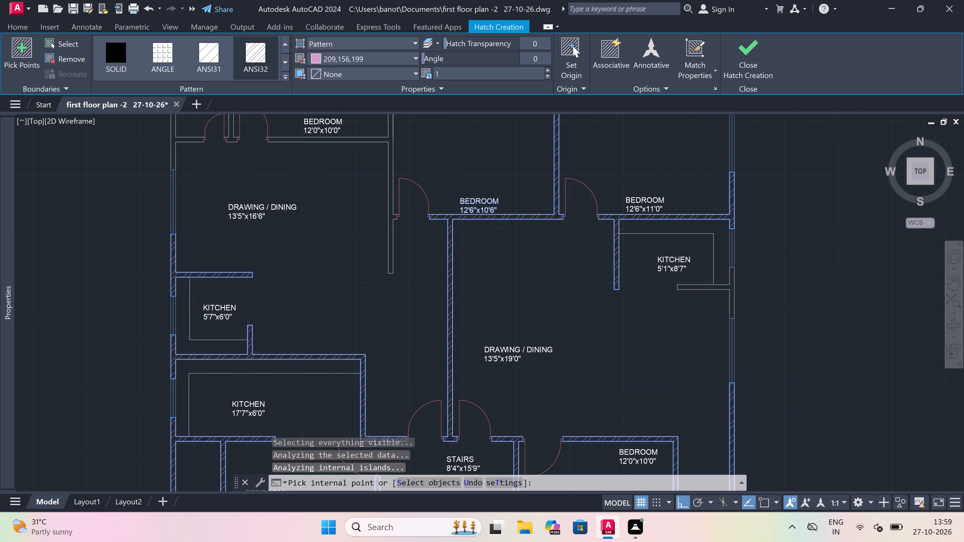
{"action": "scroll", "coordinate": [223, 310], "scroll_direction": "down", "scroll_amount": 2}
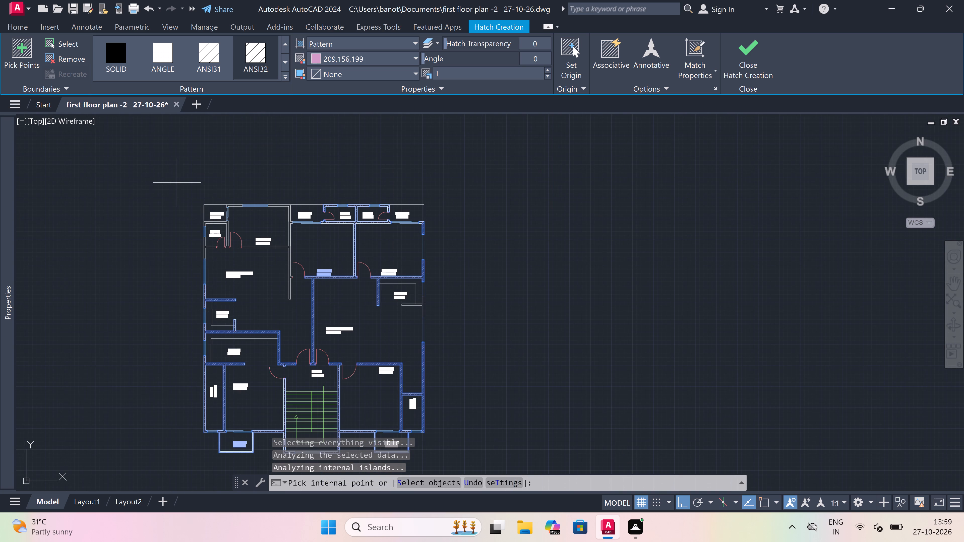
Hatch the connected walls around the 6'7"x4'6" toilet, including the section along the 12'0"x10'0" bedroom.
{"action": "scroll", "coordinate": [225, 236], "scroll_direction": "up", "scroll_amount": 3}
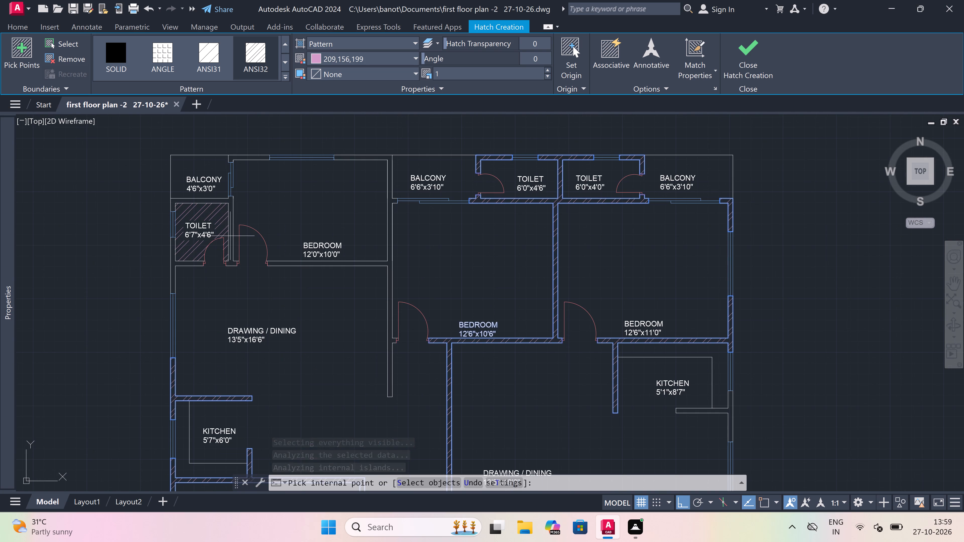
{"action": "left_click", "coordinate": [230, 236]}
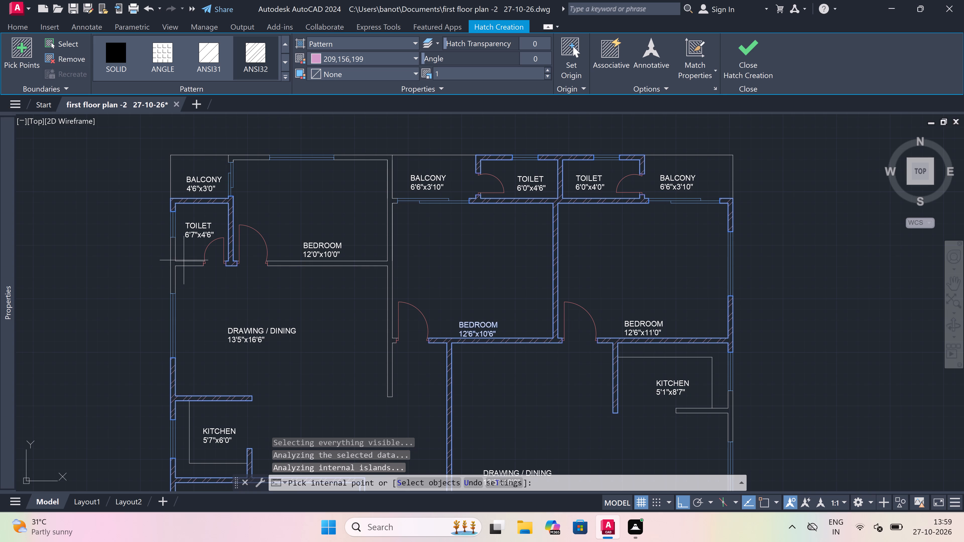
{"action": "left_click", "coordinate": [177, 263]}
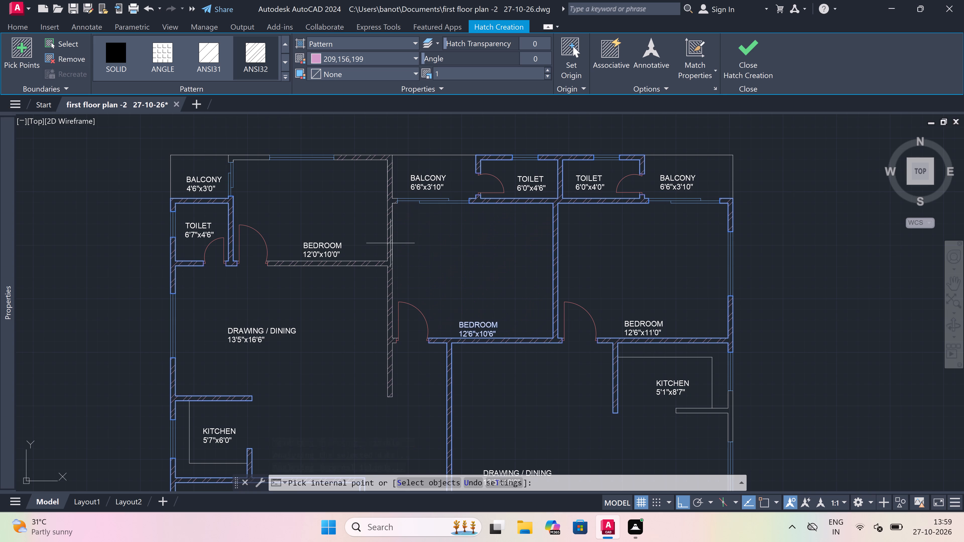
Hatch the 12'0"x10'0" bedroom's connected walls and the long wall beside the 12'6"x10'6" bedroom, undoing the first pick and repeating it.
{"action": "left_click", "coordinate": [388, 241]}
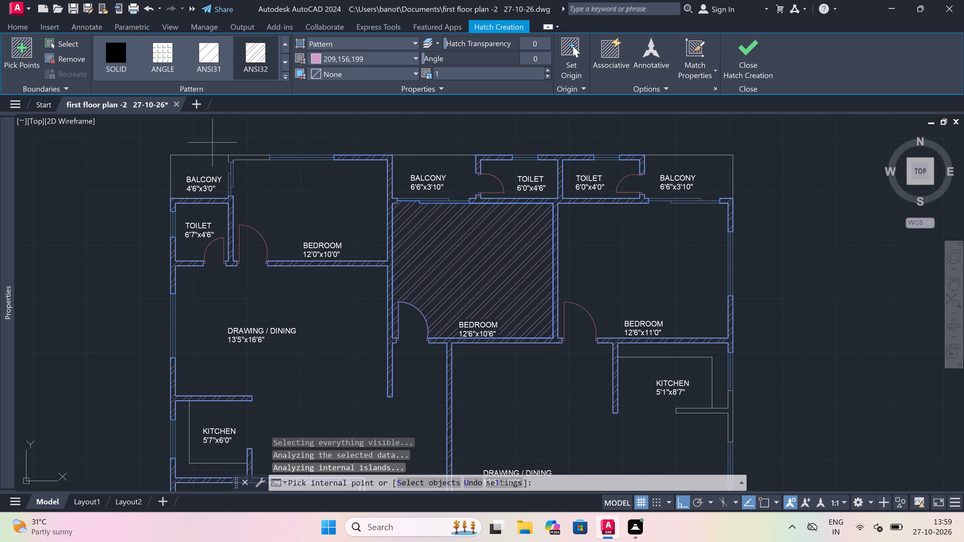
{"action": "key", "text": "ctrl+z"}
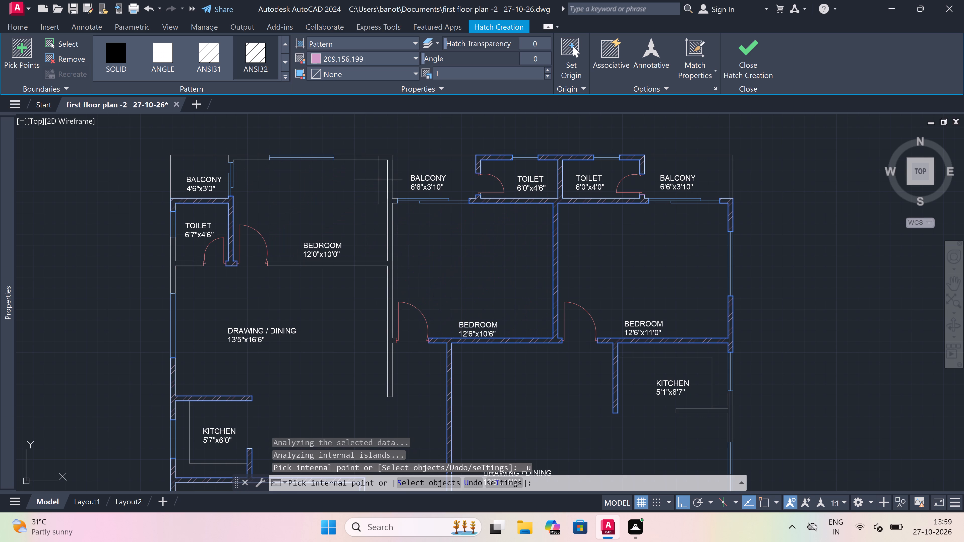
{"action": "scroll", "coordinate": [387, 221], "scroll_direction": "up", "scroll_amount": 2}
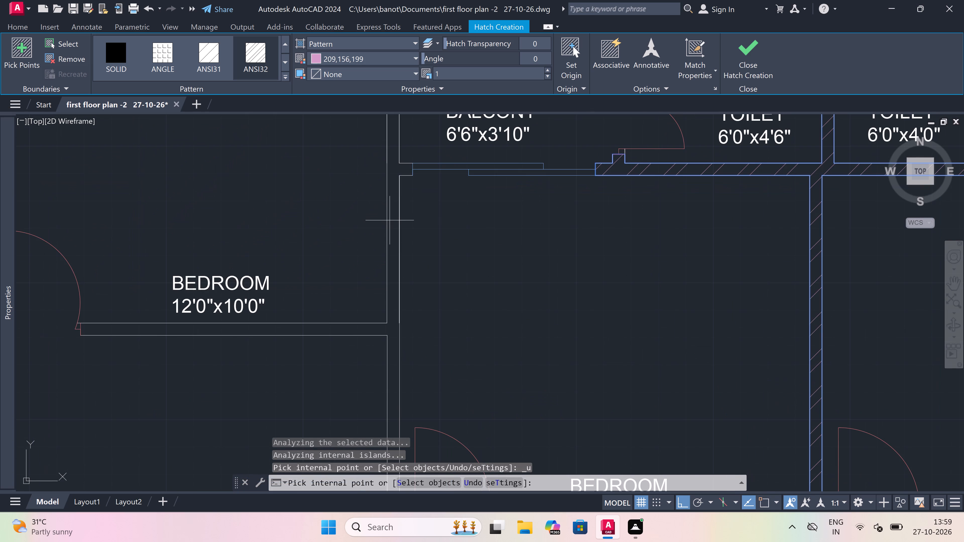
{"action": "left_click", "coordinate": [396, 223]}
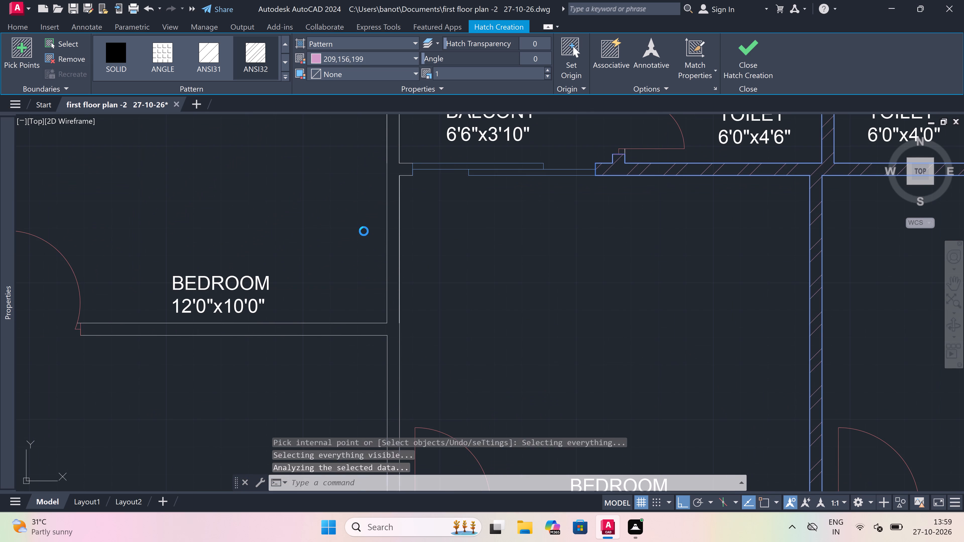
{"action": "scroll", "coordinate": [363, 232], "scroll_direction": "down", "scroll_amount": 7}
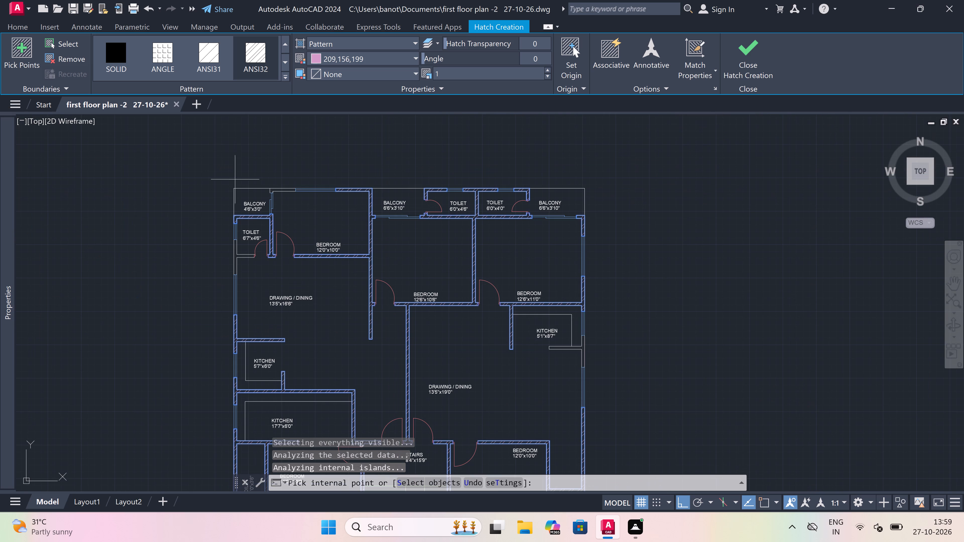
Hatch the 12'0"x10'0" bedroom's corner wall by the 4'6"x3'0" balcony and the 6'7"x4'6" toilet's lower exterior wall, ending the hatch.
{"action": "scroll", "coordinate": [270, 189], "scroll_direction": "up", "scroll_amount": 2}
{"action": "left_click", "coordinate": [280, 188]}
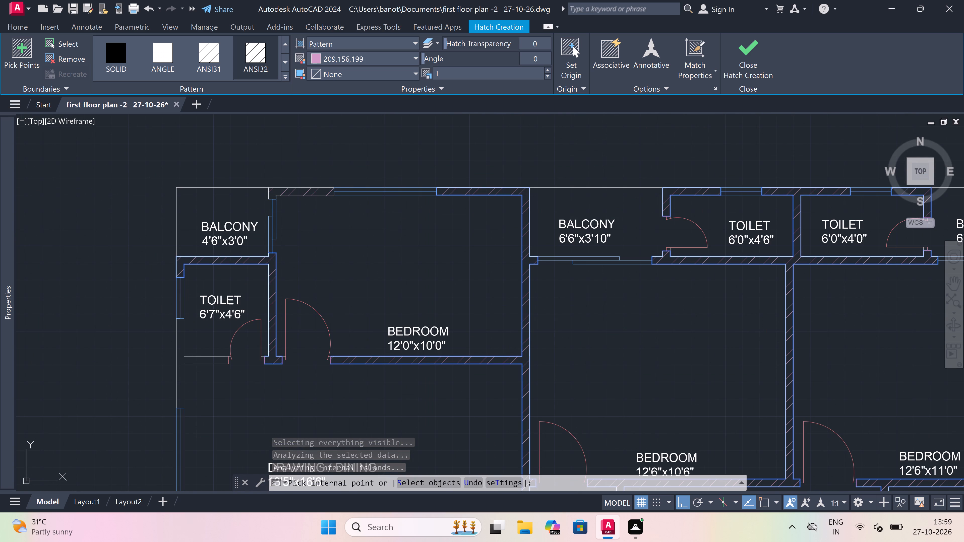
{"action": "left_click", "coordinate": [181, 359]}
{"action": "scroll", "coordinate": [346, 226], "scroll_direction": "down", "scroll_amount": 6}
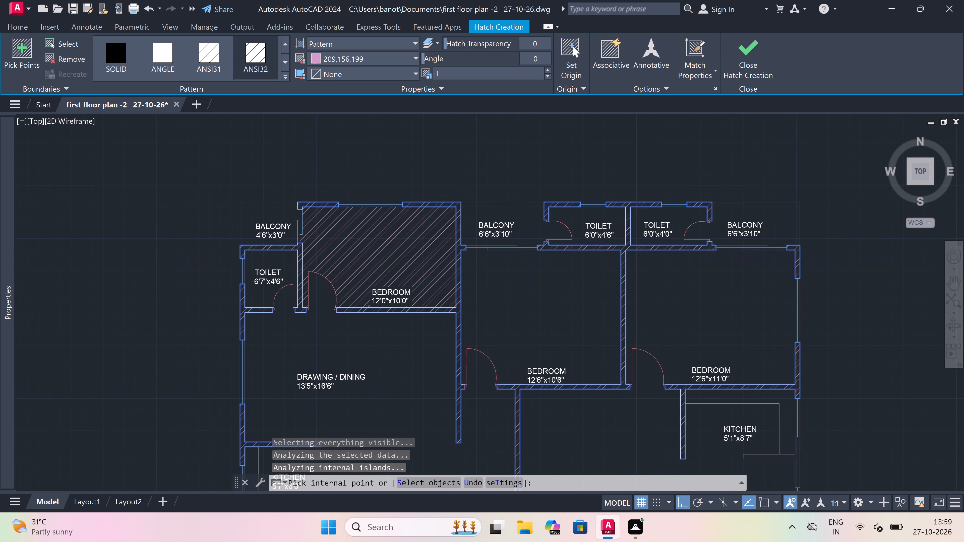
{"action": "scroll", "coordinate": [346, 228], "scroll_direction": "down", "scroll_amount": 1}
{"action": "key", "text": "Escape"}
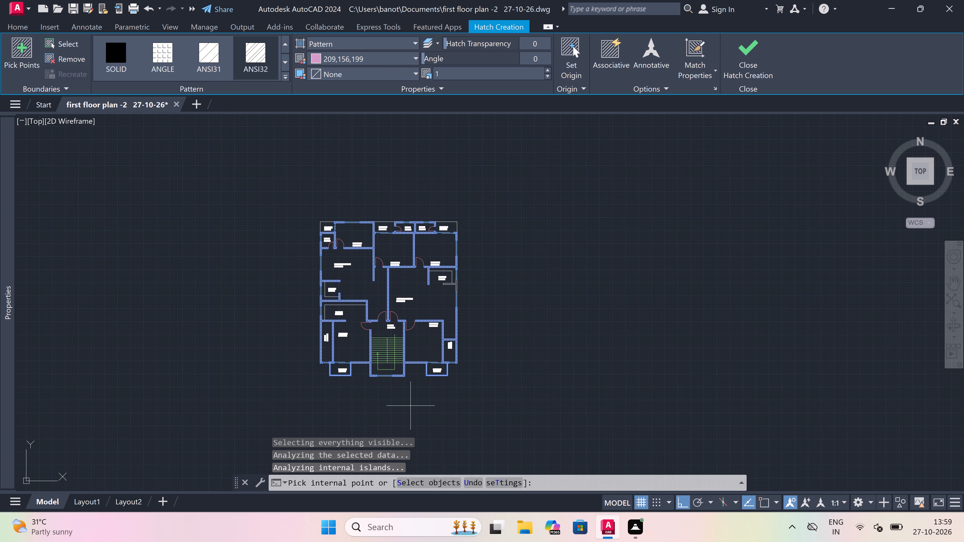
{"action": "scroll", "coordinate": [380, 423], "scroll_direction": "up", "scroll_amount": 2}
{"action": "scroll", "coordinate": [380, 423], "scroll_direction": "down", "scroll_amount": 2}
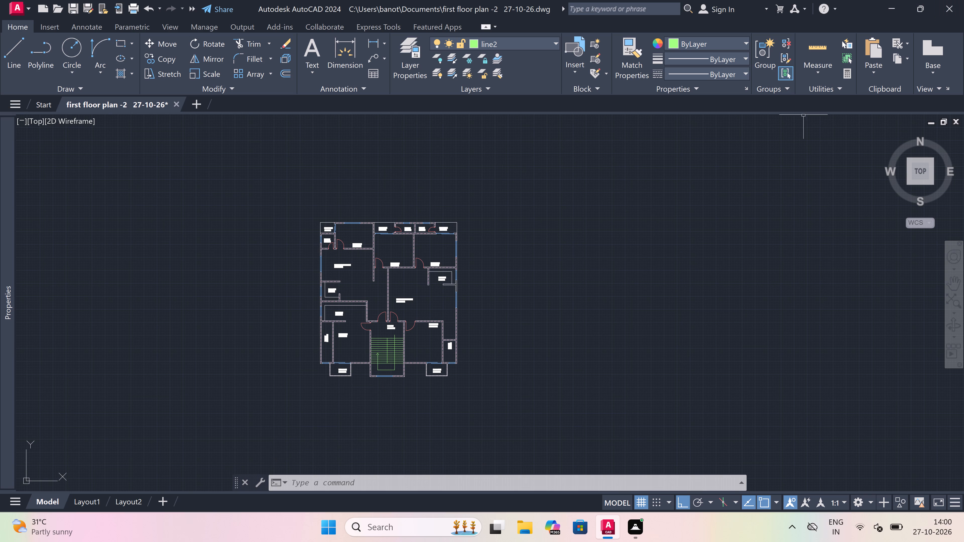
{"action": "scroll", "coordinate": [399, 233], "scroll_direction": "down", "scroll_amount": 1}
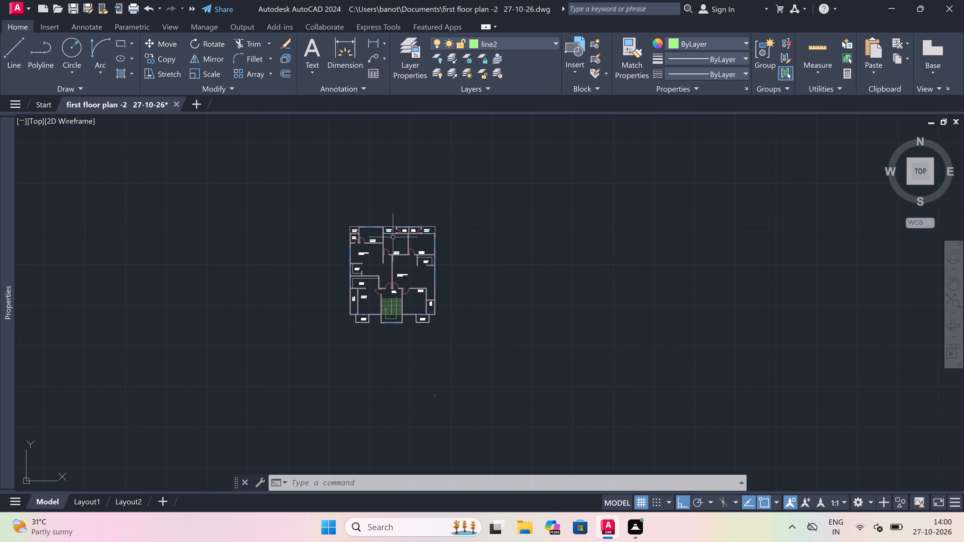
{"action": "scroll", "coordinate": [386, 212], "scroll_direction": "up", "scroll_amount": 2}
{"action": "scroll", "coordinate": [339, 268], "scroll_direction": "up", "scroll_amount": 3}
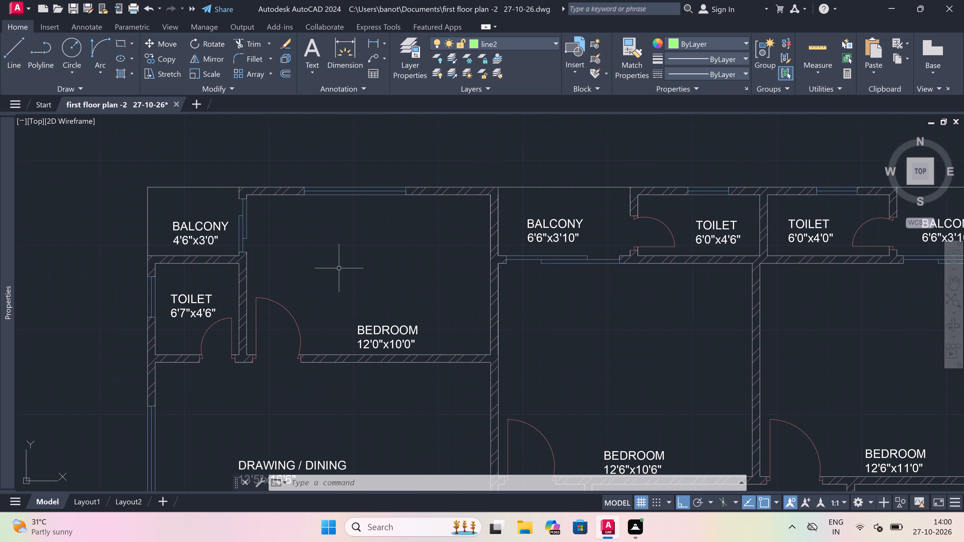
Open the recent drawing FIRST FLOOR PLAN -5 26-10-26.
{"action": "left_click", "coordinate": [18, 3]}
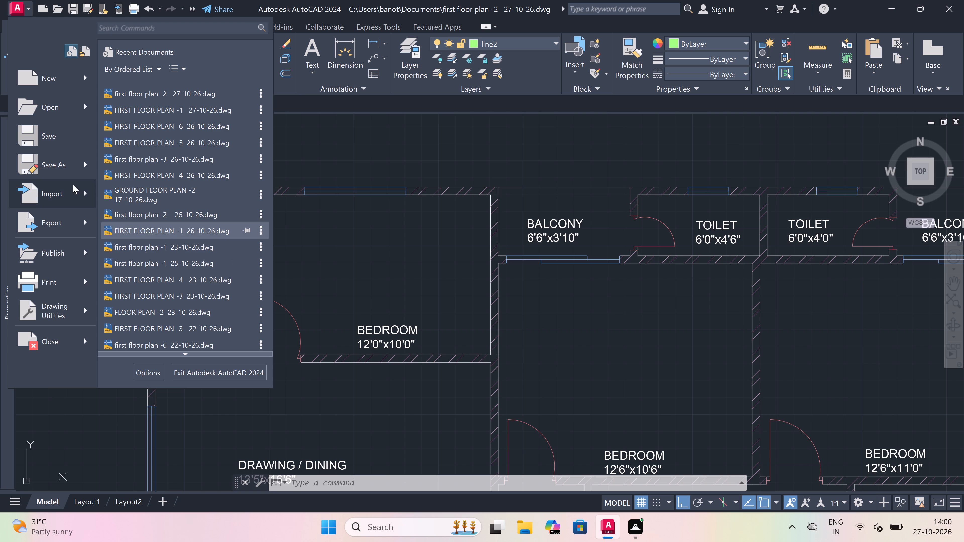
{"action": "double_click", "coordinate": [154, 144]}
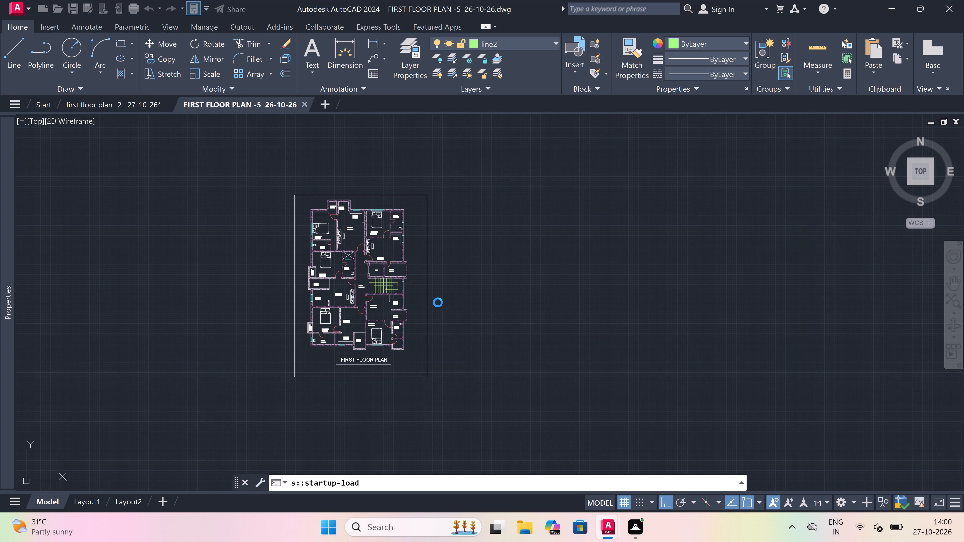
Copy the double bed from the bedroom beside the 2'0"x4'3" balcony to the clipboard.
{"action": "scroll", "coordinate": [346, 262], "scroll_direction": "up", "scroll_amount": 3}
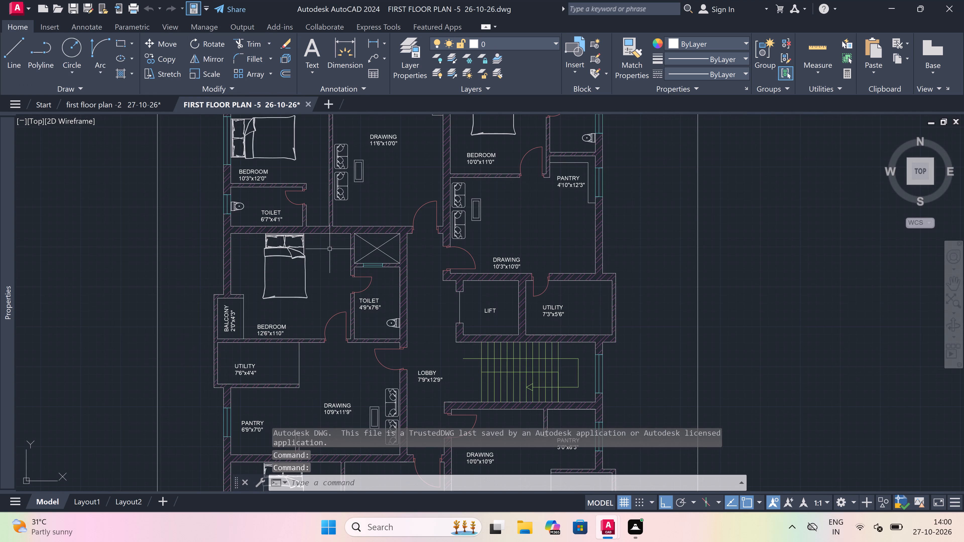
{"action": "scroll", "coordinate": [295, 231], "scroll_direction": "up", "scroll_amount": 4}
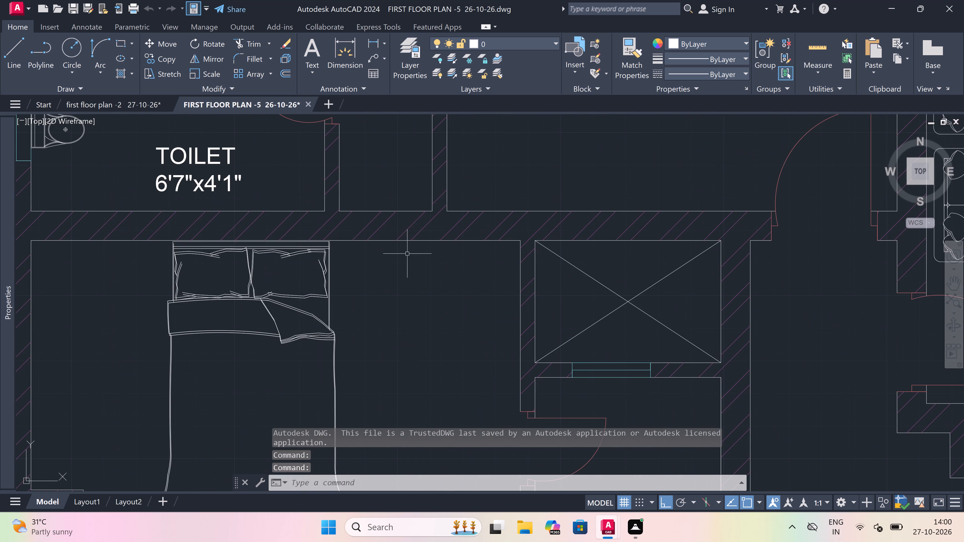
{"action": "left_click", "coordinate": [406, 243]}
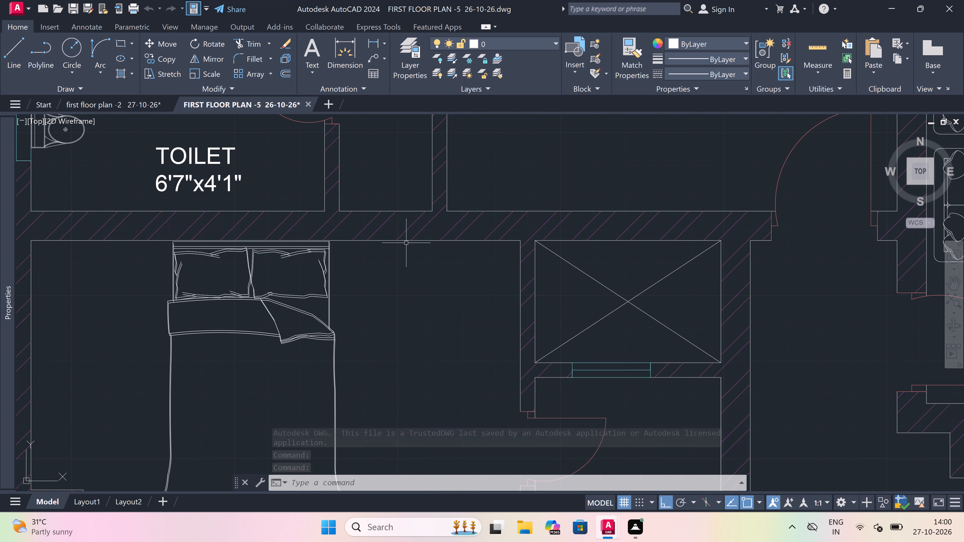
{"action": "scroll", "coordinate": [299, 332], "scroll_direction": "down", "scroll_amount": 3}
{"action": "scroll", "coordinate": [277, 373], "scroll_direction": "up", "scroll_amount": 3}
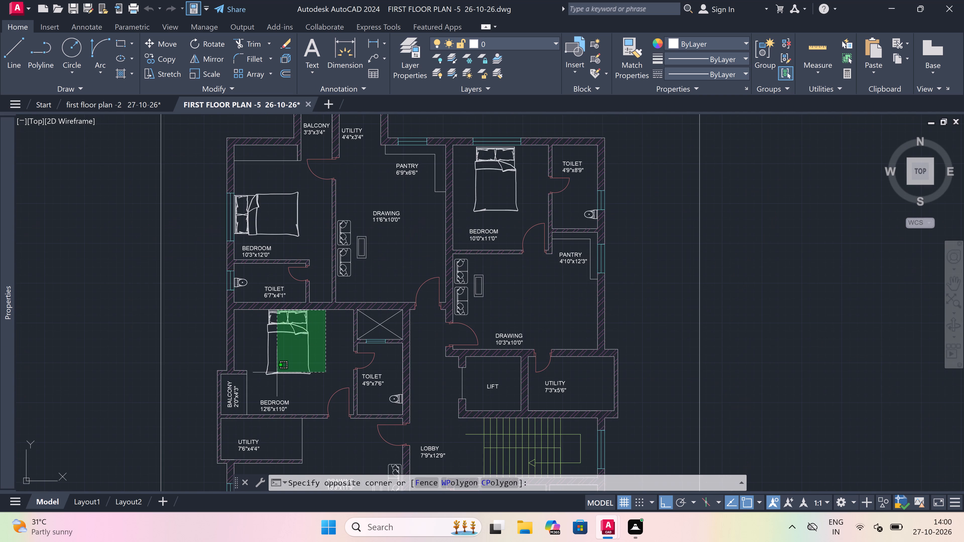
{"action": "left_click", "coordinate": [201, 403]}
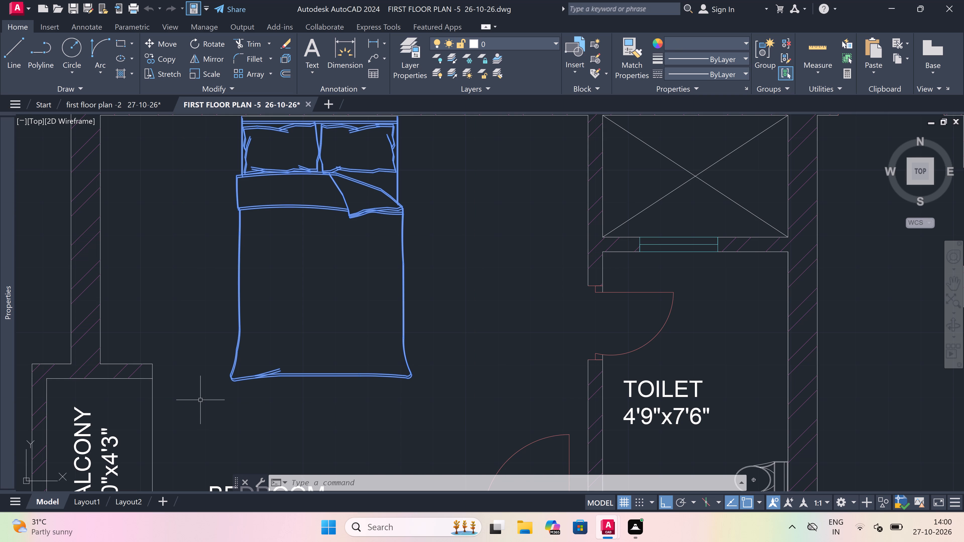
{"action": "key", "text": "ctrl+c"}
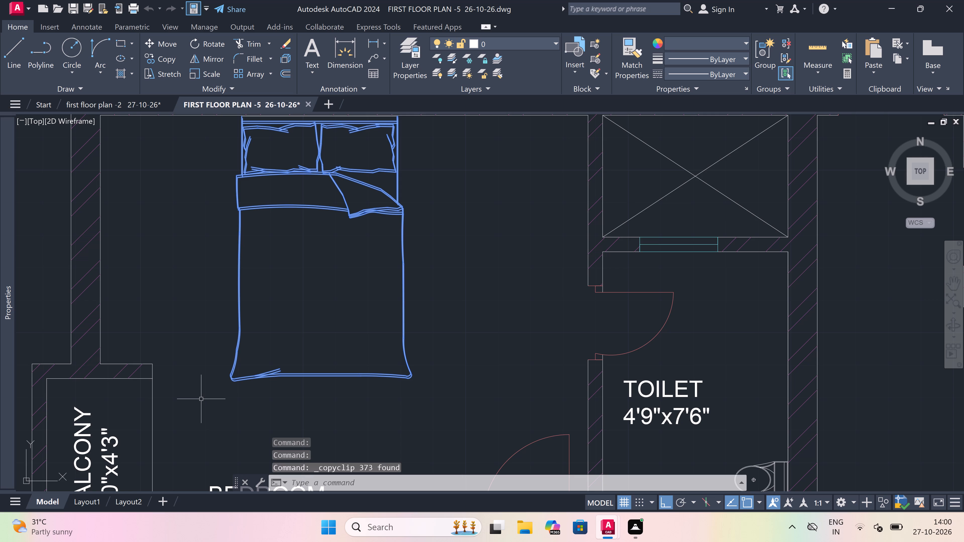
Switch to the first floor plan -2 27-10-26 drawing and paste the bed in the empty space west of the plan.
{"action": "scroll", "coordinate": [201, 399], "scroll_direction": "down", "scroll_amount": 3}
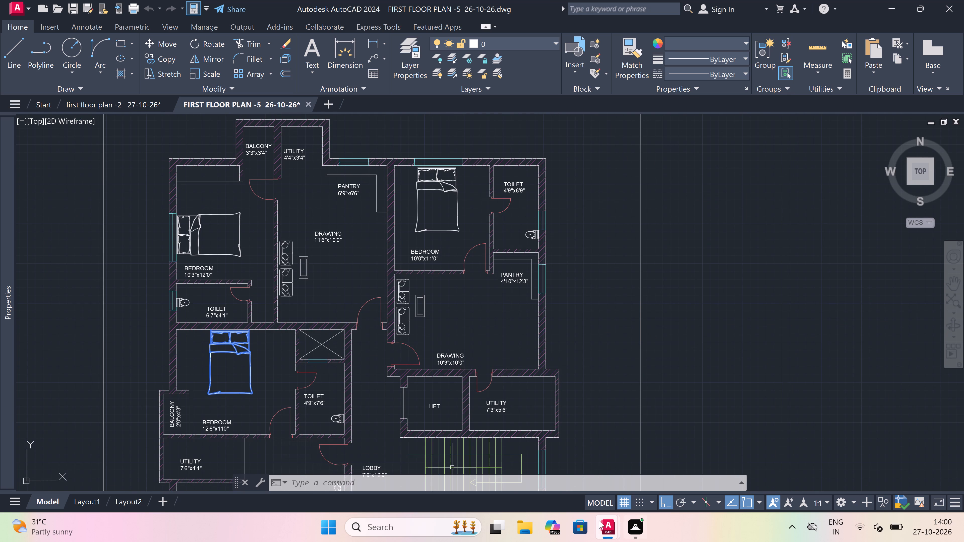
{"action": "left_click", "coordinate": [556, 468]}
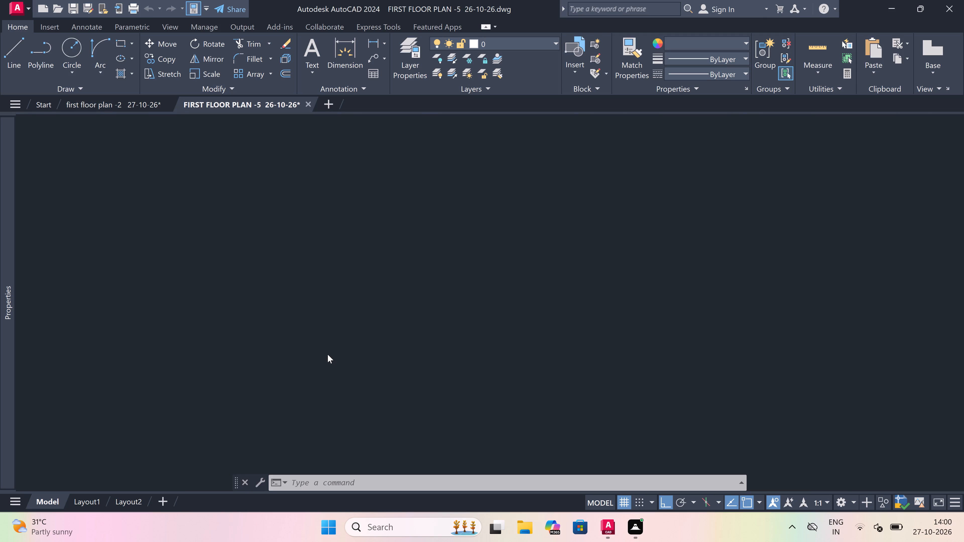
{"action": "key", "text": "ctrl+v"}
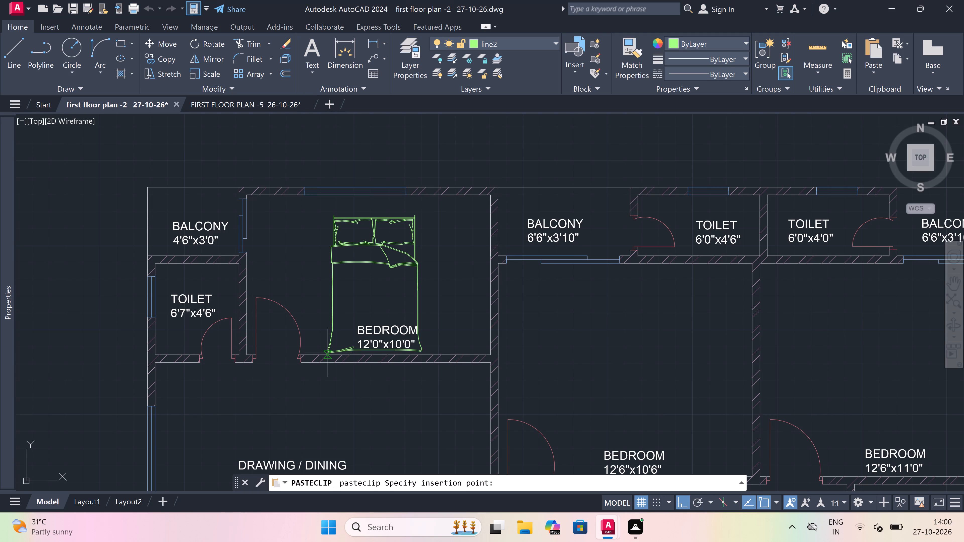
{"action": "scroll", "coordinate": [328, 342], "scroll_direction": "down", "scroll_amount": 4}
{"action": "scroll", "coordinate": [284, 371], "scroll_direction": "up", "scroll_amount": 1}
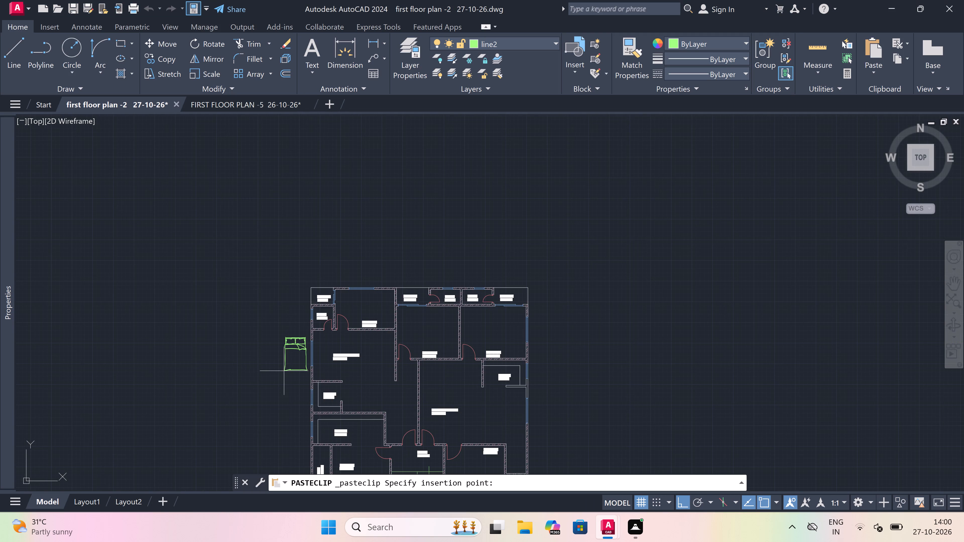
{"action": "scroll", "coordinate": [283, 371], "scroll_direction": "up", "scroll_amount": 1}
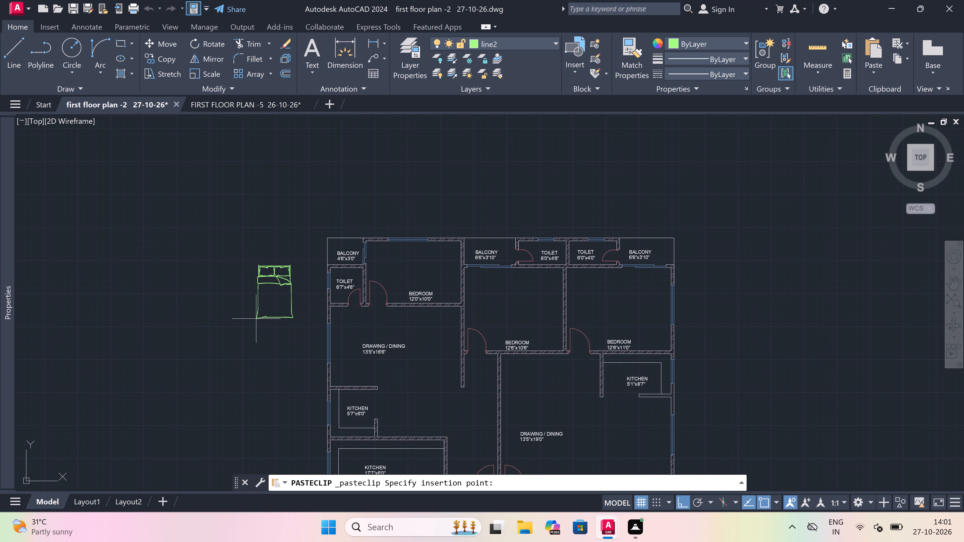
{"action": "left_click", "coordinate": [254, 337]}
Draw a line on layer 0 closing the top of the pasted bed's headboard between its two side posts.
{"action": "scroll", "coordinate": [271, 288], "scroll_direction": "up", "scroll_amount": 4}
{"action": "scroll", "coordinate": [271, 288], "scroll_direction": "down", "scroll_amount": 3}
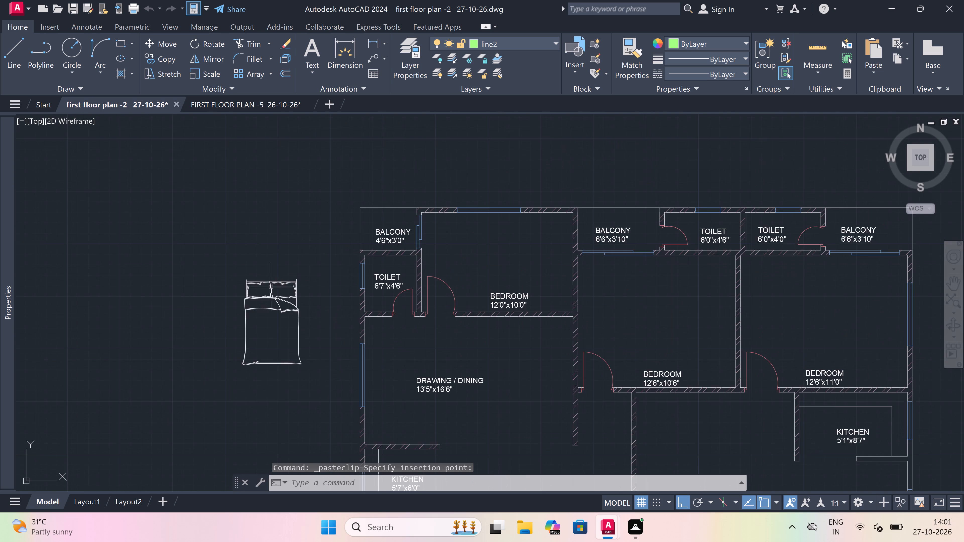
{"action": "scroll", "coordinate": [255, 256], "scroll_direction": "up", "scroll_amount": 3}
{"action": "scroll", "coordinate": [314, 418], "scroll_direction": "up", "scroll_amount": 1}
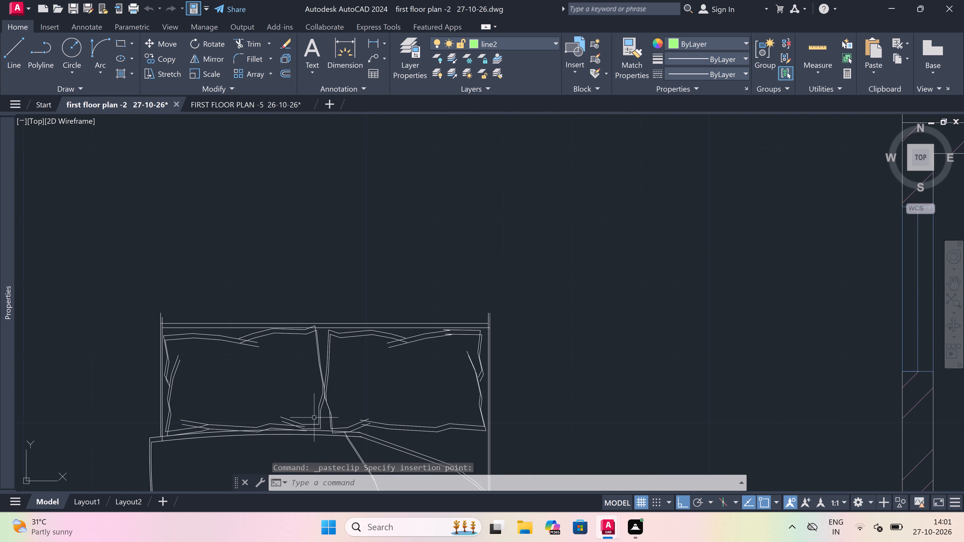
{"action": "key", "text": "l"}
{"action": "key", "text": "space"}
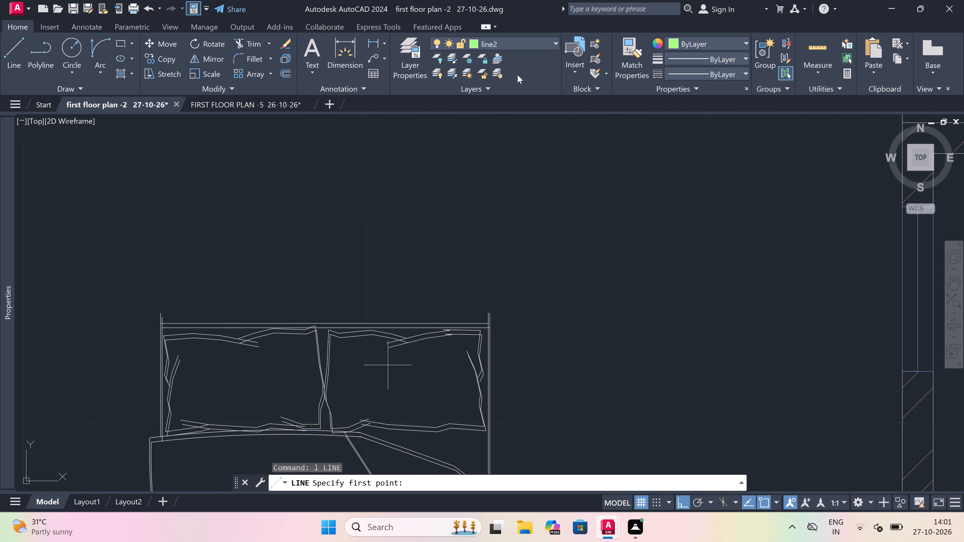
{"action": "left_click", "coordinate": [509, 41]}
{"action": "left_click", "coordinate": [511, 61]}
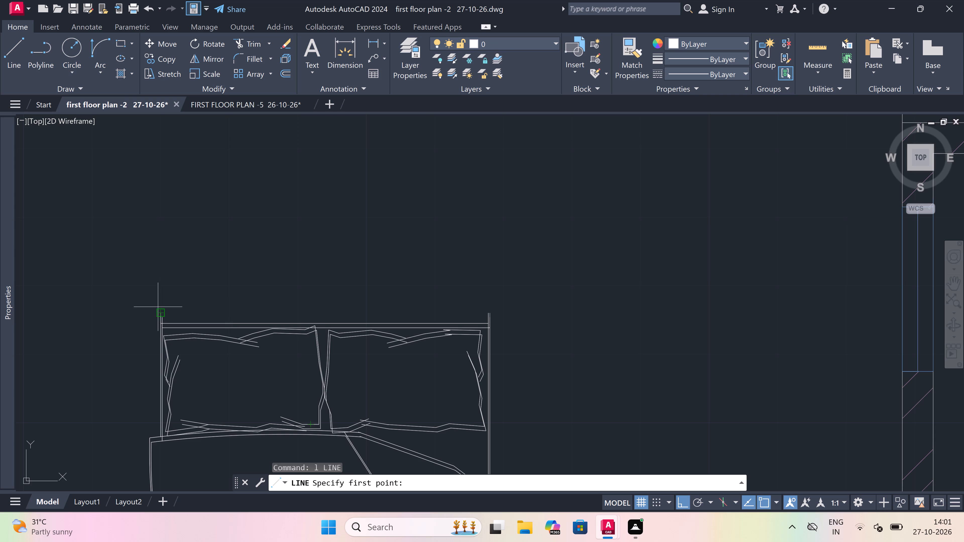
{"action": "left_click_drag", "start_coordinate": [159, 309], "coordinate": [202, 309]}
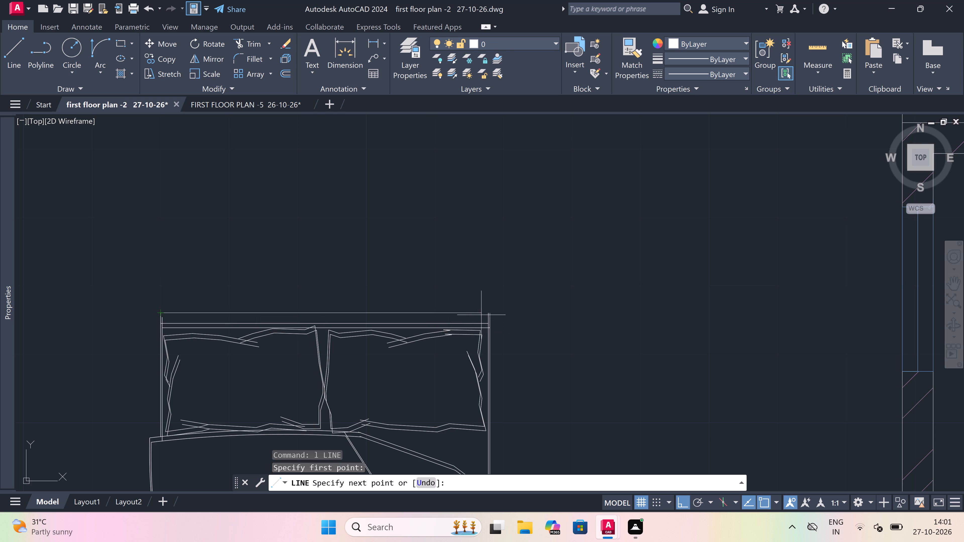
{"action": "left_click", "coordinate": [484, 311]}
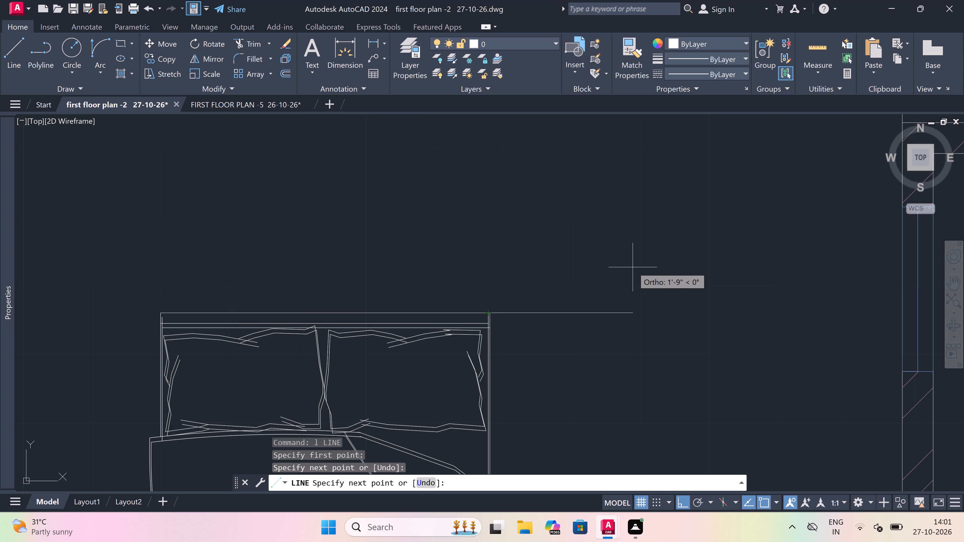
{"action": "key", "text": "Escape"}
Scale the pasted bed west of the plan down to about three-quarters of its size, using a base point near its middle.
{"action": "scroll", "coordinate": [441, 232], "scroll_direction": "down", "scroll_amount": 3}
{"action": "left_click_drag", "start_coordinate": [480, 231], "coordinate": [459, 257]}
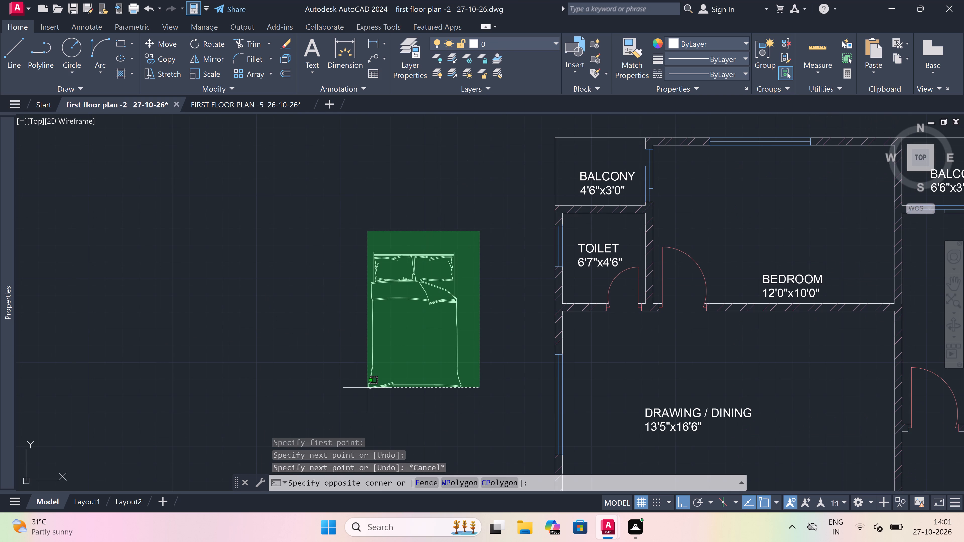
{"action": "left_click_drag", "start_coordinate": [348, 397], "coordinate": [349, 394]}
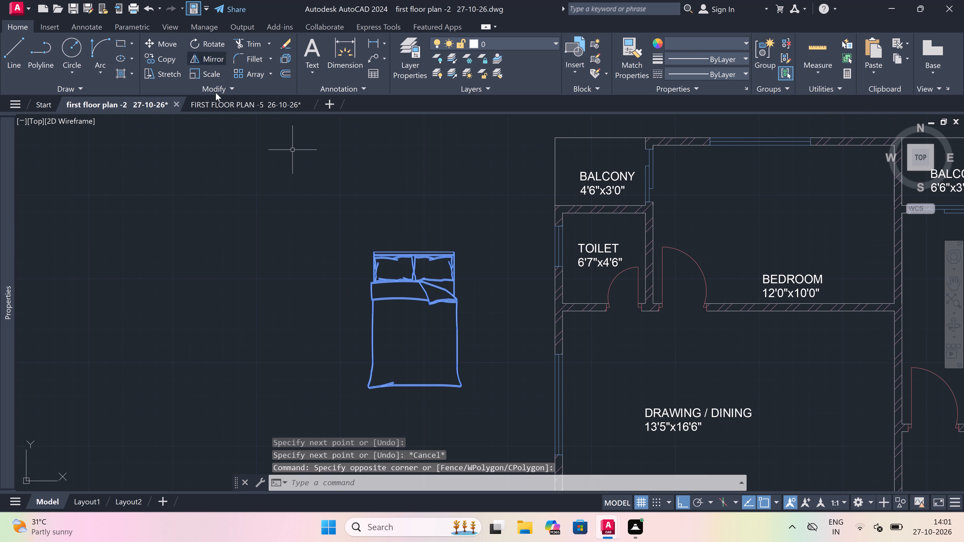
{"action": "left_click", "coordinate": [200, 73]}
{"action": "left_click", "coordinate": [412, 285]}
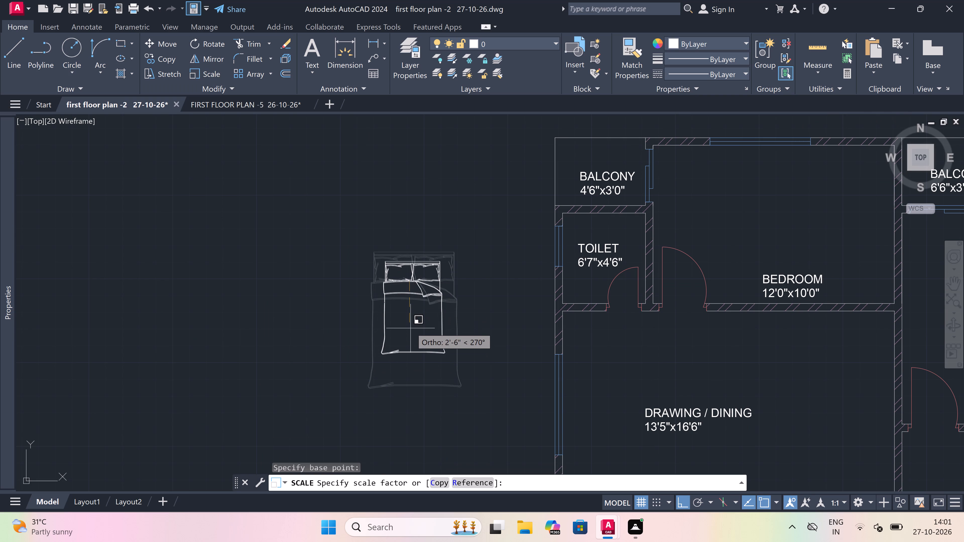
{"action": "left_click", "coordinate": [410, 331]}
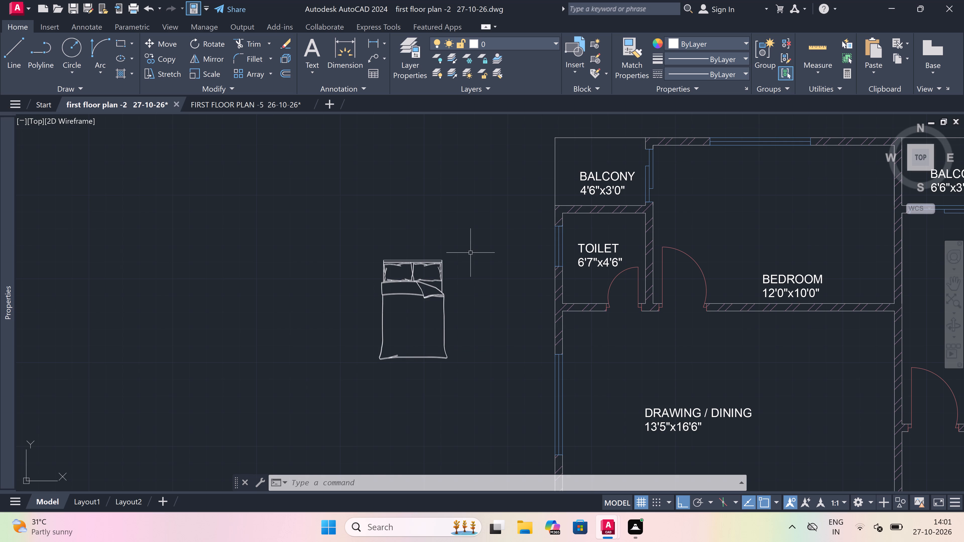
{"action": "scroll", "coordinate": [471, 252], "scroll_direction": "down", "scroll_amount": 1}
{"action": "scroll", "coordinate": [471, 252], "scroll_direction": "up", "scroll_amount": 1}
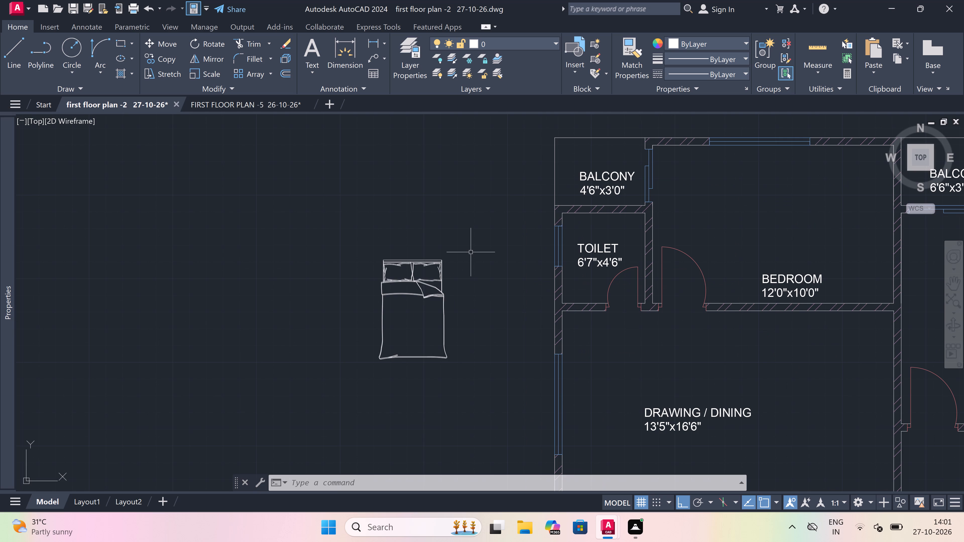
Copy the scaled bed into the 12'0"x10'0" bedroom, with its headboard just below the window in the north wall.
{"action": "left_click_drag", "start_coordinate": [471, 244], "coordinate": [459, 252]}
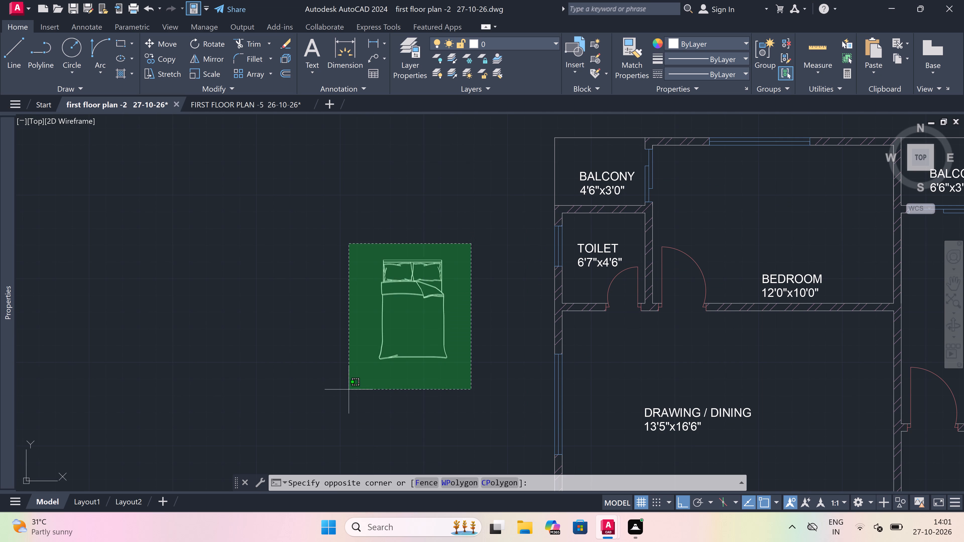
{"action": "left_click", "coordinate": [341, 398]}
{"action": "left_click", "coordinate": [166, 57]}
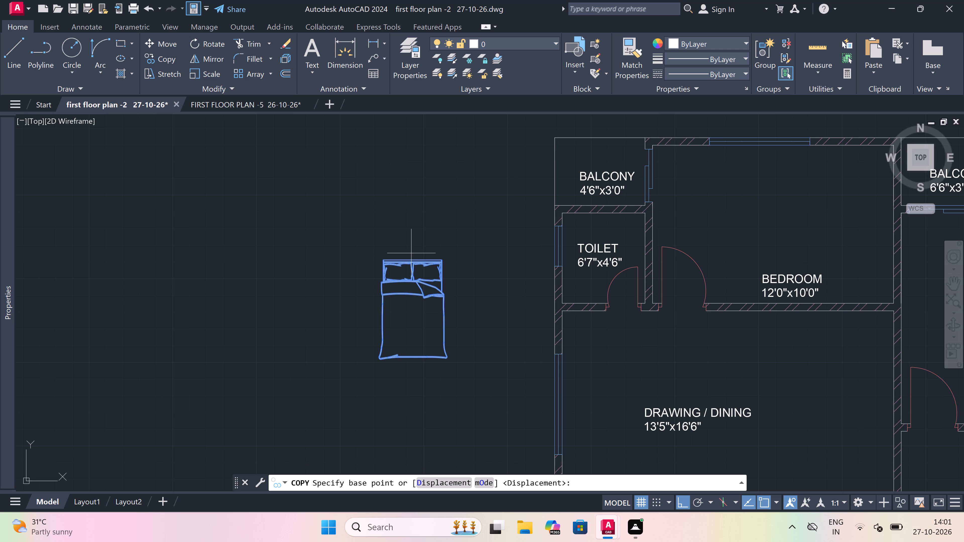
{"action": "left_click_drag", "start_coordinate": [412, 262], "coordinate": [420, 245]}
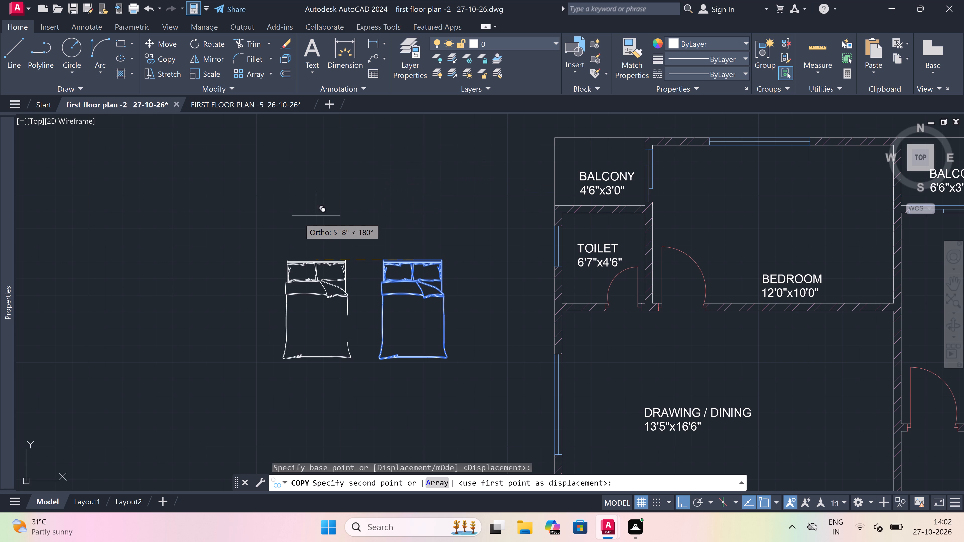
{"action": "key", "text": "F8"}
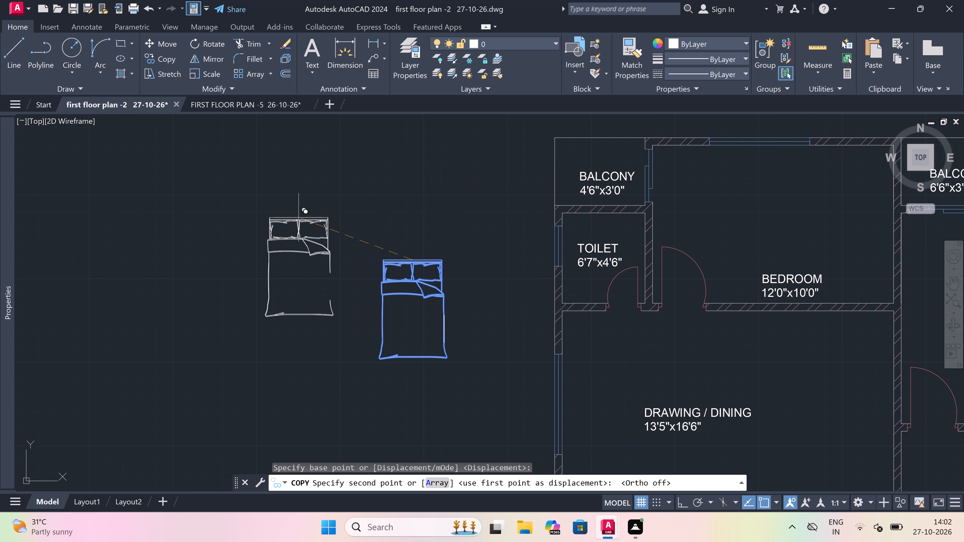
{"action": "scroll", "coordinate": [298, 218], "scroll_direction": "down", "scroll_amount": 4}
{"action": "scroll", "coordinate": [340, 219], "scroll_direction": "up", "scroll_amount": 2}
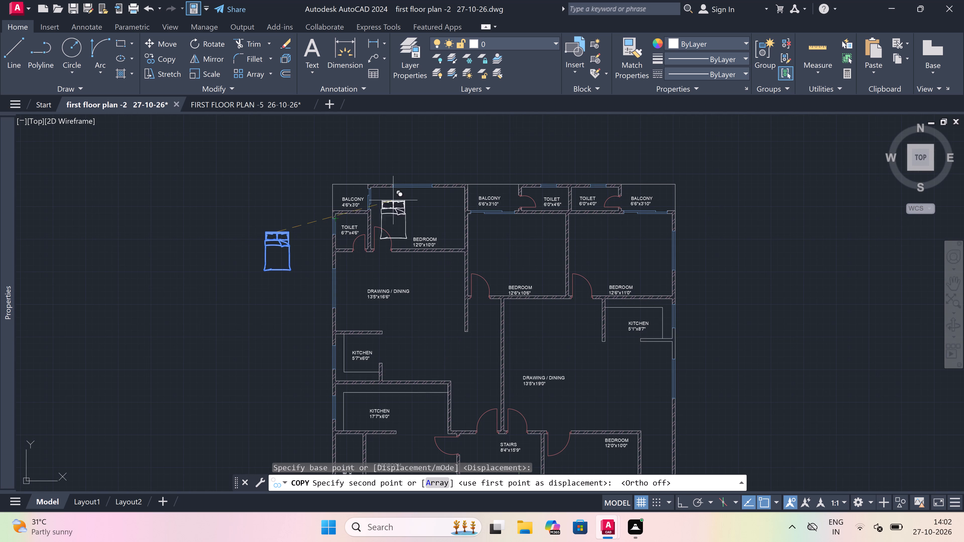
{"action": "scroll", "coordinate": [447, 168], "scroll_direction": "up", "scroll_amount": 4}
{"action": "scroll", "coordinate": [396, 230], "scroll_direction": "down", "scroll_amount": 2}
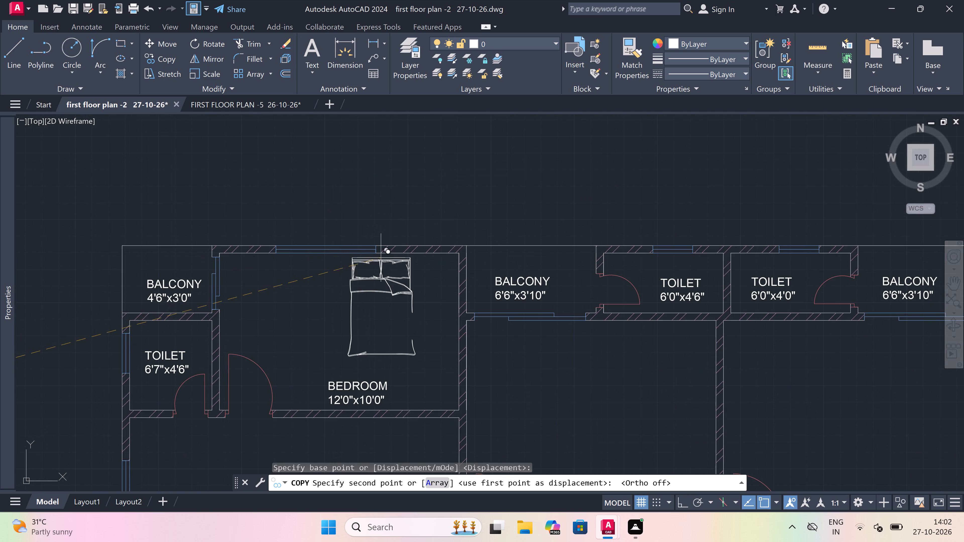
{"action": "scroll", "coordinate": [348, 267], "scroll_direction": "up", "scroll_amount": 1}
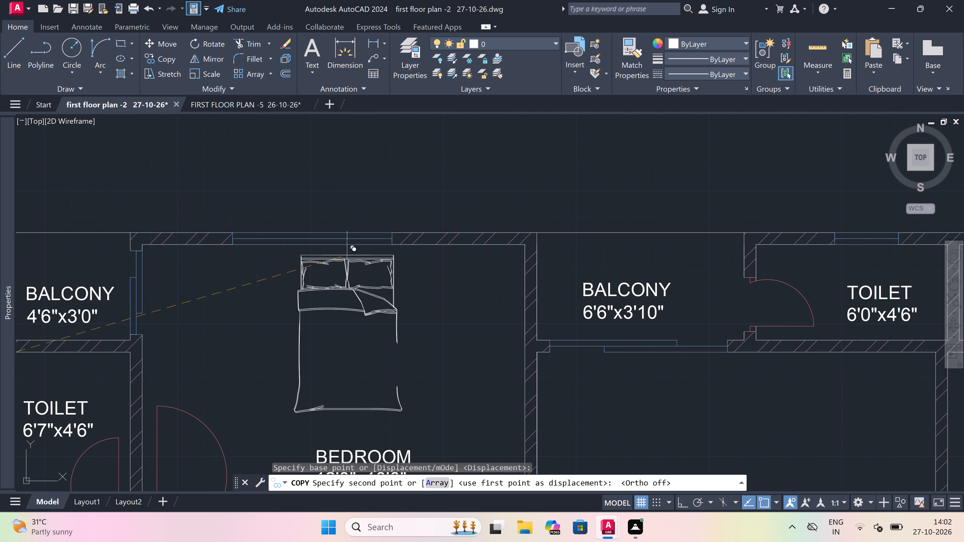
{"action": "scroll", "coordinate": [344, 250], "scroll_direction": "up", "scroll_amount": 2}
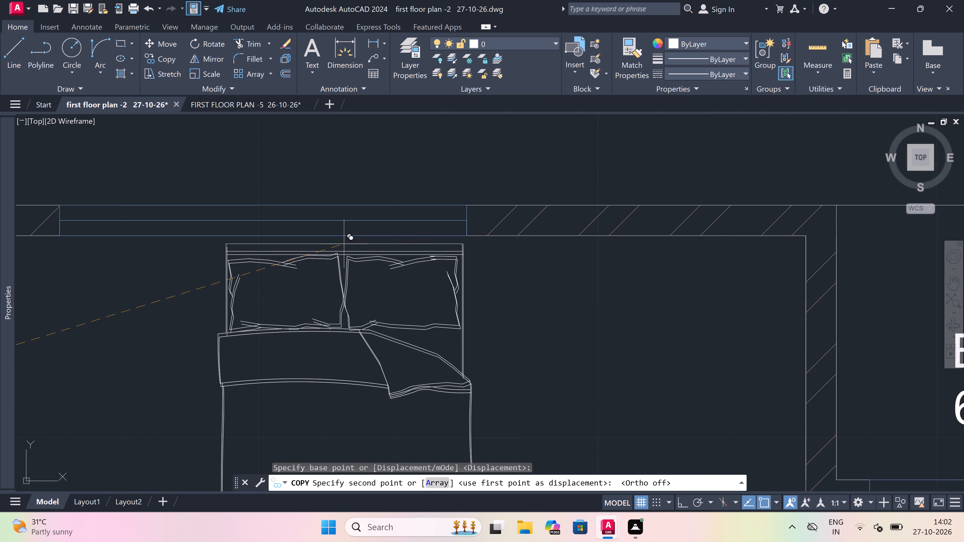
{"action": "scroll", "coordinate": [344, 241], "scroll_direction": "up", "scroll_amount": 3}
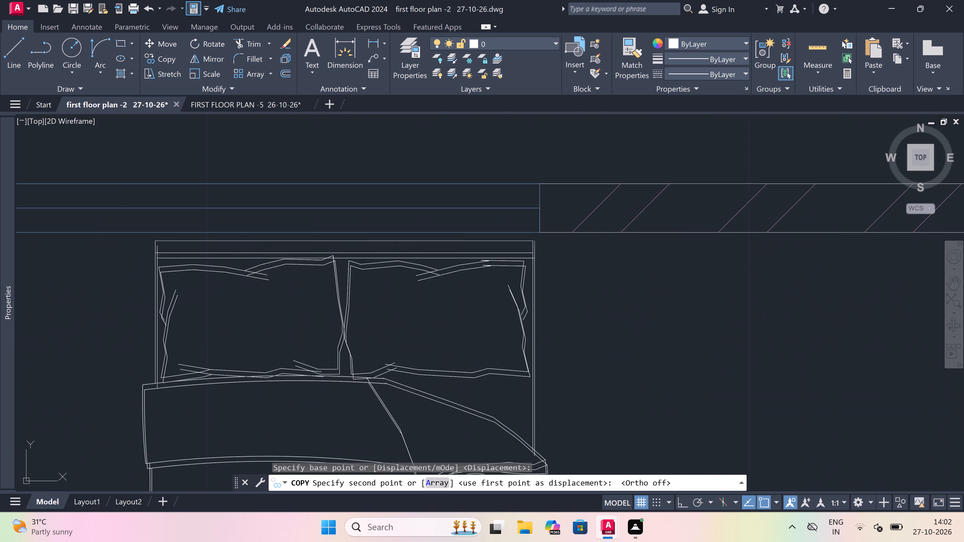
{"action": "left_click", "coordinate": [344, 241]}
{"action": "scroll", "coordinate": [344, 241], "scroll_direction": "down", "scroll_amount": 8}
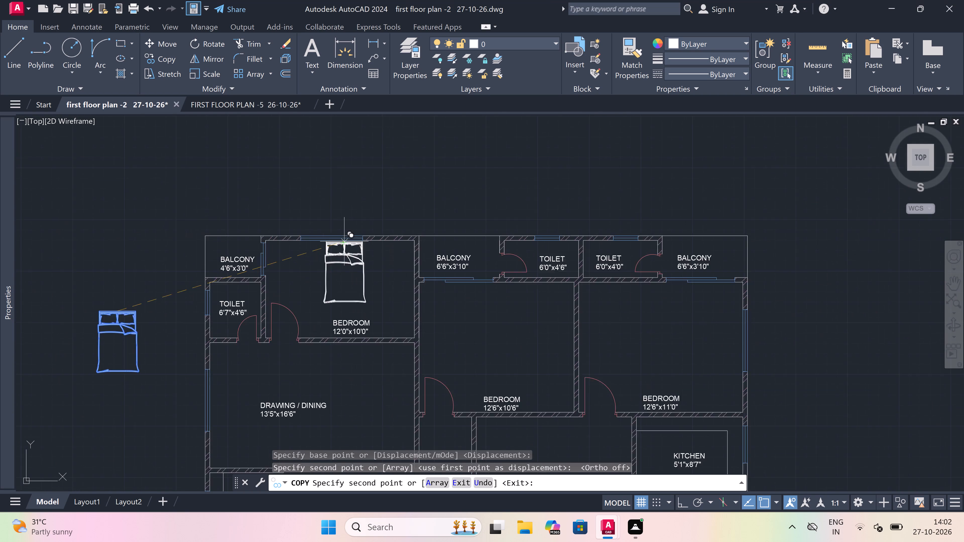
{"action": "scroll", "coordinate": [344, 241], "scroll_direction": "down", "scroll_amount": 1}
{"action": "scroll", "coordinate": [451, 280], "scroll_direction": "up", "scroll_amount": 3}
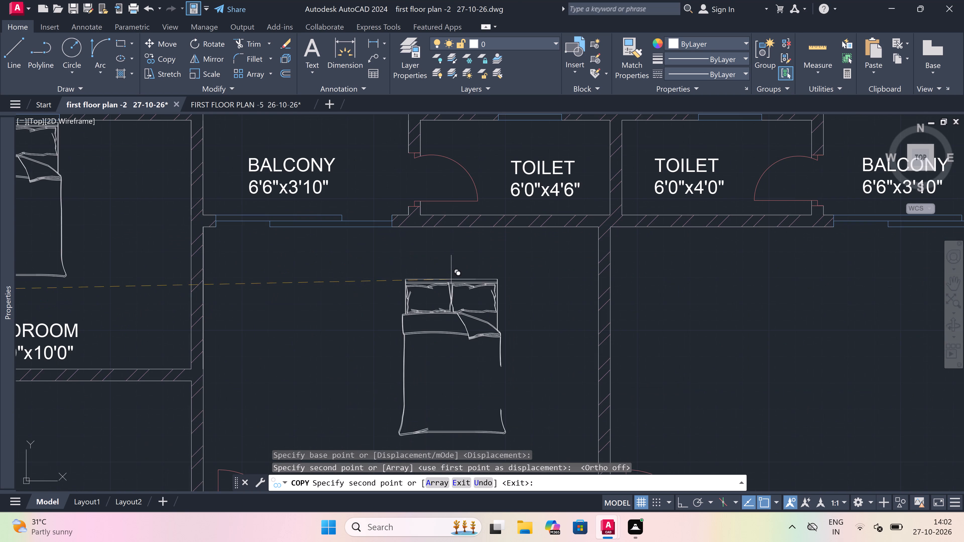
{"action": "scroll", "coordinate": [445, 261], "scroll_direction": "down", "scroll_amount": 3}
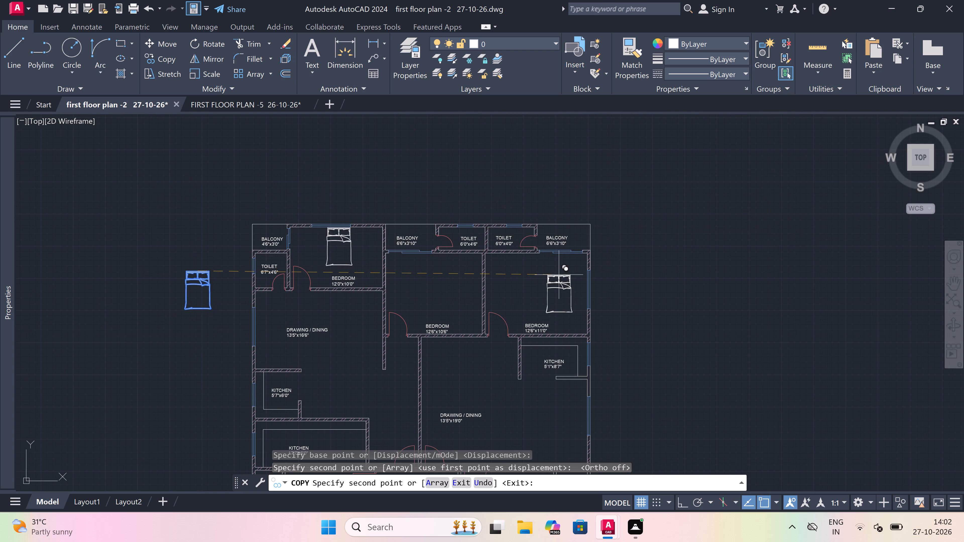
{"action": "scroll", "coordinate": [434, 259], "scroll_direction": "down", "scroll_amount": 2}
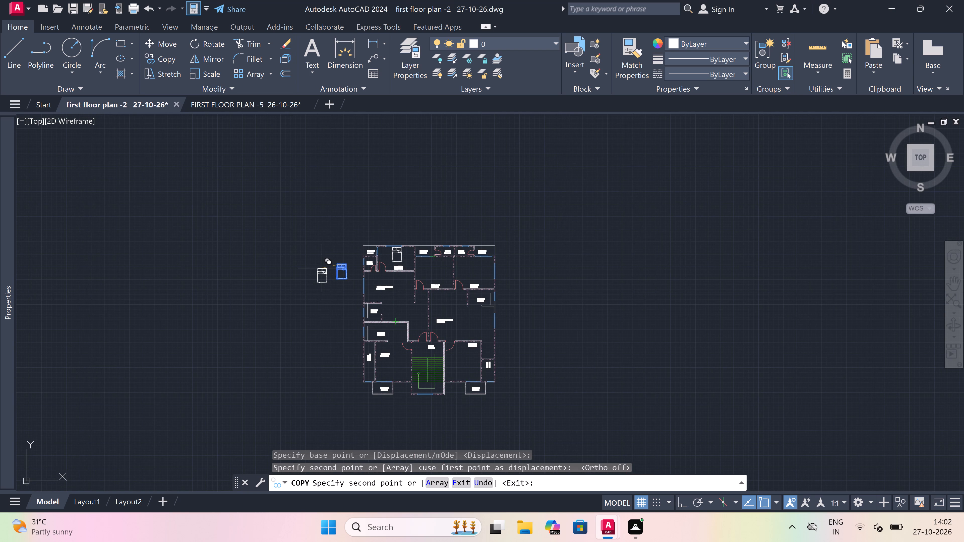
{"action": "key", "text": "Escape"}
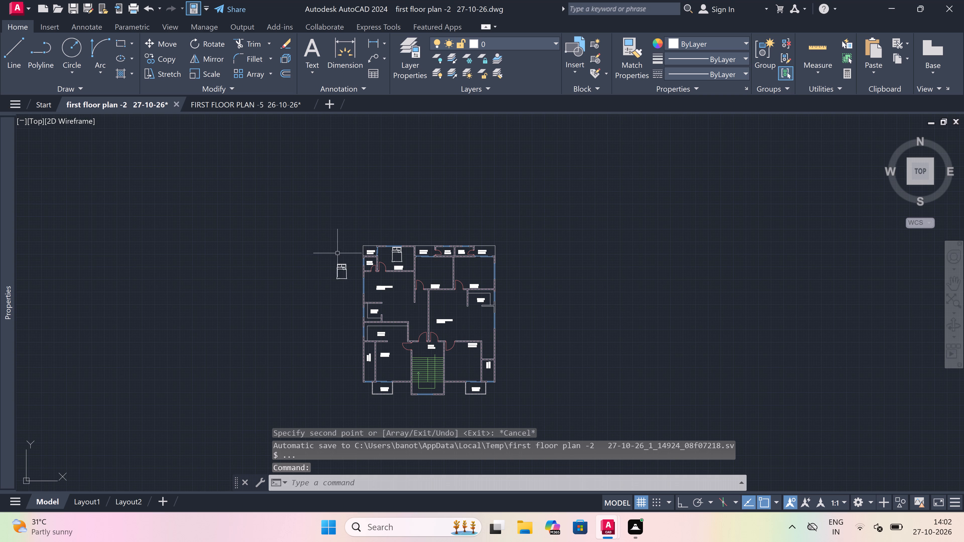
Rotate the spare bed west of the plan by 270° so its headboard faces east.
{"action": "scroll", "coordinate": [337, 253], "scroll_direction": "up", "scroll_amount": 2}
{"action": "scroll", "coordinate": [380, 294], "scroll_direction": "up", "scroll_amount": 1}
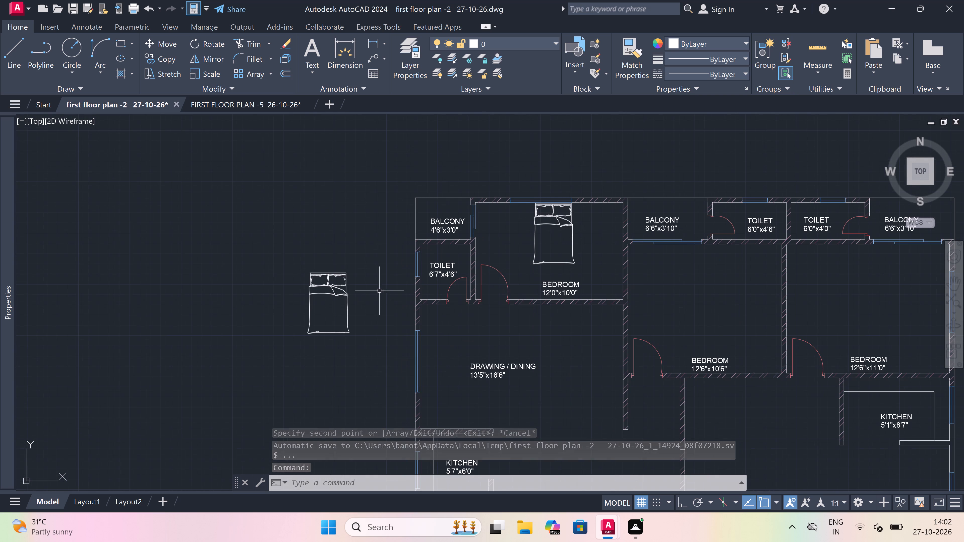
{"action": "left_click", "coordinate": [372, 271]}
{"action": "left_click", "coordinate": [265, 353]}
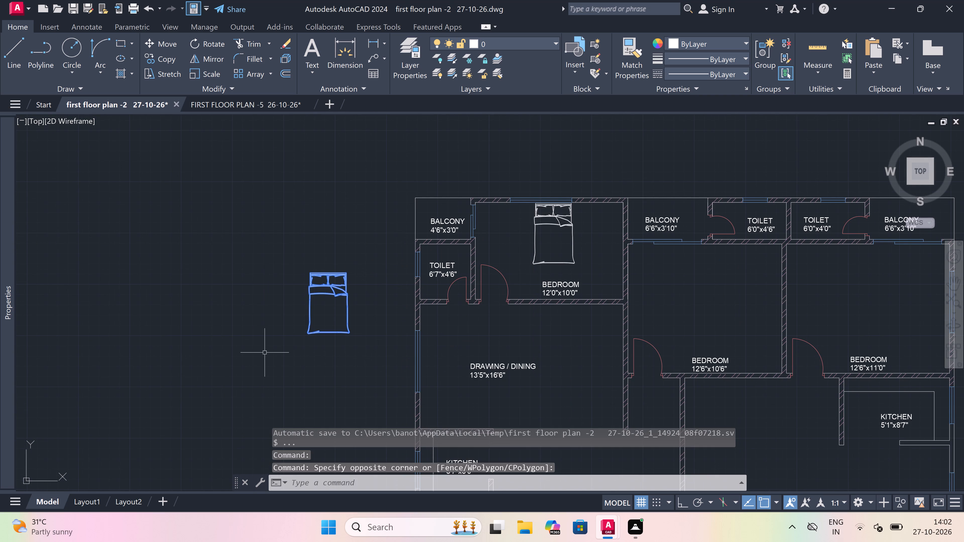
{"action": "left_click", "coordinate": [217, 41]}
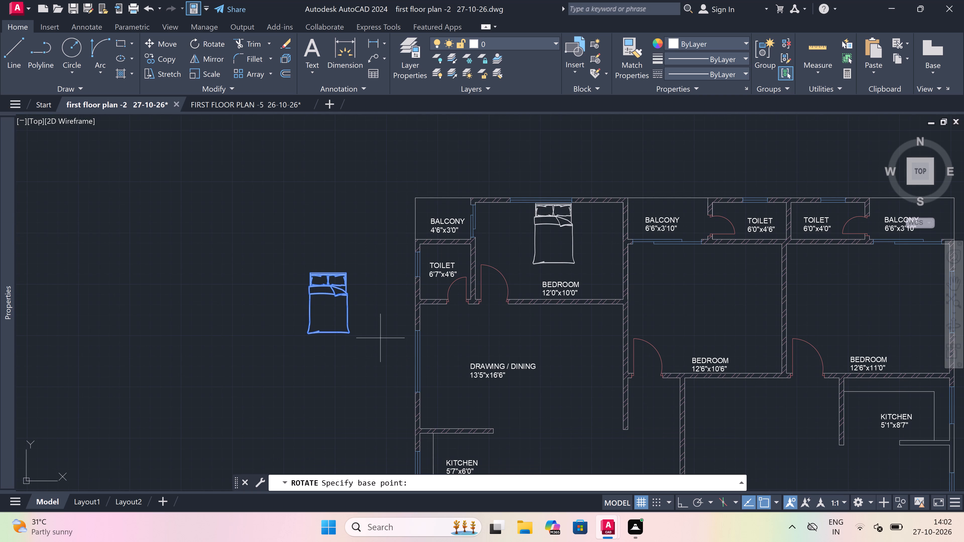
{"action": "left_click", "coordinate": [330, 318]}
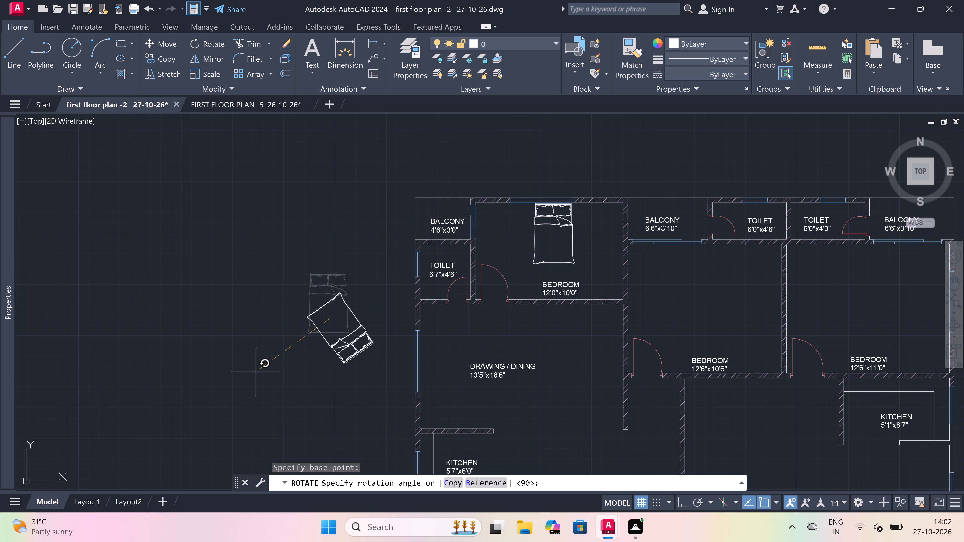
{"action": "key", "text": "F8"}
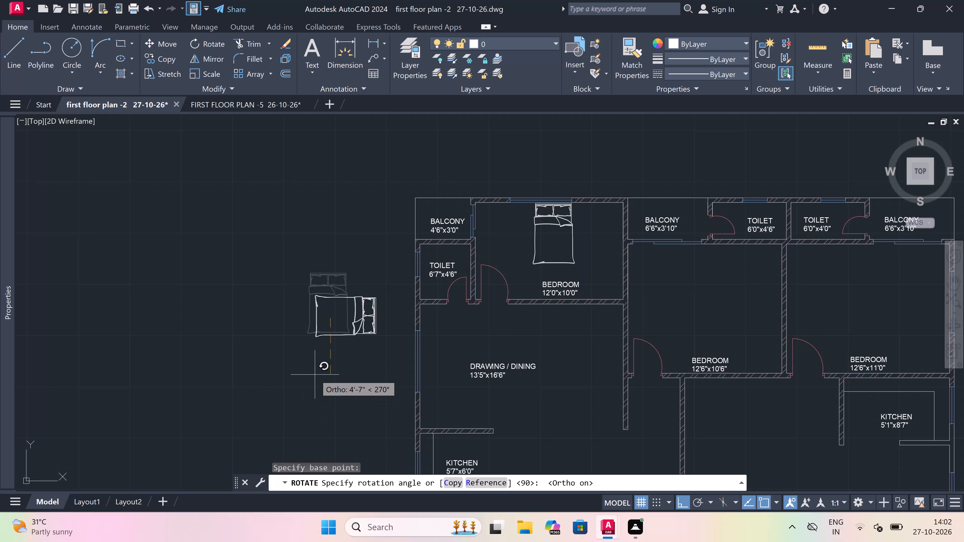
{"action": "left_click", "coordinate": [333, 365]}
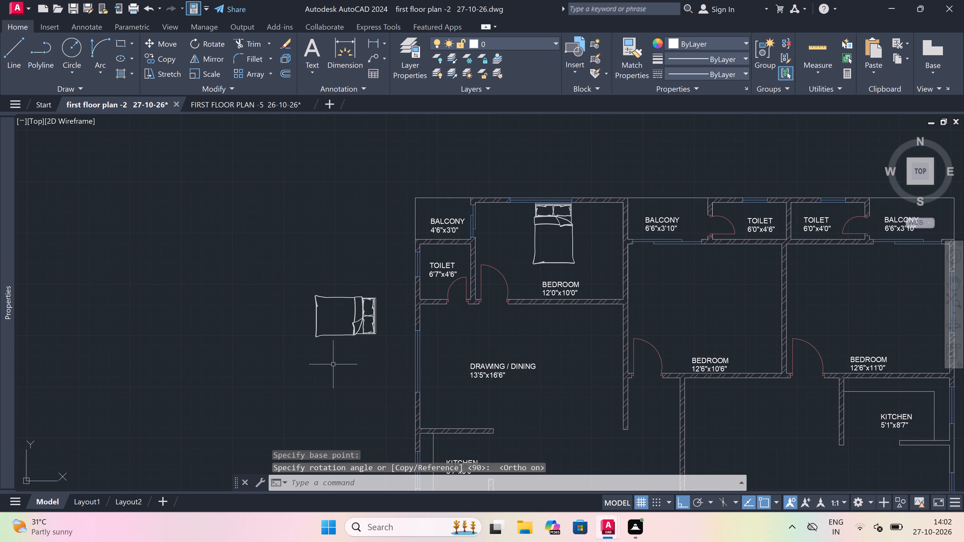
Copy the rotated bed into the 12'6"x11'0" bedroom, with its headboard beside the window in the east wall.
{"action": "scroll", "coordinate": [379, 309], "scroll_direction": "up", "scroll_amount": 1}
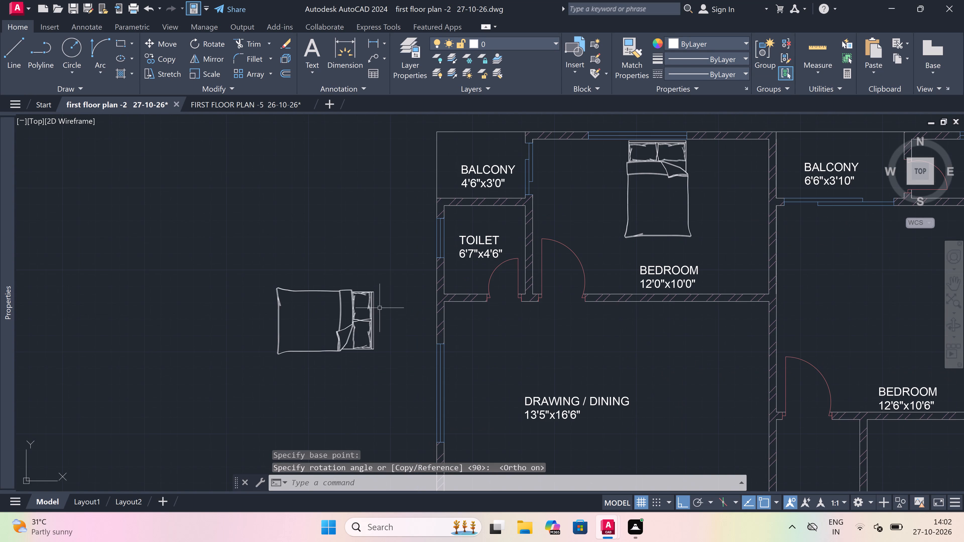
{"action": "left_click", "coordinate": [390, 273]}
{"action": "left_click", "coordinate": [166, 435]}
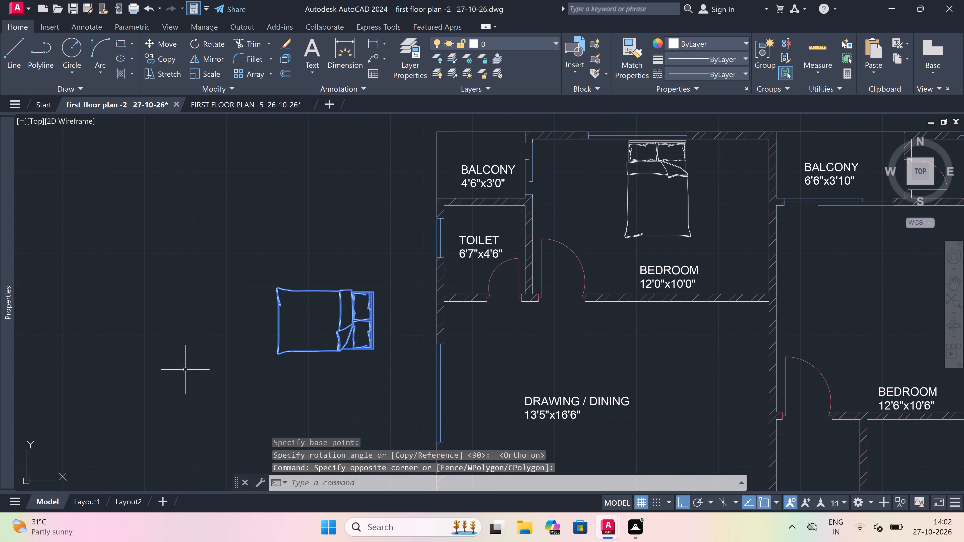
{"action": "left_click", "coordinate": [167, 59]}
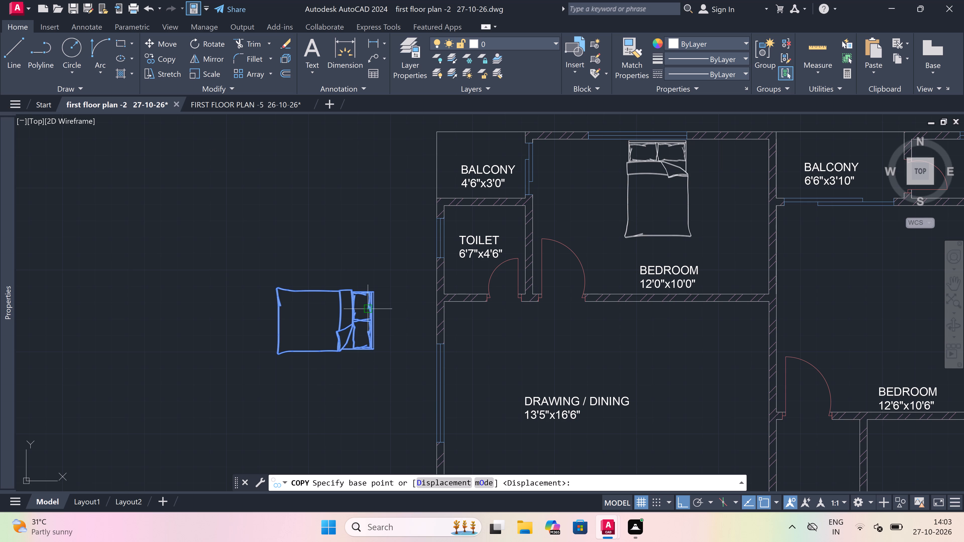
{"action": "left_click", "coordinate": [375, 322]}
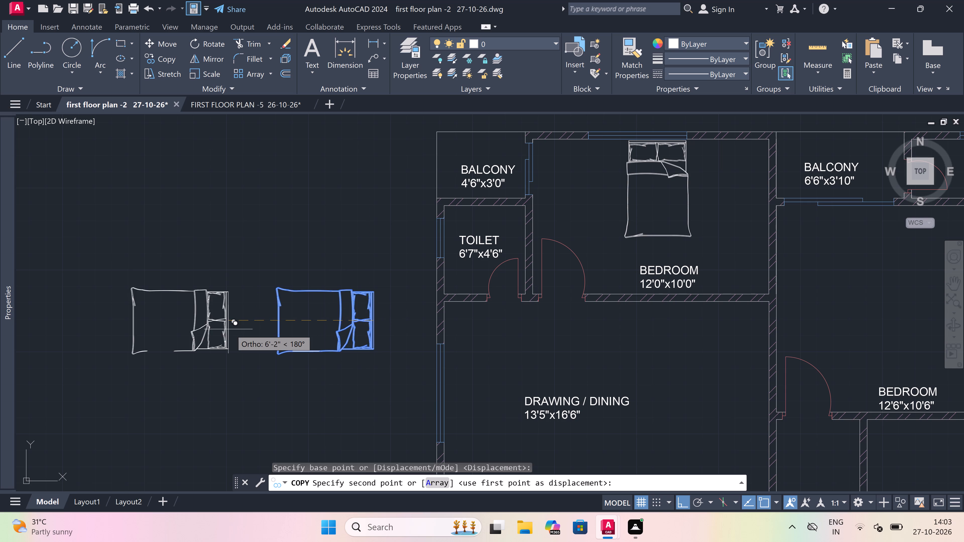
{"action": "scroll", "coordinate": [228, 329], "scroll_direction": "down", "scroll_amount": 2}
{"action": "scroll", "coordinate": [630, 305], "scroll_direction": "up", "scroll_amount": 1}
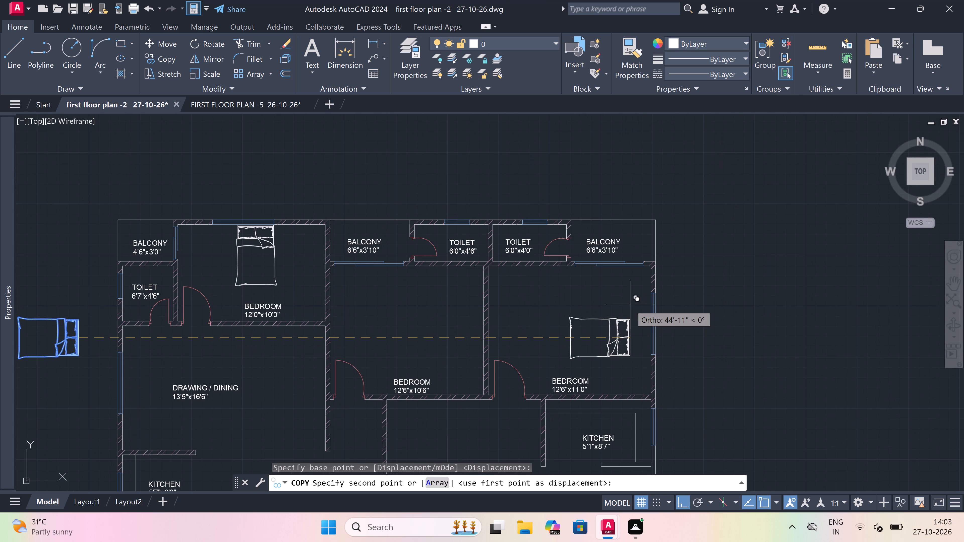
{"action": "key", "text": "F8"}
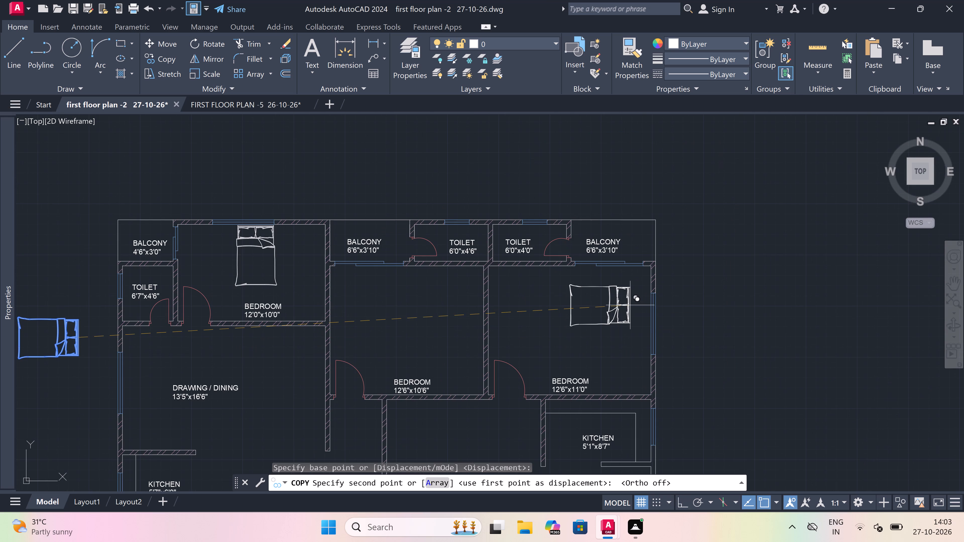
{"action": "scroll", "coordinate": [651, 330], "scroll_direction": "up", "scroll_amount": 2}
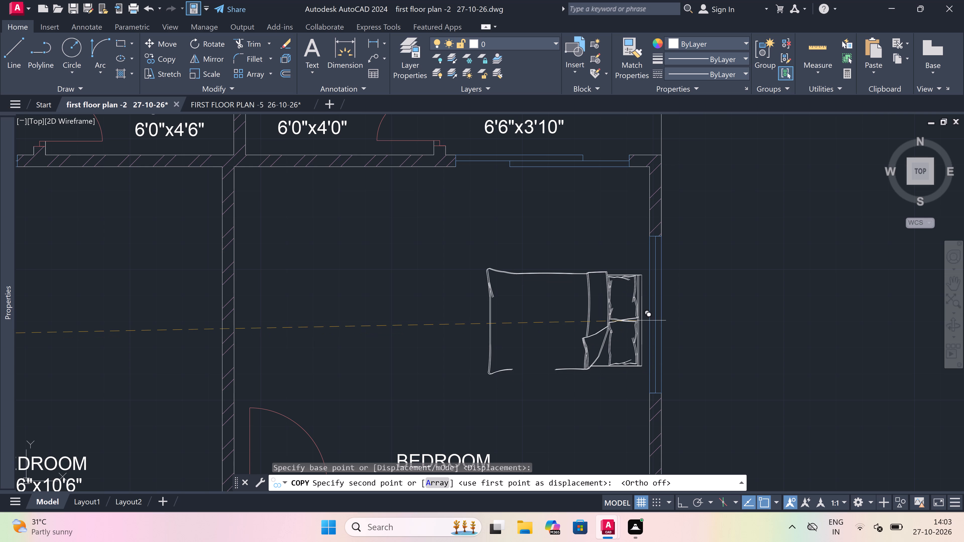
{"action": "left_click", "coordinate": [642, 322]}
Place another copy of the rotated bed in the 12'6"x10'6" bedroom, with its headboard near the east partition wall.
{"action": "scroll", "coordinate": [642, 322], "scroll_direction": "down", "scroll_amount": 2}
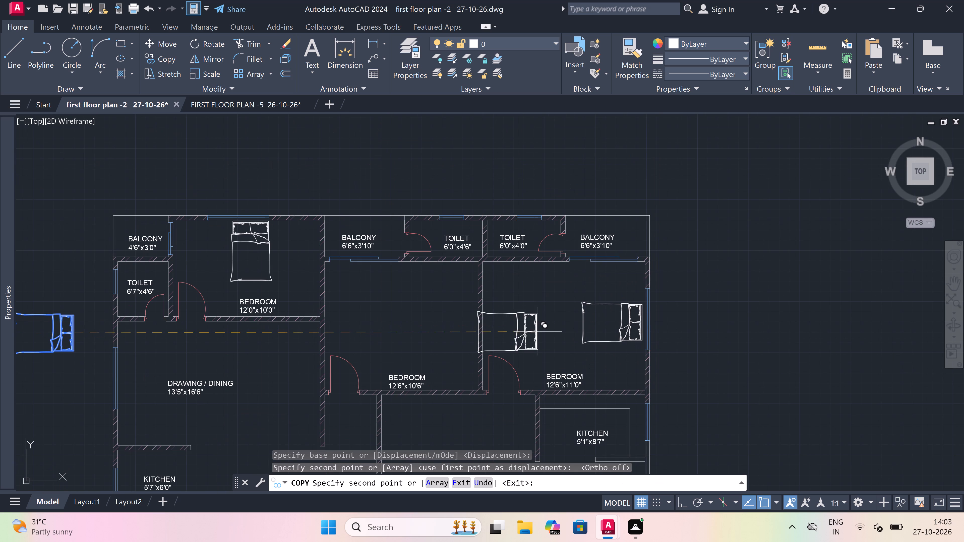
{"action": "scroll", "coordinate": [459, 318], "scroll_direction": "up", "scroll_amount": 1}
{"action": "scroll", "coordinate": [486, 316], "scroll_direction": "up", "scroll_amount": 2}
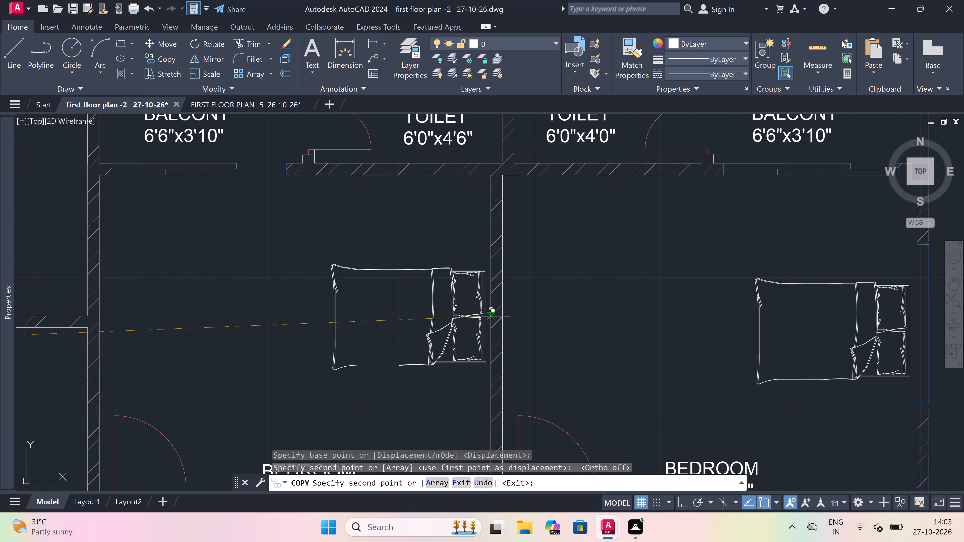
{"action": "left_click", "coordinate": [483, 317]}
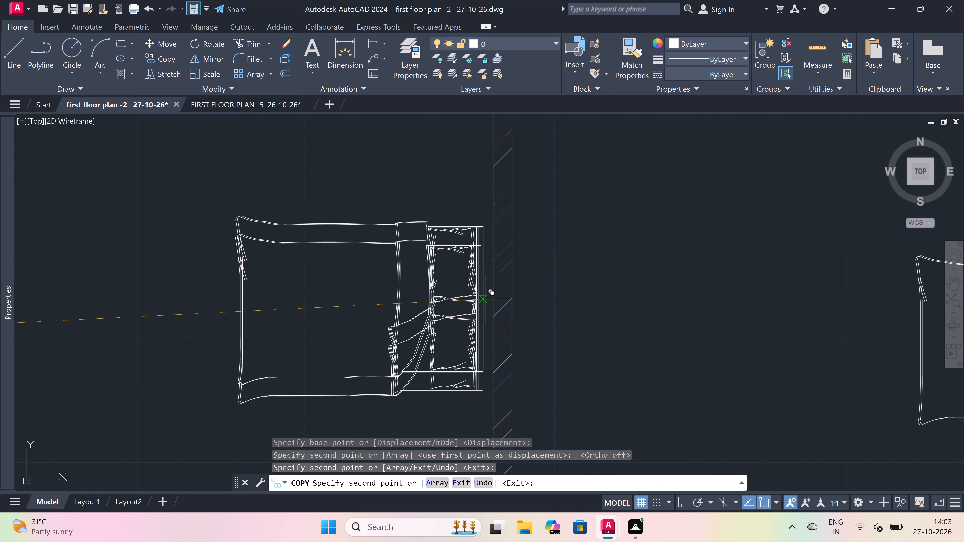
Place another copy of the rotated bed in the 11'0"x13'0" bedroom, with its headboard against the stair wall.
{"action": "scroll", "coordinate": [479, 252], "scroll_direction": "down", "scroll_amount": 8}
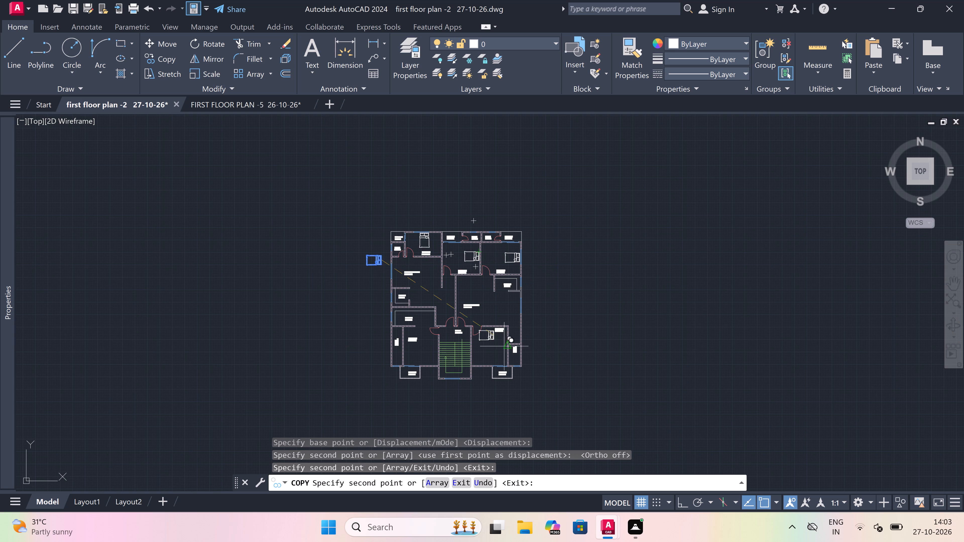
{"action": "scroll", "coordinate": [511, 366], "scroll_direction": "up", "scroll_amount": 3}
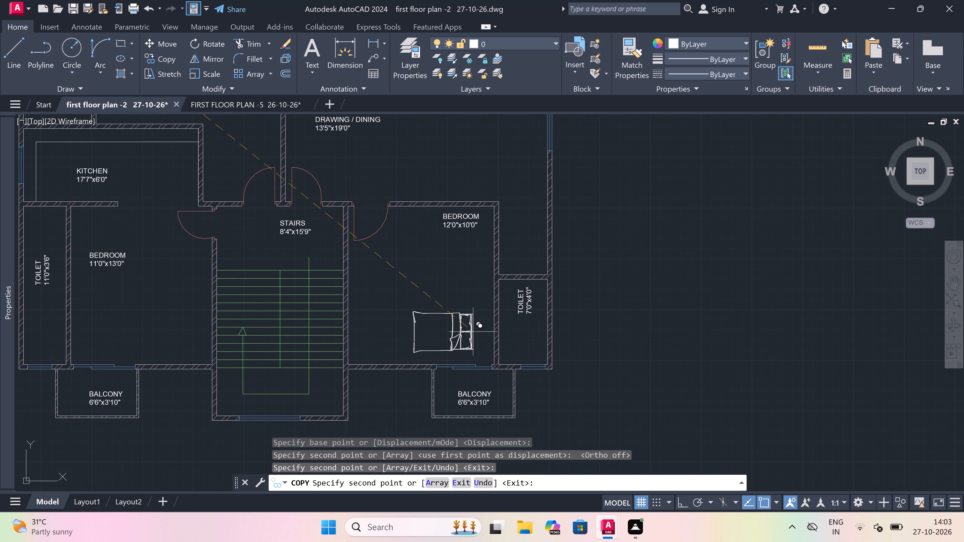
{"action": "scroll", "coordinate": [484, 287], "scroll_direction": "down", "scroll_amount": 2}
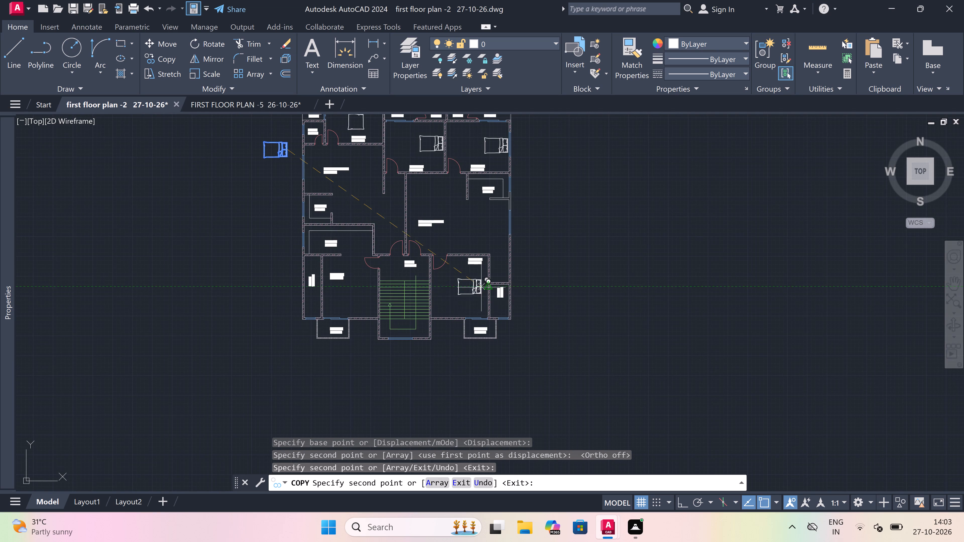
{"action": "scroll", "coordinate": [324, 288], "scroll_direction": "up", "scroll_amount": 2}
{"action": "scroll", "coordinate": [444, 279], "scroll_direction": "up", "scroll_amount": 2}
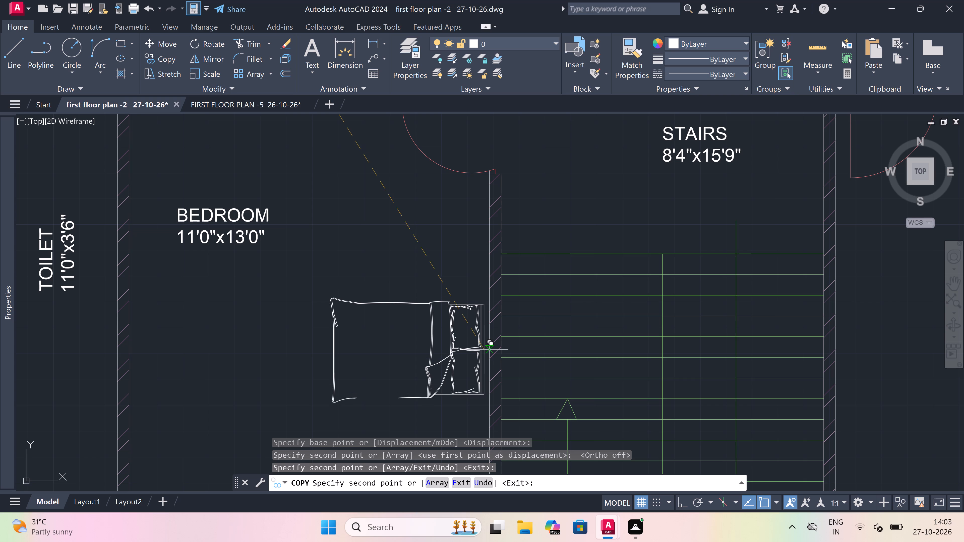
{"action": "left_click", "coordinate": [484, 357]}
{"action": "scroll", "coordinate": [443, 298], "scroll_direction": "down", "scroll_amount": 6}
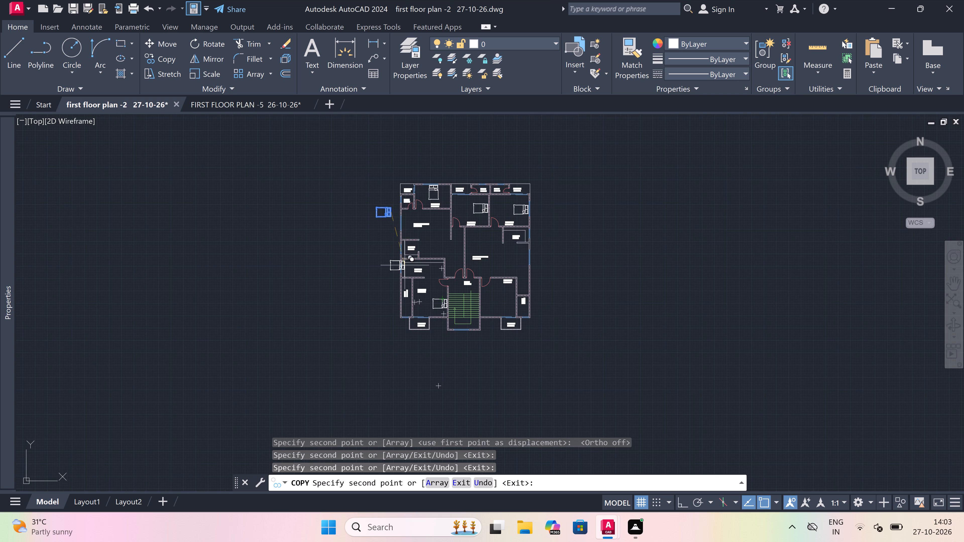
{"action": "scroll", "coordinate": [395, 225], "scroll_direction": "up", "scroll_amount": 2}
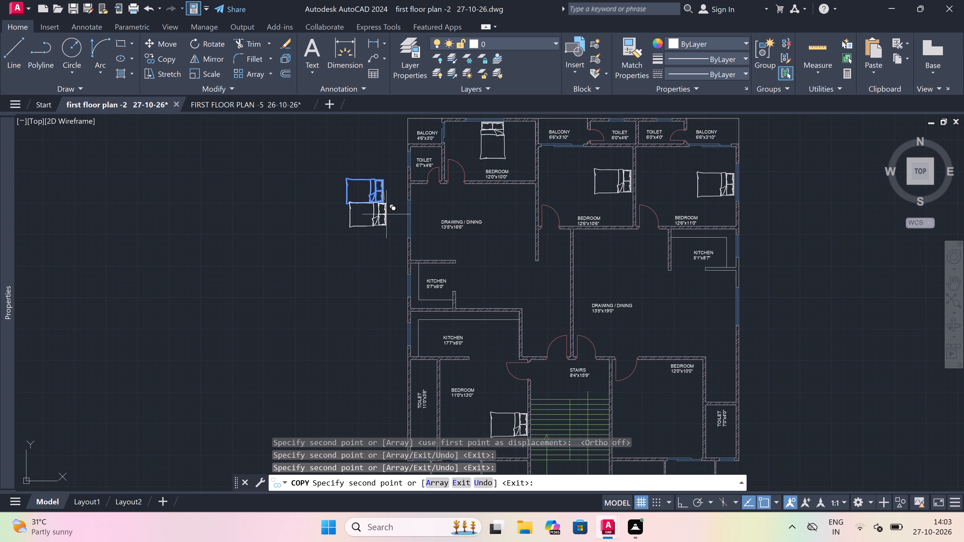
{"action": "key", "text": "Escape"}
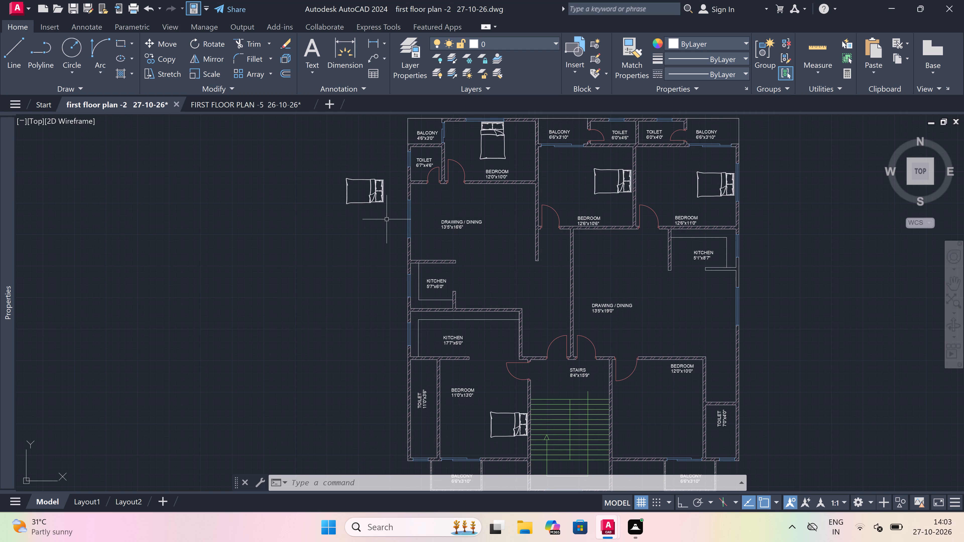
Rotate the spare bed west of the plan by half a turn so its headboard faces west.
{"action": "scroll", "coordinate": [387, 218], "scroll_direction": "down", "scroll_amount": 1}
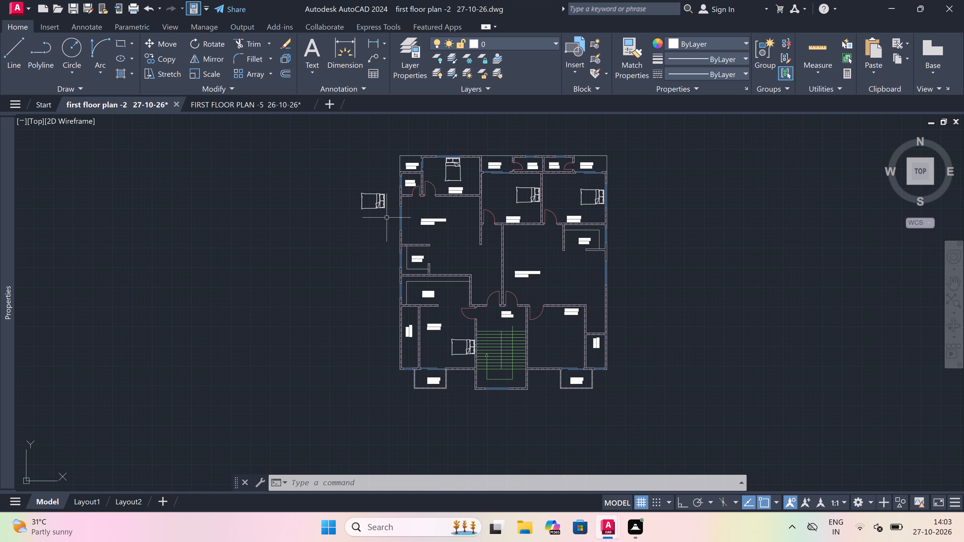
{"action": "scroll", "coordinate": [393, 175], "scroll_direction": "up", "scroll_amount": 2}
{"action": "left_click_drag", "start_coordinate": [387, 201], "coordinate": [386, 205]}
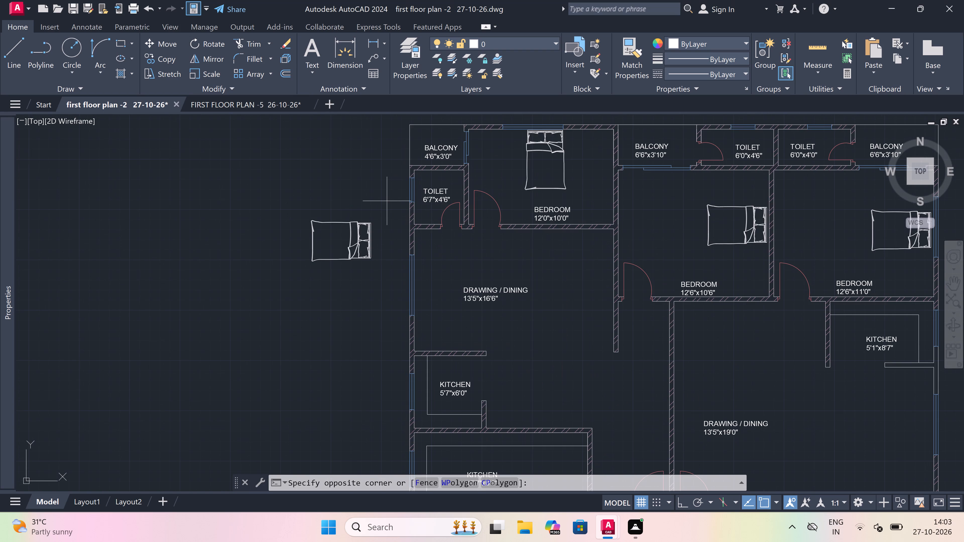
{"action": "left_click", "coordinate": [191, 347]}
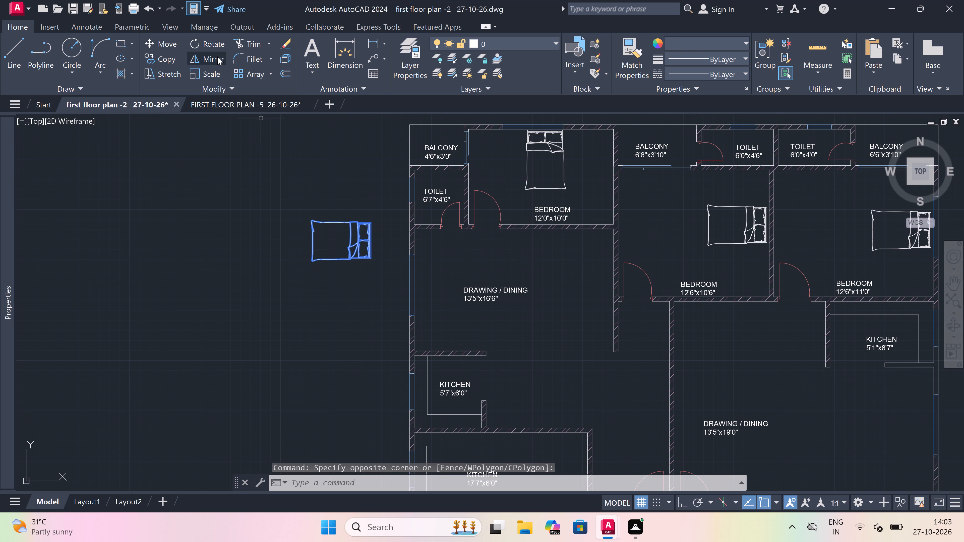
{"action": "left_click", "coordinate": [217, 42]}
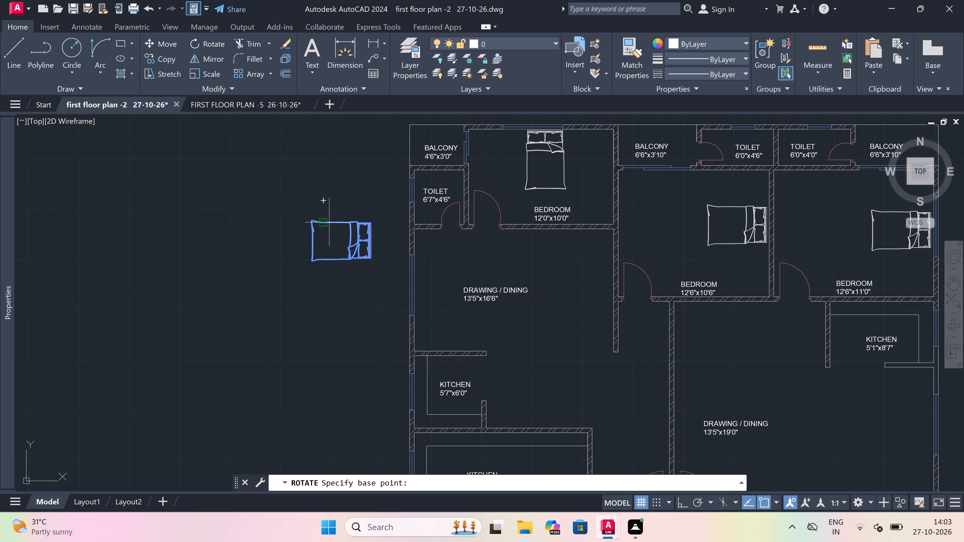
{"action": "left_click_drag", "start_coordinate": [332, 227], "coordinate": [330, 221]}
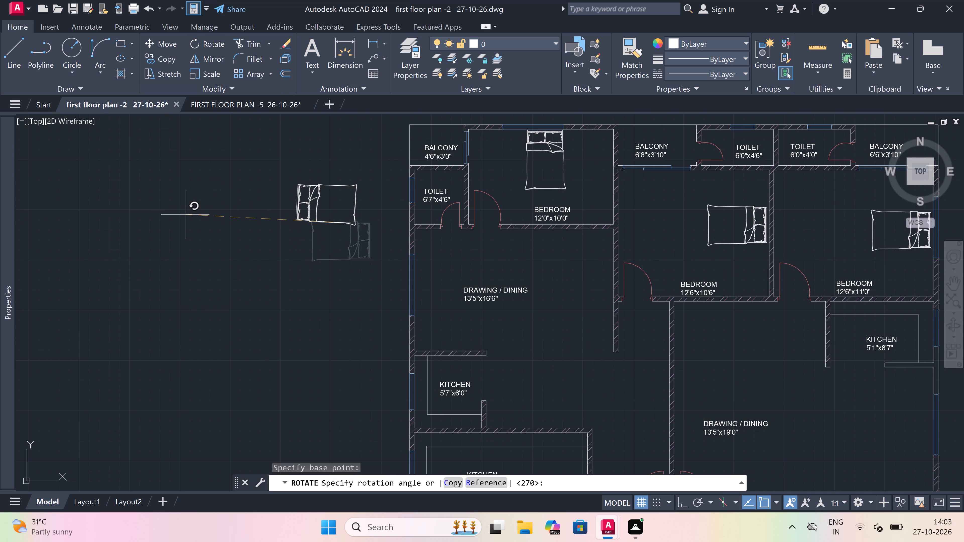
{"action": "key", "text": "F8"}
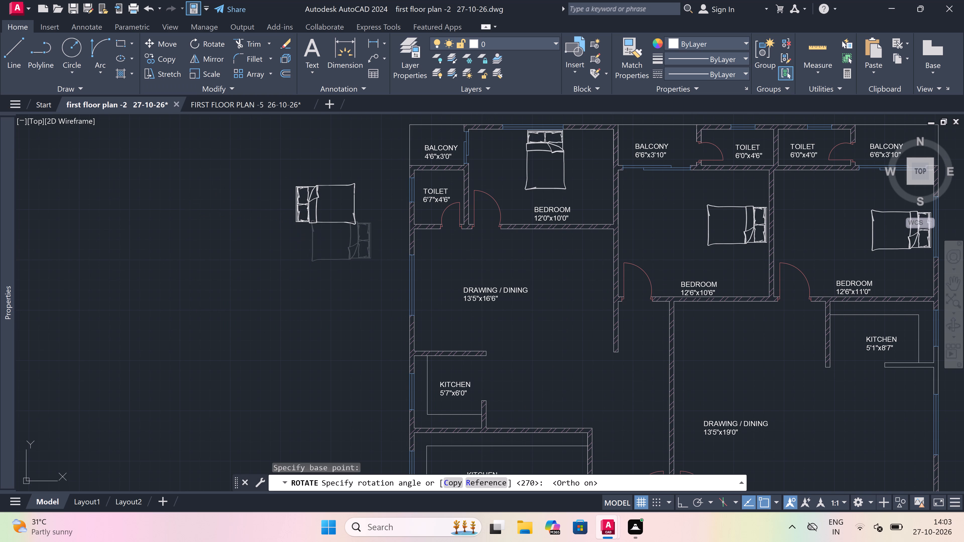
{"action": "left_click", "coordinate": [216, 212]}
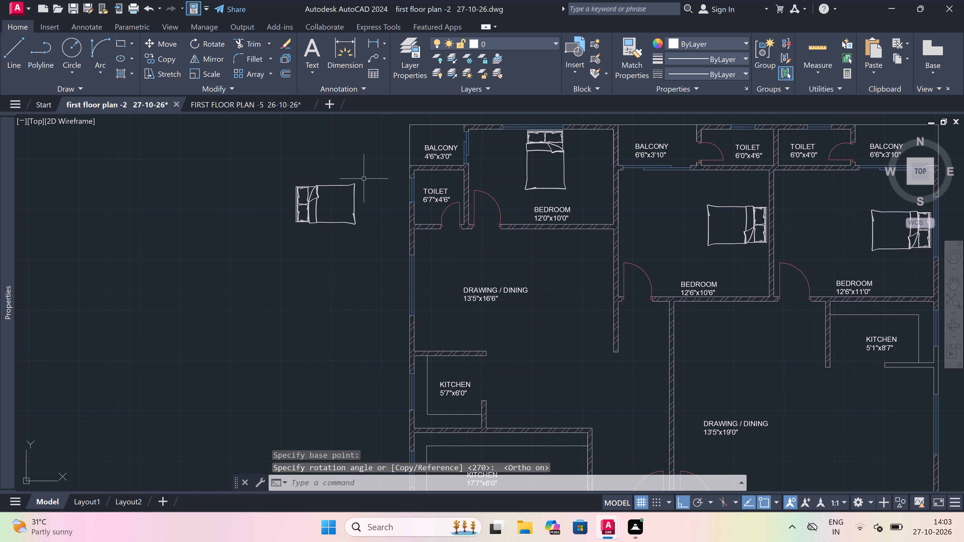
Copy the turned bed into the 12'0"x10'0" bedroom east of the stairs, with its headboard against the stair wall.
{"action": "left_click", "coordinate": [370, 174]}
{"action": "left_click", "coordinate": [166, 264]}
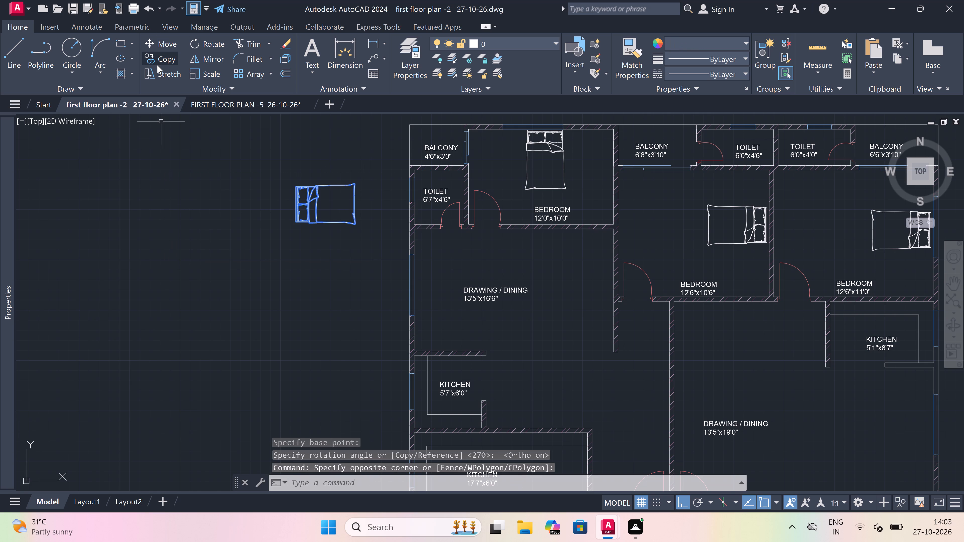
{"action": "left_click", "coordinate": [166, 60]}
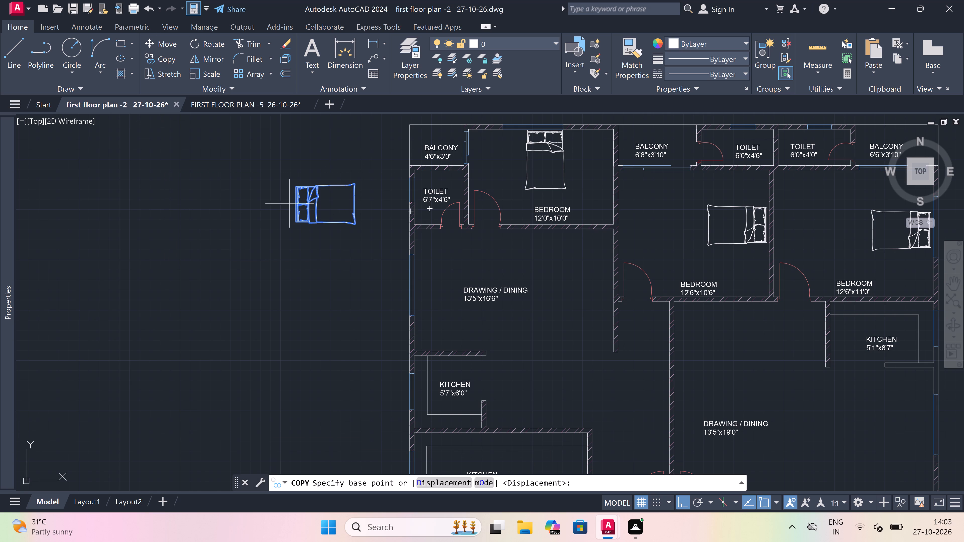
{"action": "left_click_drag", "start_coordinate": [293, 203], "coordinate": [302, 203]}
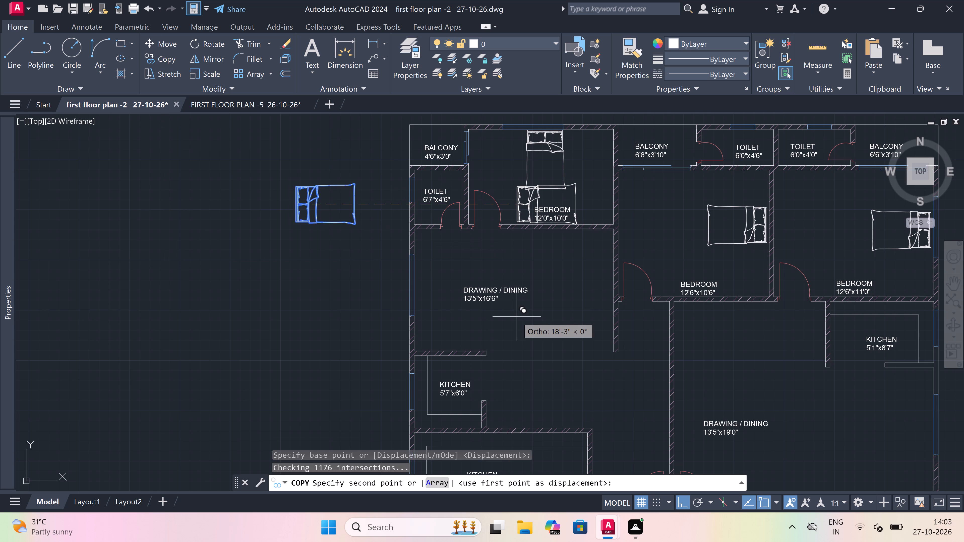
{"action": "key", "text": "F8"}
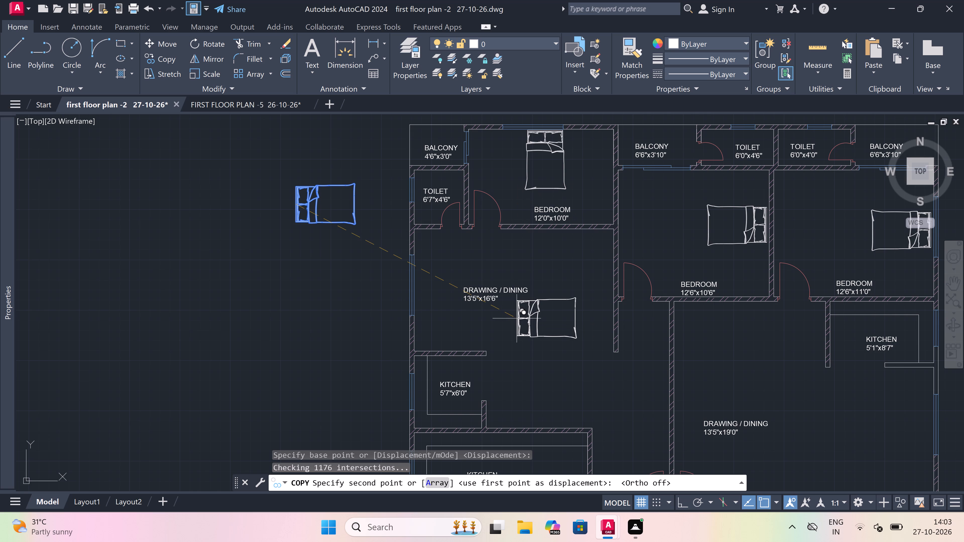
{"action": "scroll", "coordinate": [441, 263], "scroll_direction": "down", "scroll_amount": 3}
{"action": "scroll", "coordinate": [517, 319], "scroll_direction": "up", "scroll_amount": 3}
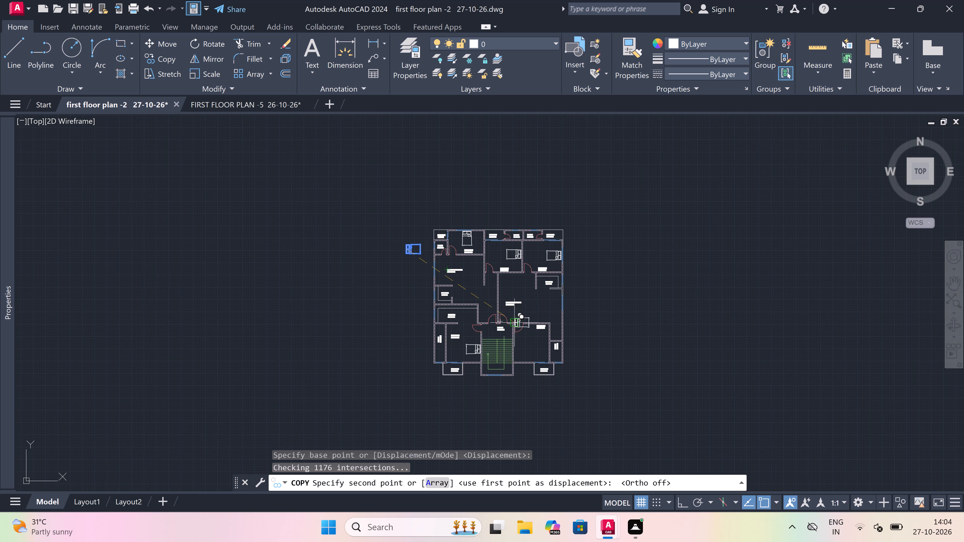
{"action": "scroll", "coordinate": [522, 322], "scroll_direction": "down", "scroll_amount": 2}
{"action": "scroll", "coordinate": [541, 383], "scroll_direction": "up", "scroll_amount": 2}
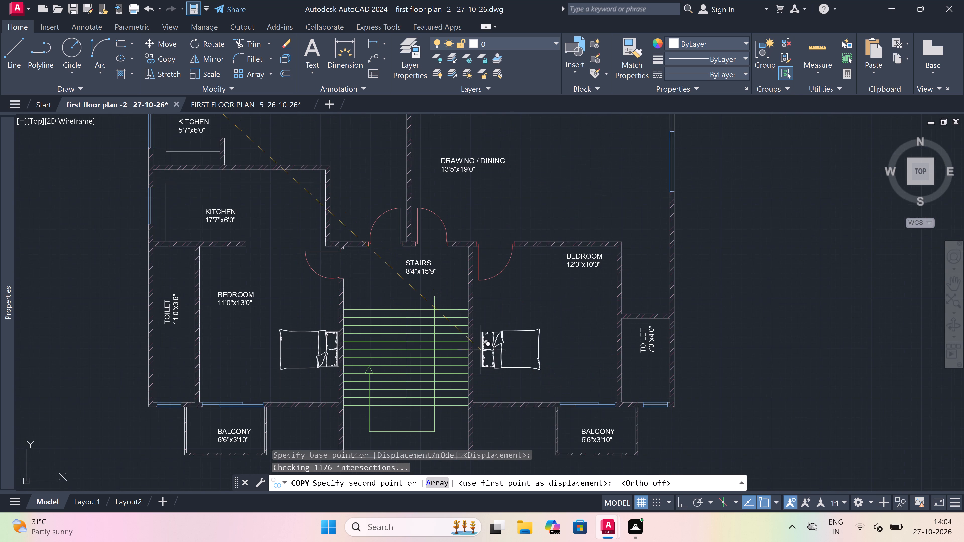
{"action": "scroll", "coordinate": [459, 332], "scroll_direction": "up", "scroll_amount": 2}
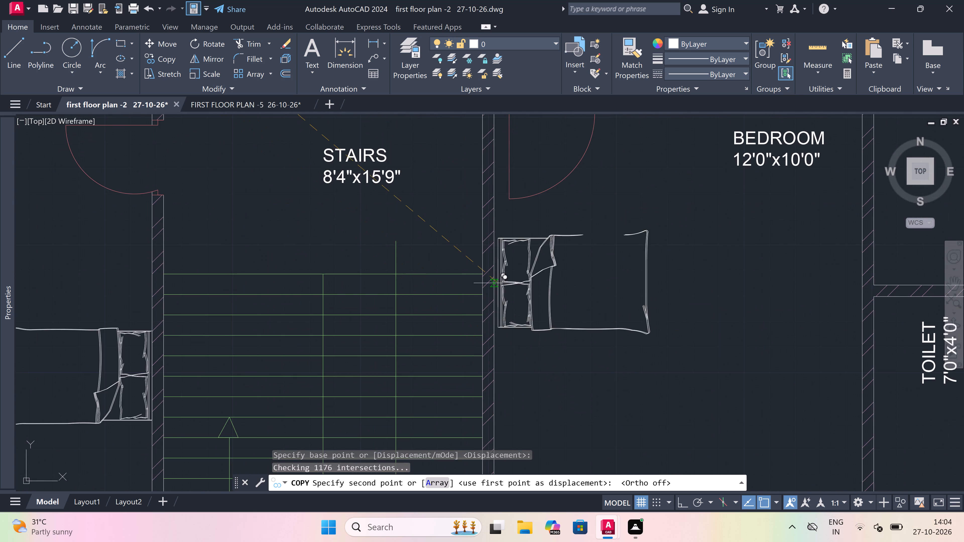
{"action": "scroll", "coordinate": [498, 283], "scroll_direction": "down", "scroll_amount": 2}
{"action": "scroll", "coordinate": [502, 315], "scroll_direction": "up", "scroll_amount": 2}
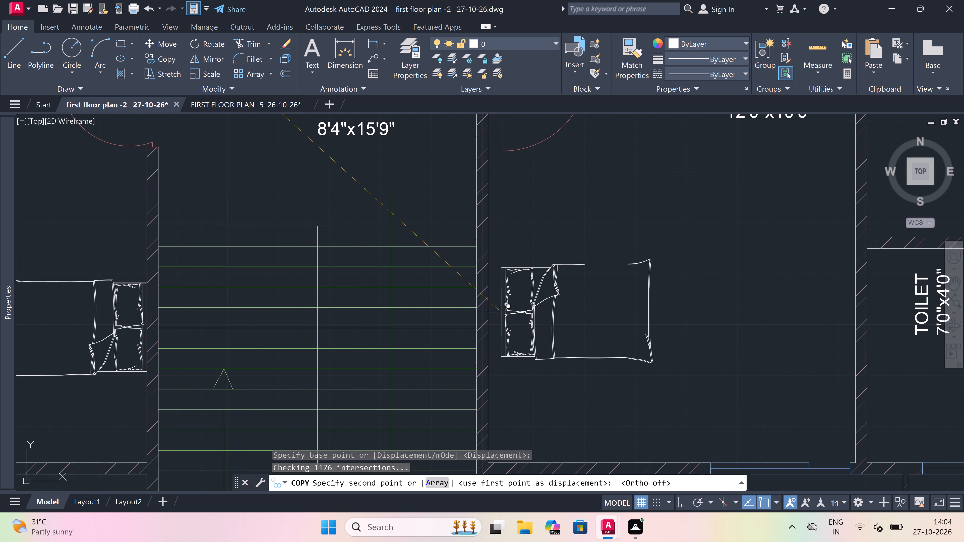
{"action": "scroll", "coordinate": [492, 306], "scroll_direction": "down", "scroll_amount": 1}
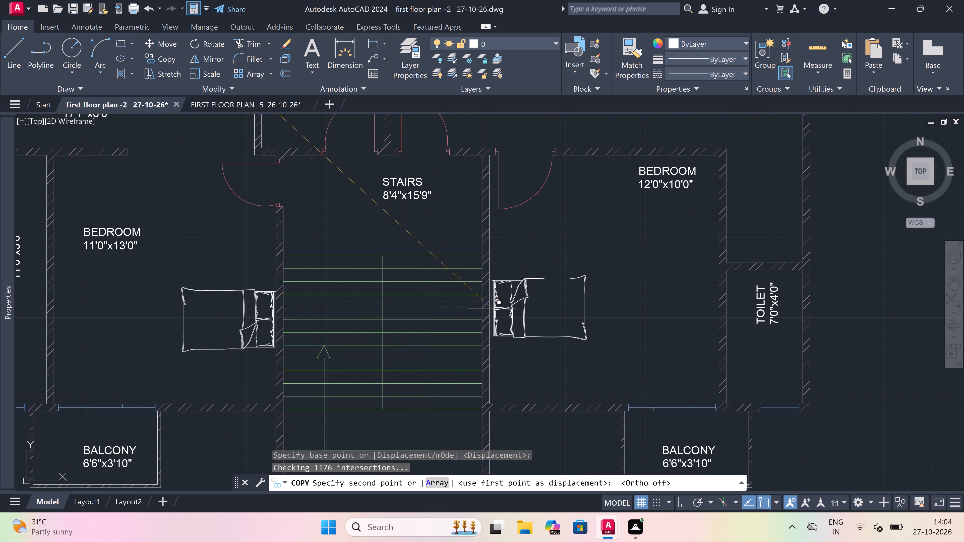
{"action": "scroll", "coordinate": [492, 319], "scroll_direction": "up", "scroll_amount": 1}
{"action": "left_click_drag", "start_coordinate": [489, 314], "coordinate": [501, 311]}
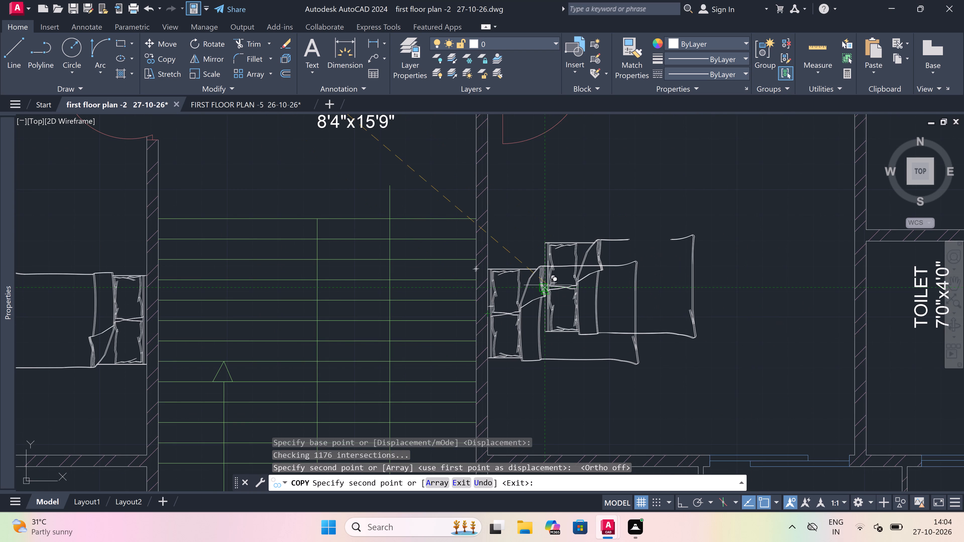
{"action": "scroll", "coordinate": [548, 284], "scroll_direction": "down", "scroll_amount": 4}
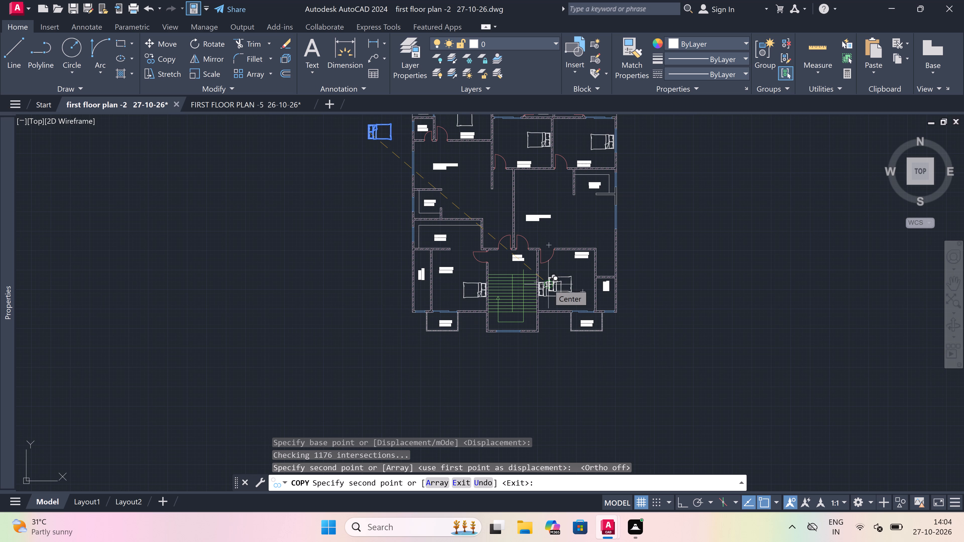
{"action": "key", "text": "Escape"}
Delete the spare bed west of the plan.
{"action": "scroll", "coordinate": [435, 270], "scroll_direction": "down", "scroll_amount": 1}
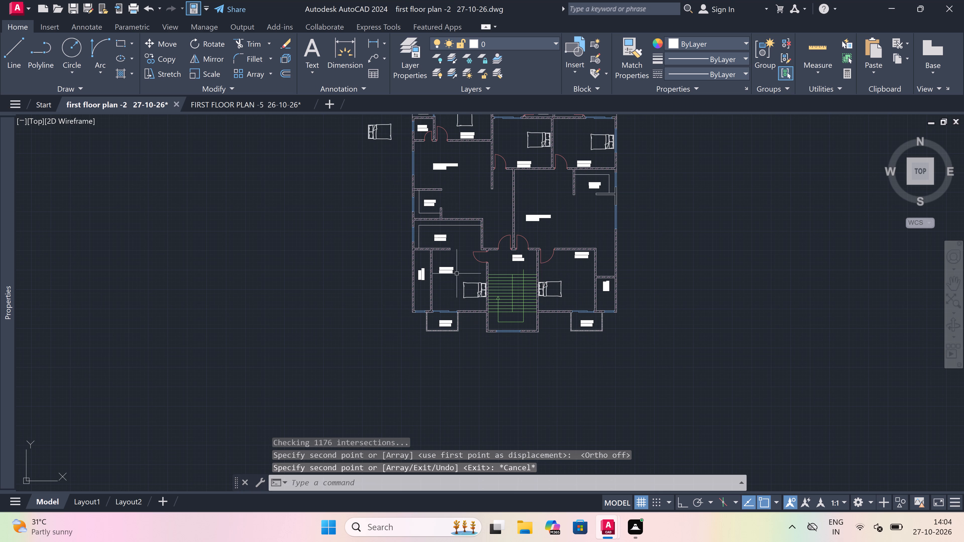
{"action": "scroll", "coordinate": [435, 270], "scroll_direction": "down", "scroll_amount": 2}
{"action": "scroll", "coordinate": [421, 237], "scroll_direction": "up", "scroll_amount": 3}
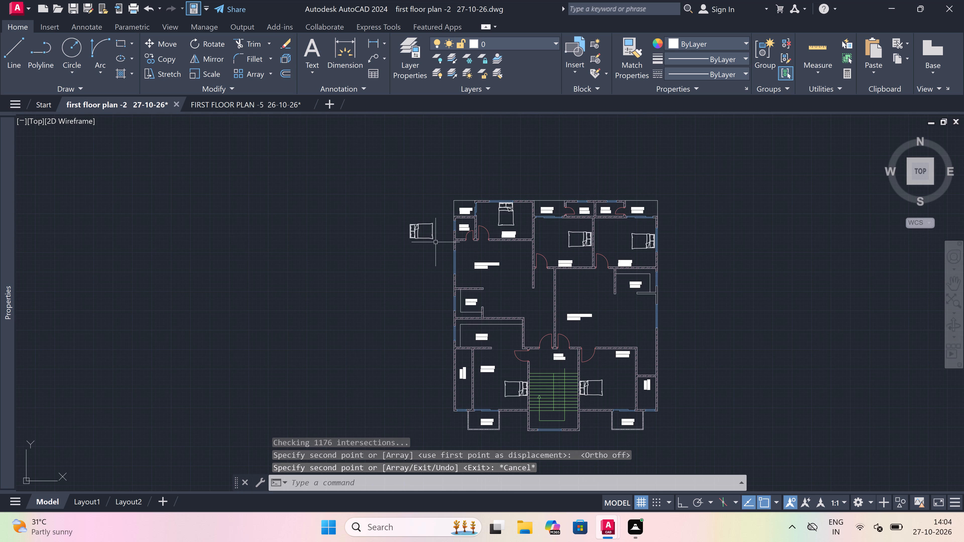
{"action": "scroll", "coordinate": [436, 242], "scroll_direction": "up", "scroll_amount": 2}
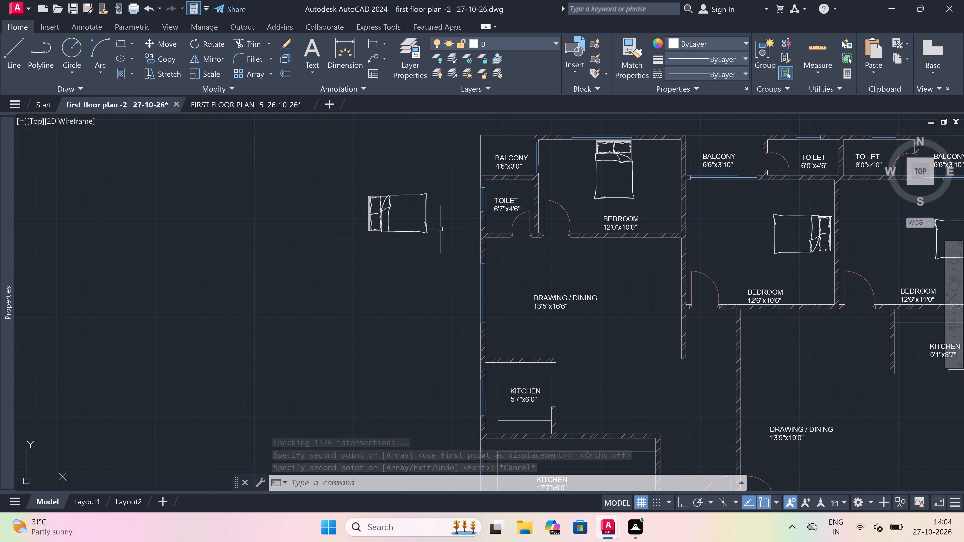
{"action": "left_click_drag", "start_coordinate": [443, 169], "coordinate": [432, 179]}
{"action": "left_click", "coordinate": [278, 299]}
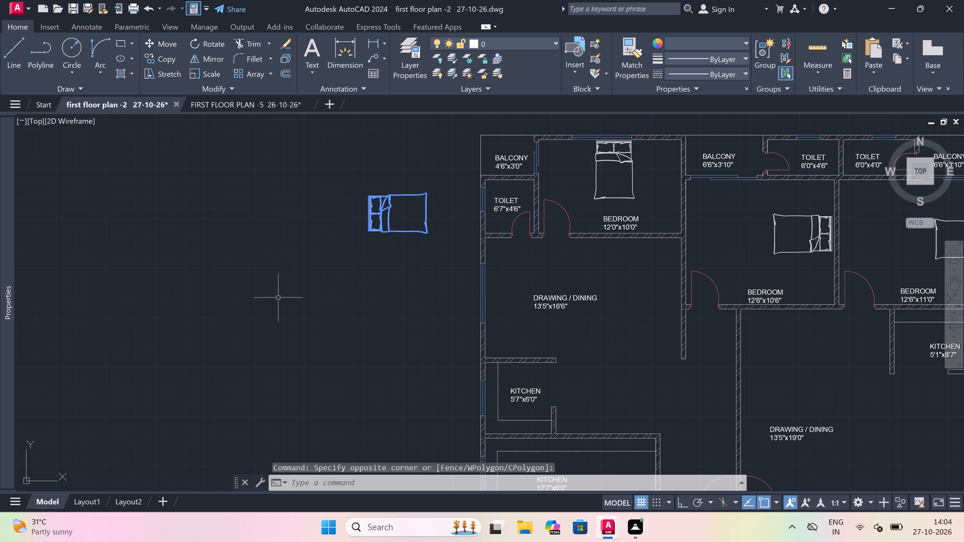
{"action": "scroll", "coordinate": [278, 296], "scroll_direction": "down", "scroll_amount": 3}
{"action": "scroll", "coordinate": [278, 296], "scroll_direction": "up", "scroll_amount": 1}
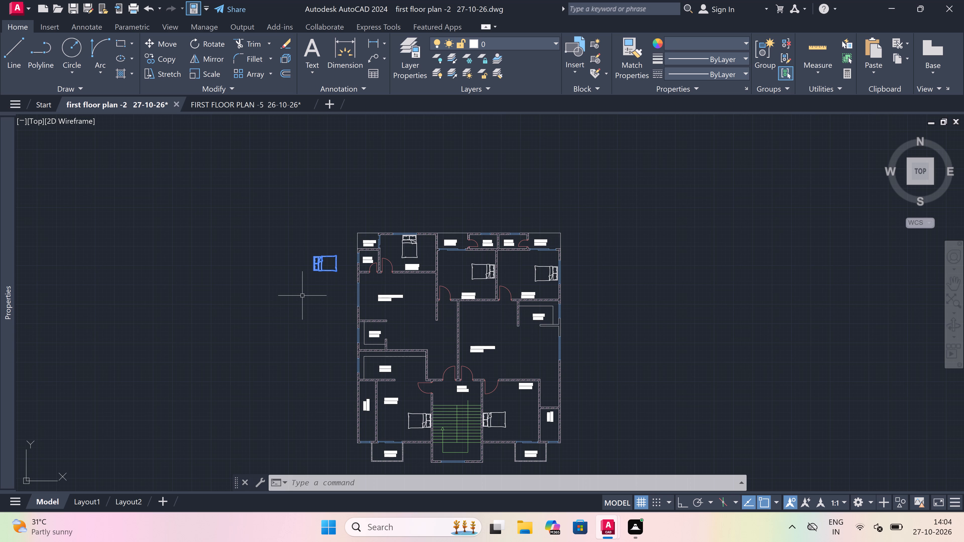
{"action": "scroll", "coordinate": [302, 296], "scroll_direction": "up", "scroll_amount": 1}
{"action": "scroll", "coordinate": [302, 296], "scroll_direction": "down", "scroll_amount": 1}
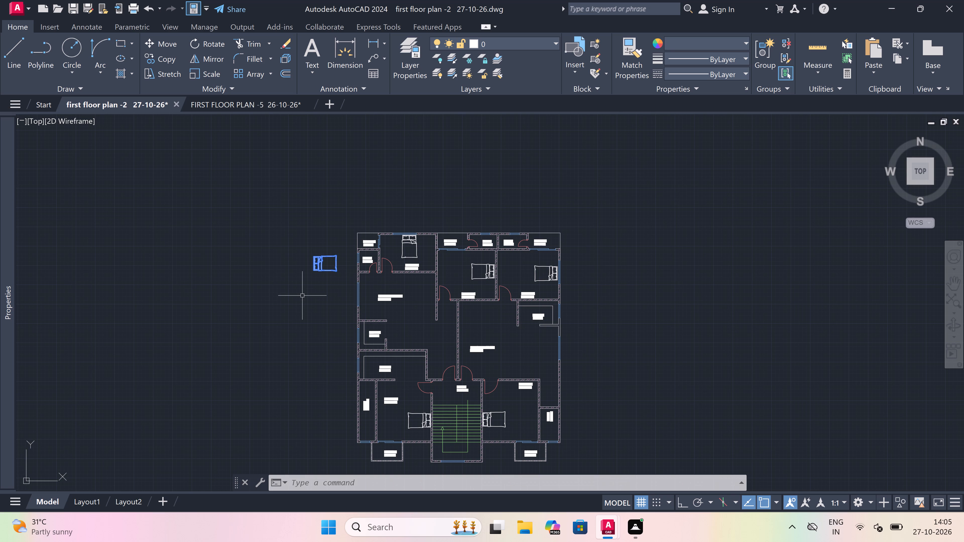
{"action": "key", "text": "Delete"}
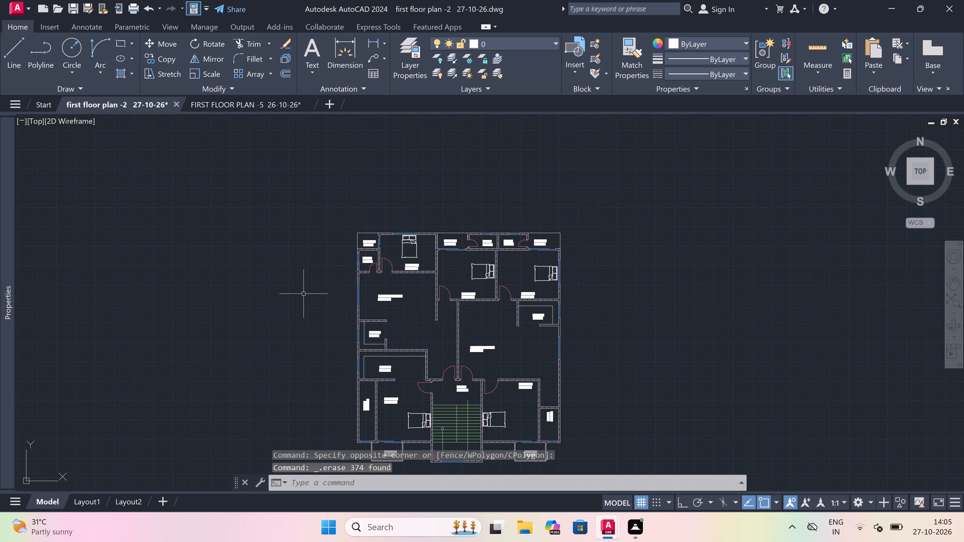
Trim away the hatch inside the wall between the 11'0"x3'6" toilet and the 11'0"x13'0" bedroom.
{"action": "scroll", "coordinate": [305, 294], "scroll_direction": "down", "scroll_amount": 1}
{"action": "scroll", "coordinate": [372, 368], "scroll_direction": "up", "scroll_amount": 2}
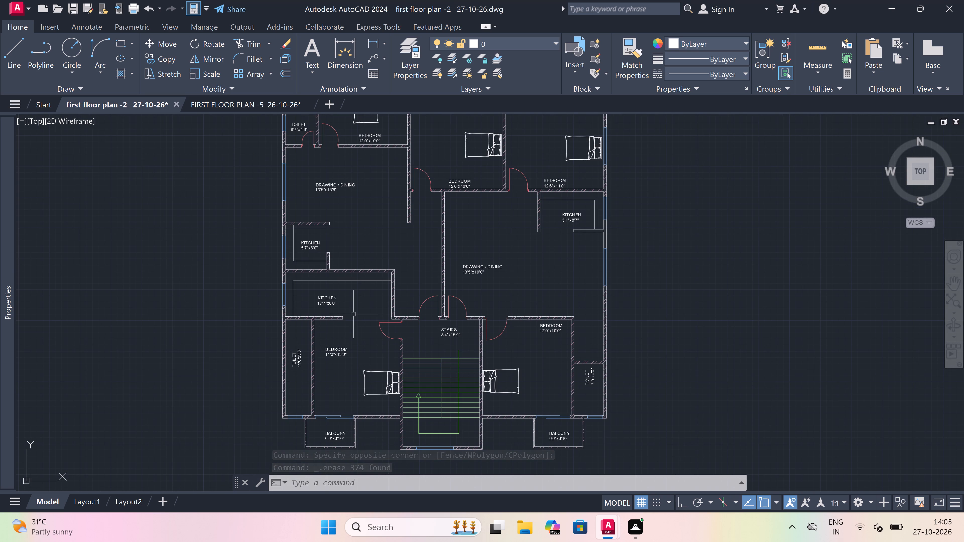
{"action": "scroll", "coordinate": [302, 320], "scroll_direction": "up", "scroll_amount": 2}
{"action": "scroll", "coordinate": [328, 332], "scroll_direction": "up", "scroll_amount": 1}
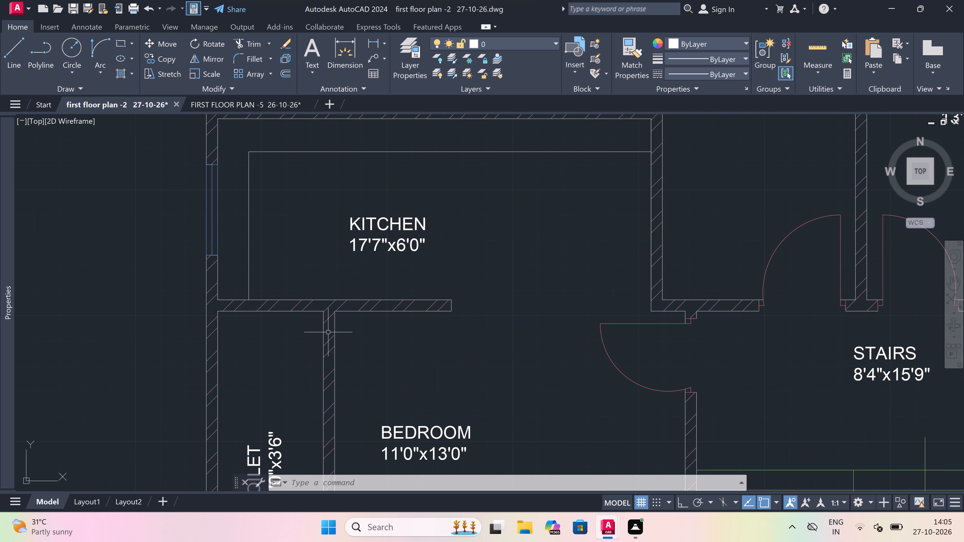
{"action": "type", "text": "tr"}
{"action": "key", "text": "space"}
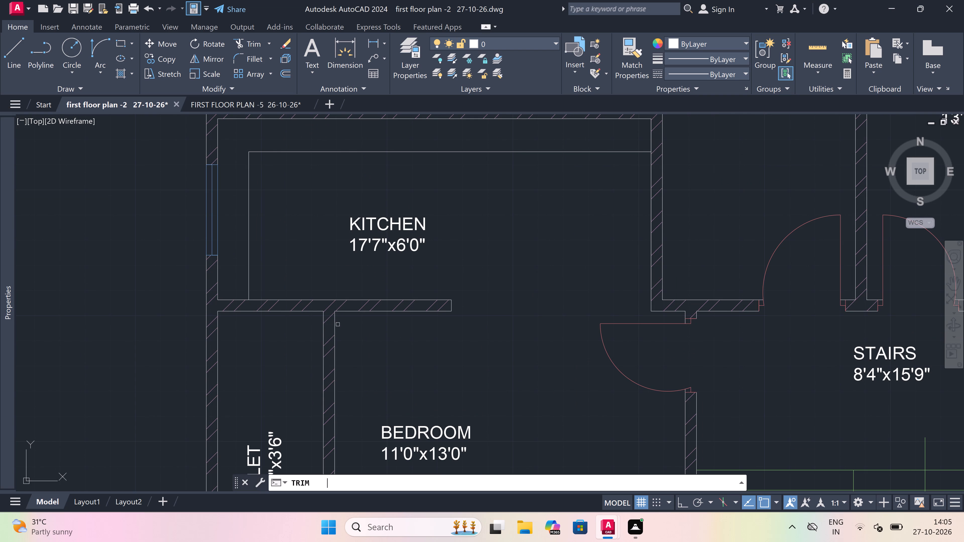
{"action": "left_click", "coordinate": [327, 339]}
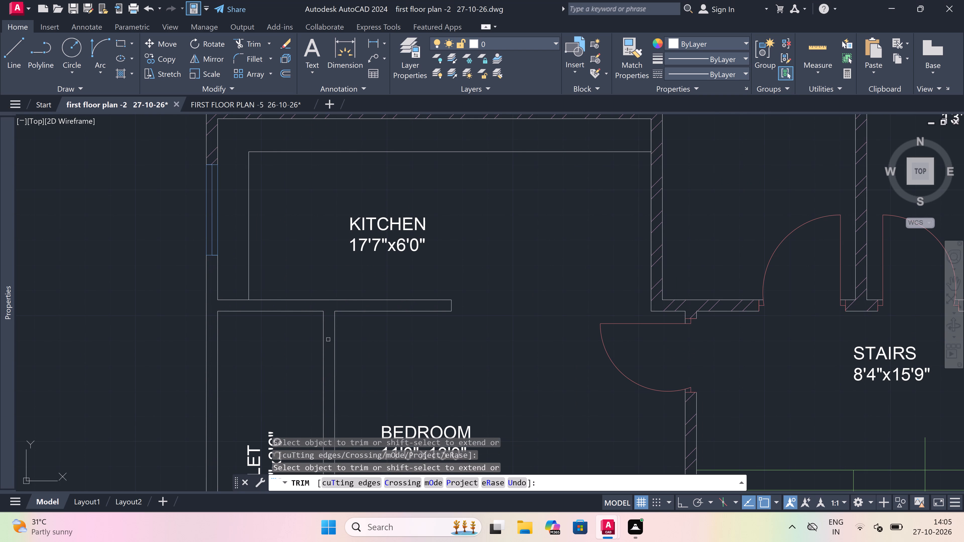
{"action": "key", "text": "Escape"}
Make line1 the current layer for drawing the toilet door.
{"action": "type", "text": "l"}
{"action": "key", "text": "space"}
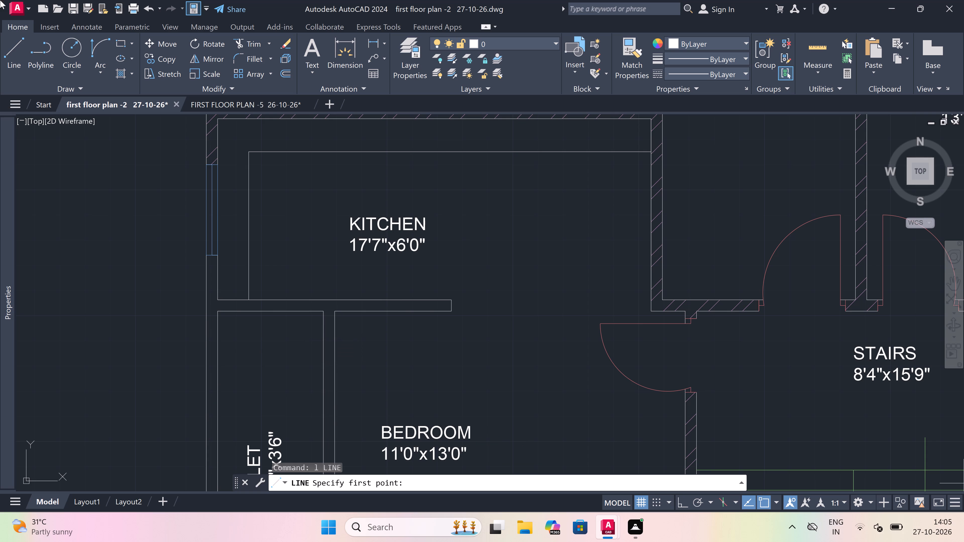
{"action": "left_click", "coordinate": [523, 44]}
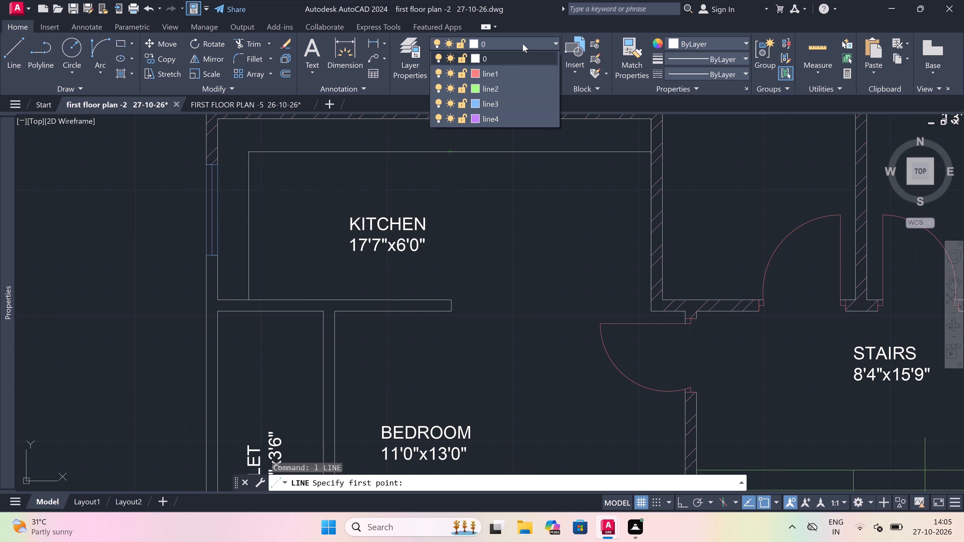
{"action": "left_click", "coordinate": [522, 70]}
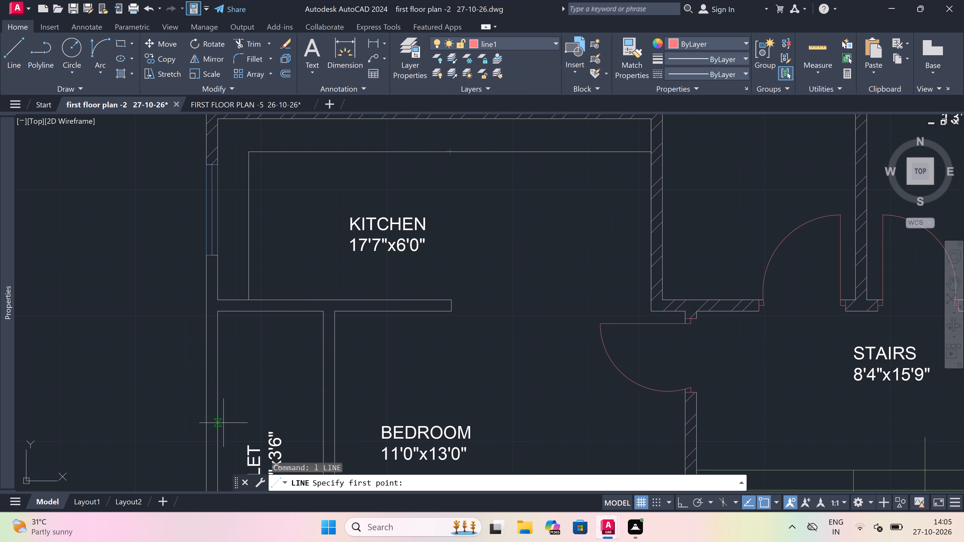
{"action": "left_click", "coordinate": [327, 327]}
{"action": "scroll", "coordinate": [329, 327], "scroll_direction": "up", "scroll_amount": 2}
{"action": "key", "text": "Escape"}
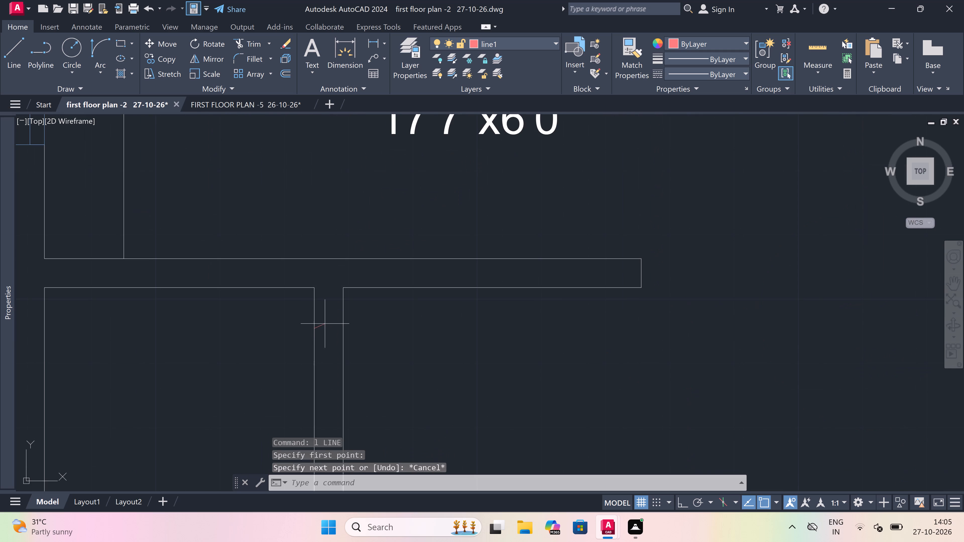
With Ortho on, draw the toilet door's north jamb across the wall, with a 2" stop south from its midpoint and a 2' leaf west.
{"action": "key", "text": "space"}
{"action": "left_click", "coordinate": [320, 317]}
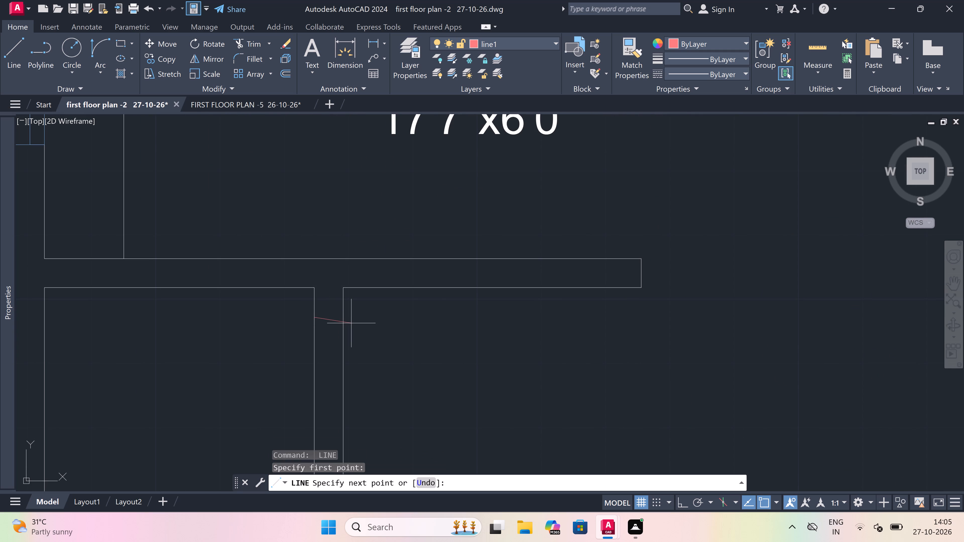
{"action": "key", "text": "F8"}
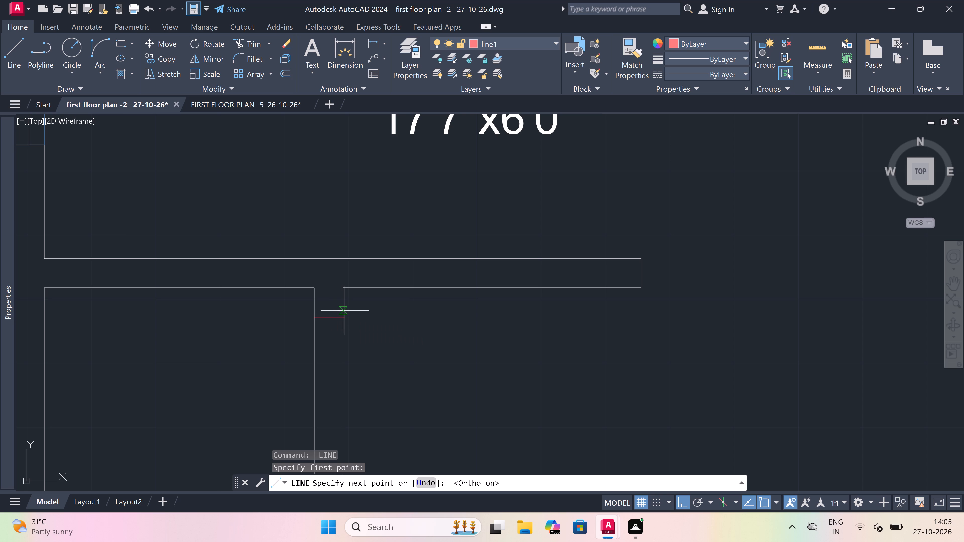
{"action": "left_click_drag", "start_coordinate": [345, 315], "coordinate": [340, 315]}
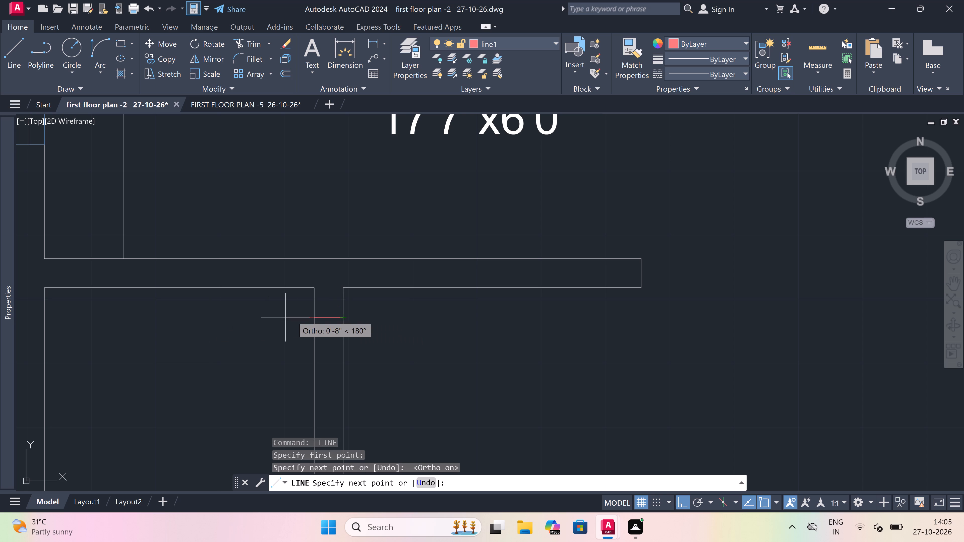
{"action": "left_click_drag", "start_coordinate": [329, 318], "coordinate": [328, 328]}
{"action": "type", "text": "2\""}
{"action": "key", "text": "space"}
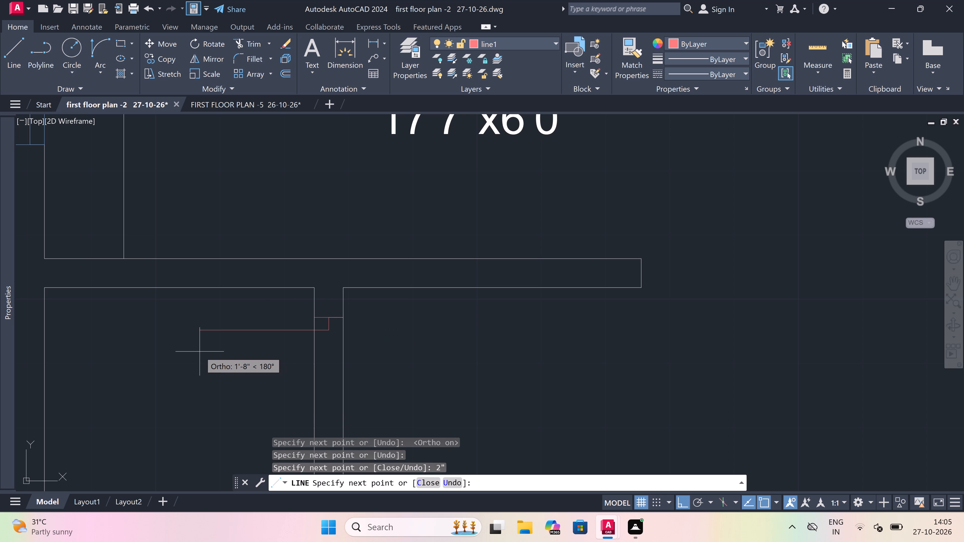
{"action": "type", "text": "2'"}
{"action": "key", "text": "space"}
{"action": "key", "text": "Escape"}
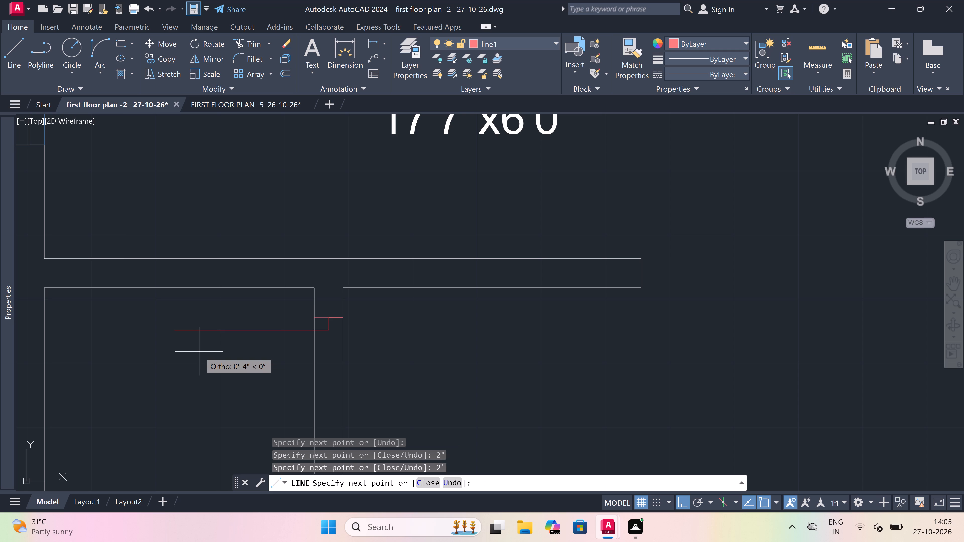
Draw the toilet door's south jamb line across the same wall, with a 2" stop running north from its midpoint.
{"action": "key", "text": "space"}
{"action": "scroll", "coordinate": [273, 258], "scroll_direction": "down", "scroll_amount": 3}
{"action": "scroll", "coordinate": [276, 289], "scroll_direction": "up", "scroll_amount": 3}
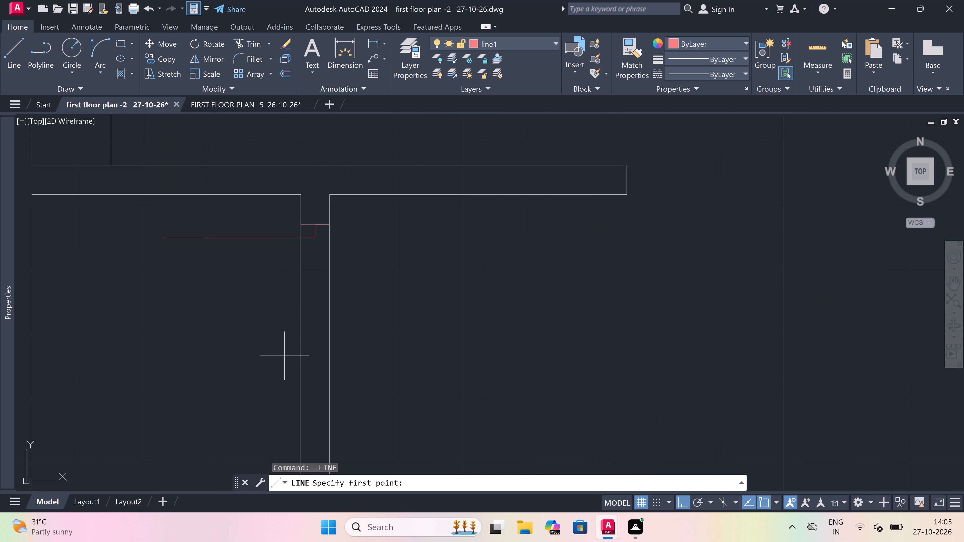
{"action": "left_click", "coordinate": [299, 364]}
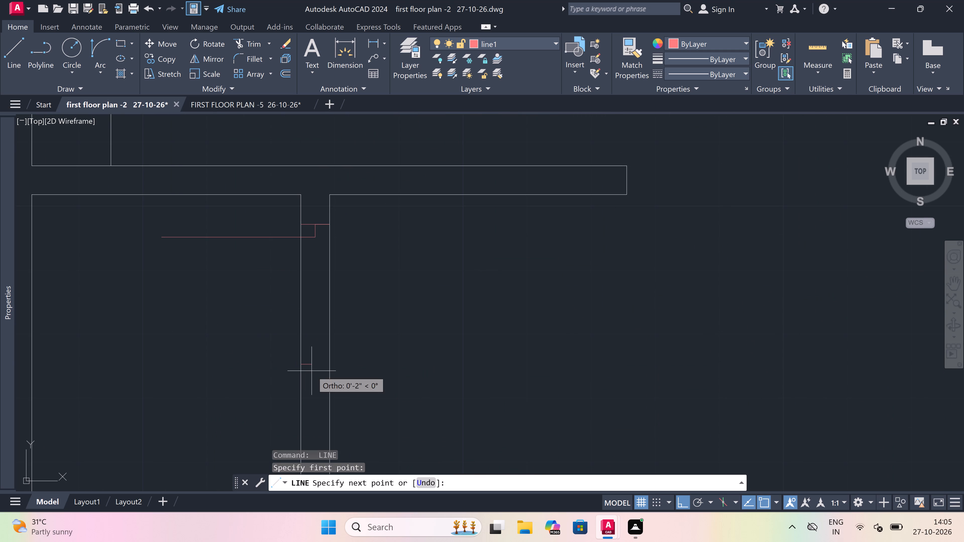
{"action": "left_click", "coordinate": [331, 364]}
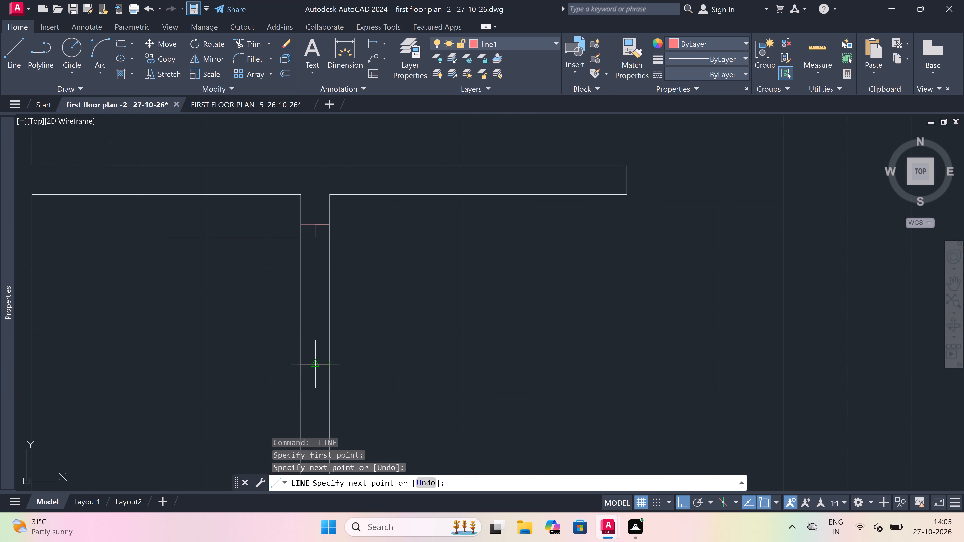
{"action": "left_click_drag", "start_coordinate": [319, 362], "coordinate": [318, 347]}
{"action": "type", "text": "2\""}
{"action": "key", "text": "space"}
{"action": "key", "text": "Escape"}
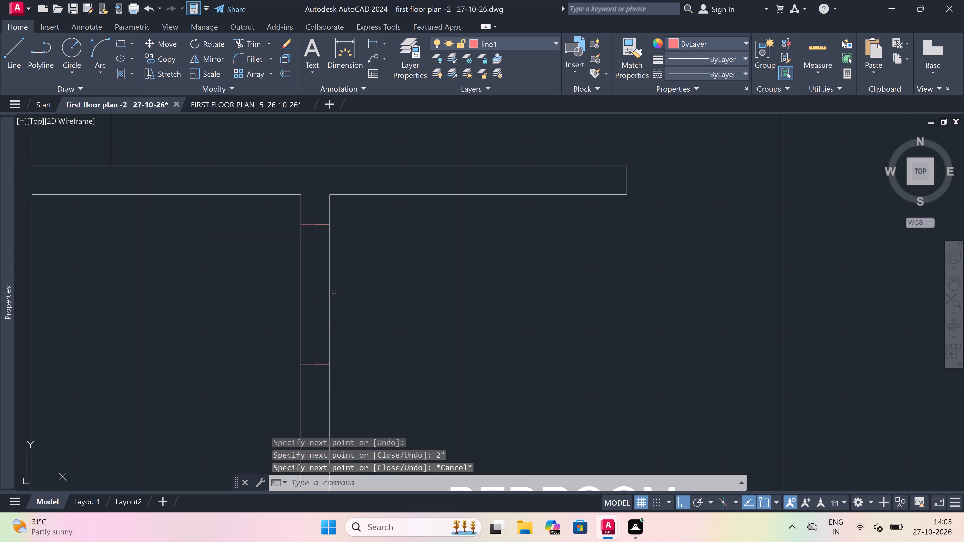
Draw the door swing arc from the leaf's west end to the tip of the south jamb's stop.
{"action": "left_click", "coordinate": [102, 50]}
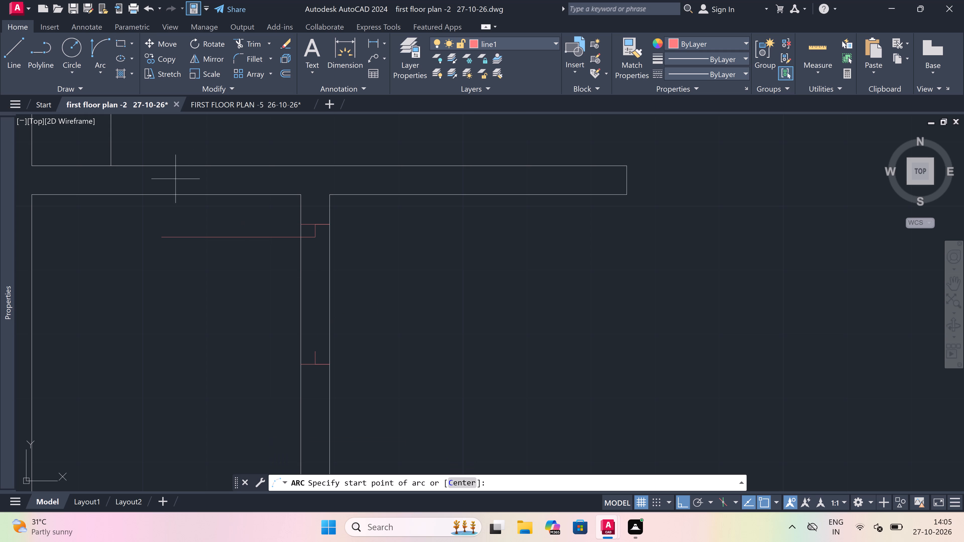
{"action": "left_click", "coordinate": [161, 239]}
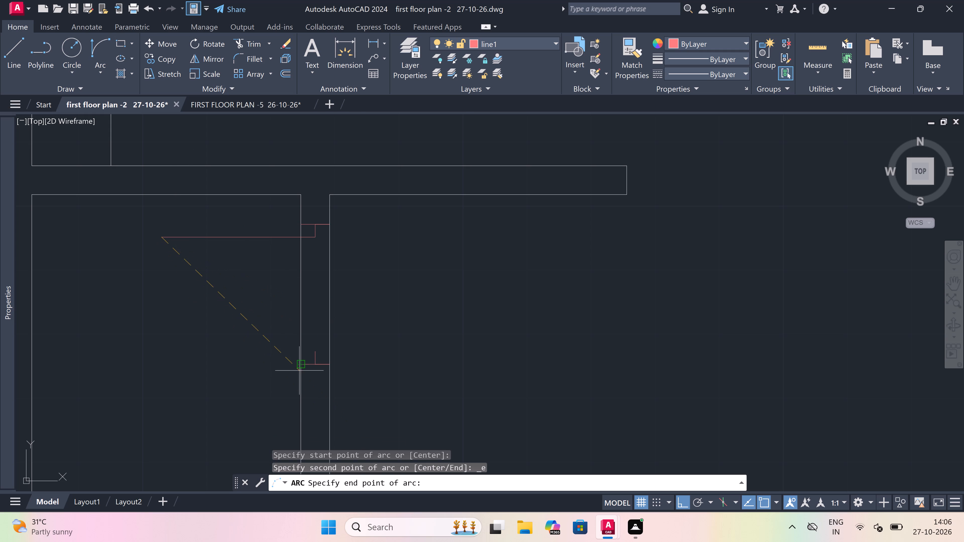
{"action": "left_click", "coordinate": [316, 354]}
{"action": "left_click", "coordinate": [154, 351]}
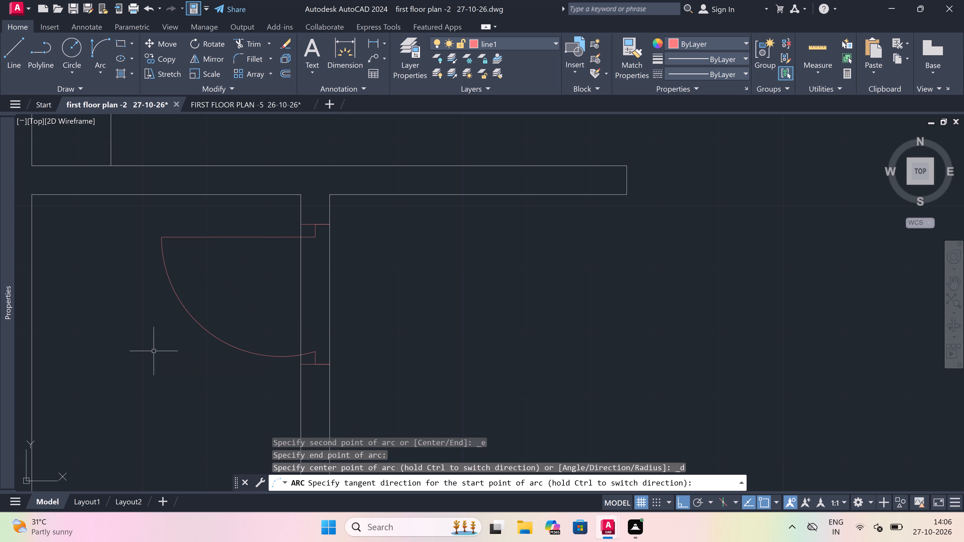
Trim both wall lines between the two jambs to open the toilet doorway.
{"action": "key", "text": "t"}
{"action": "key", "text": "r"}
{"action": "key", "text": "space"}
{"action": "left_click", "coordinate": [304, 301]}
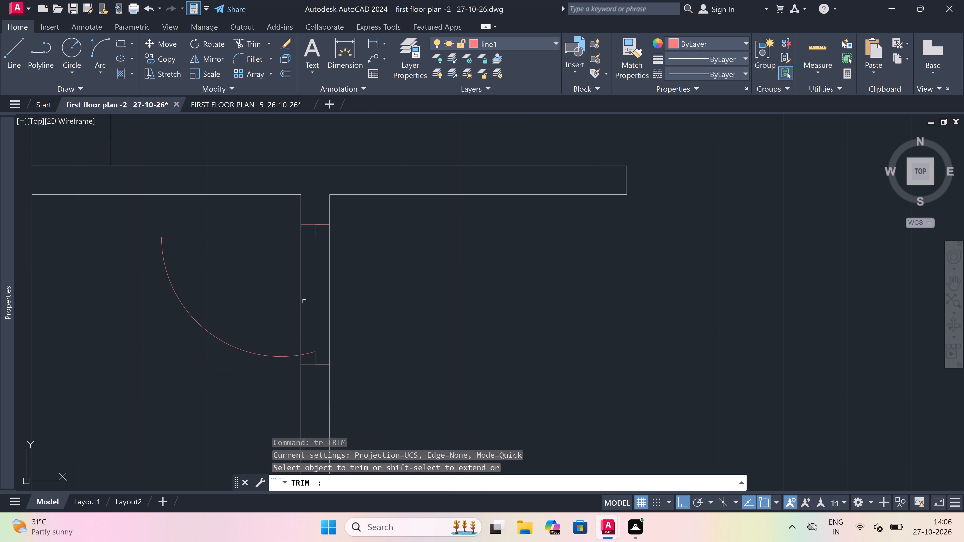
{"action": "left_click", "coordinate": [370, 310]}
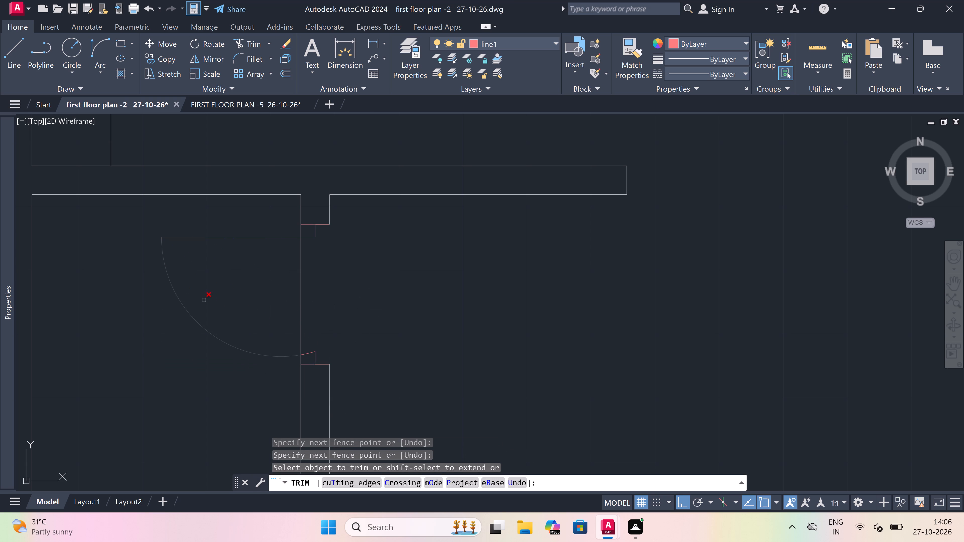
{"action": "left_click", "coordinate": [247, 303]}
{"action": "left_click", "coordinate": [504, 346]}
{"action": "key", "text": "Escape"}
Hatch the walls around the 11'0"x3'6" toilet again, including the wall shared with the 11'0"x13'0" bedroom.
{"action": "scroll", "coordinate": [428, 268], "scroll_direction": "down", "scroll_amount": 2}
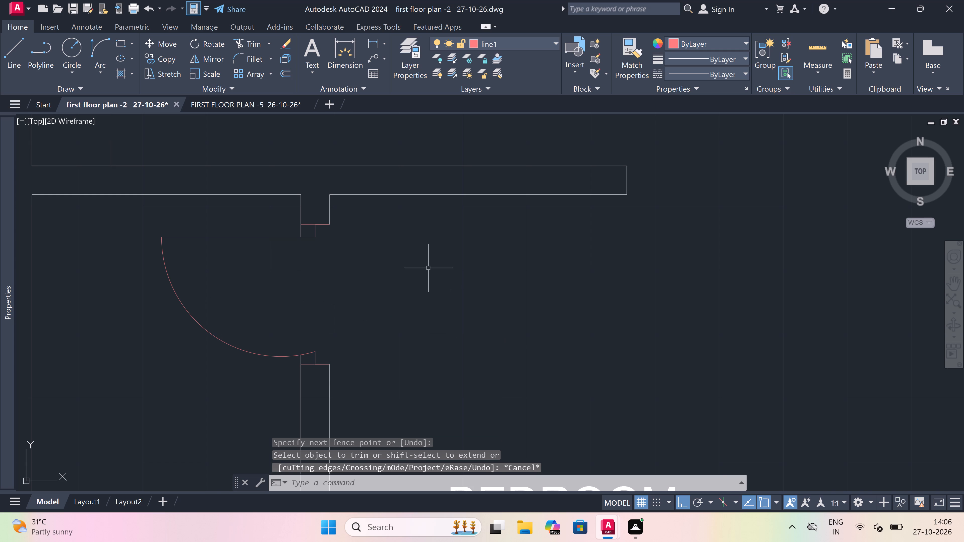
{"action": "scroll", "coordinate": [428, 268], "scroll_direction": "down", "scroll_amount": 2}
{"action": "type", "text": "h"}
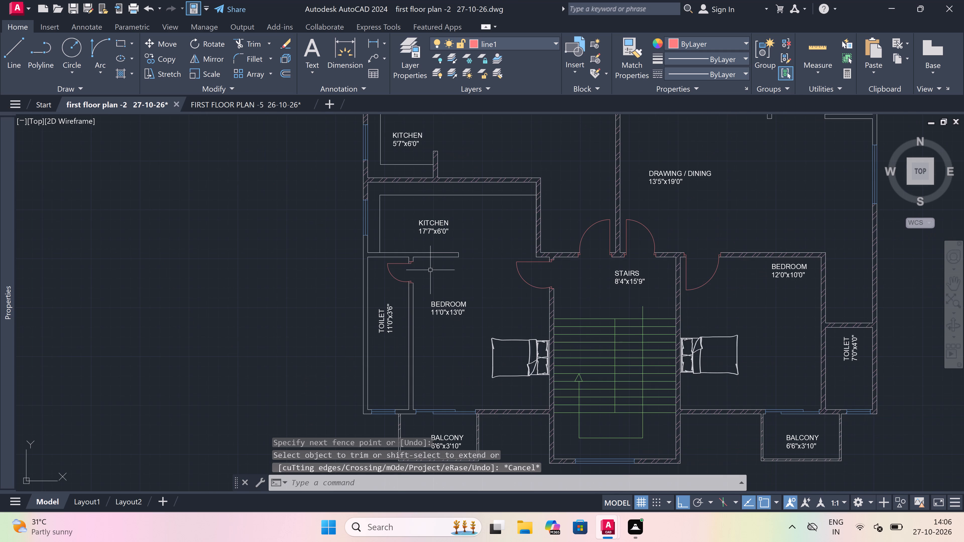
{"action": "key", "text": "space"}
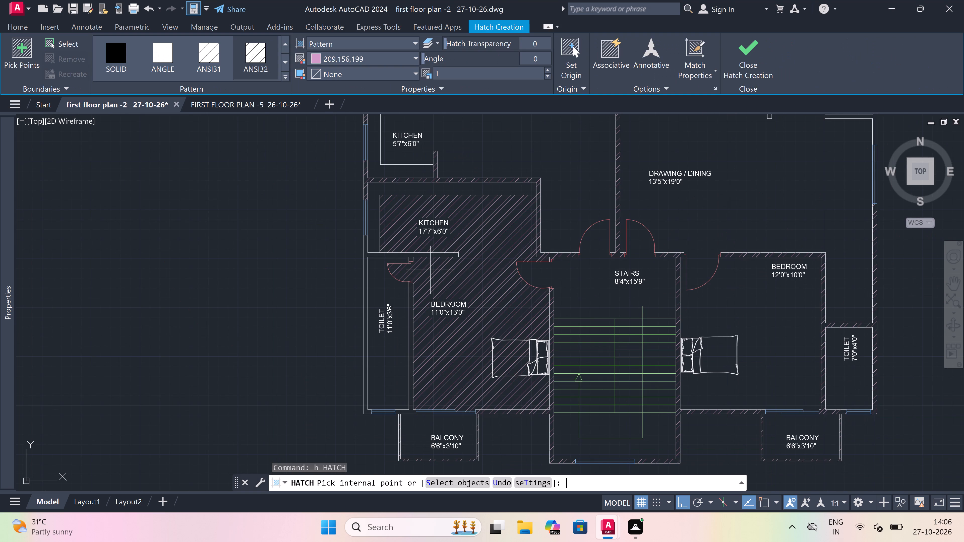
{"action": "left_click", "coordinate": [385, 255]}
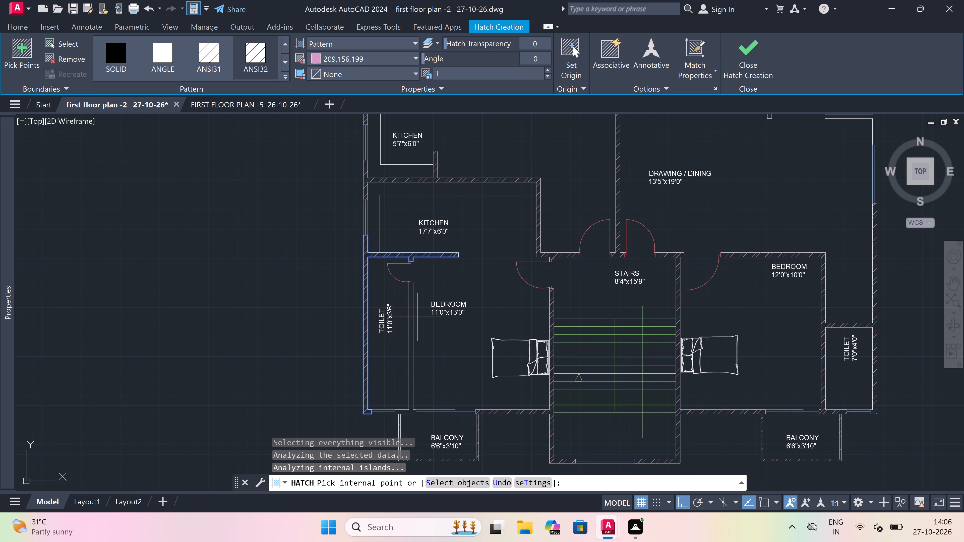
{"action": "left_click", "coordinate": [410, 310]}
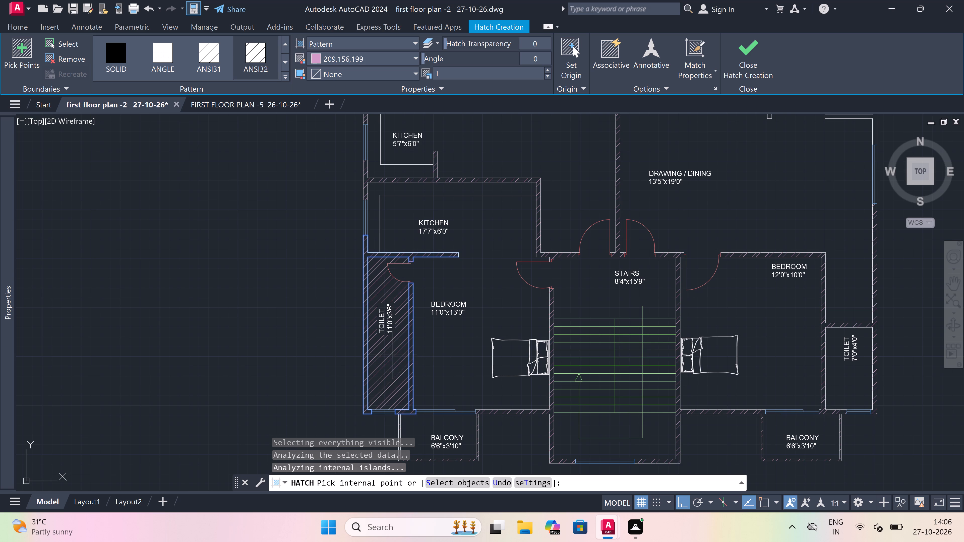
{"action": "key", "text": "Escape"}
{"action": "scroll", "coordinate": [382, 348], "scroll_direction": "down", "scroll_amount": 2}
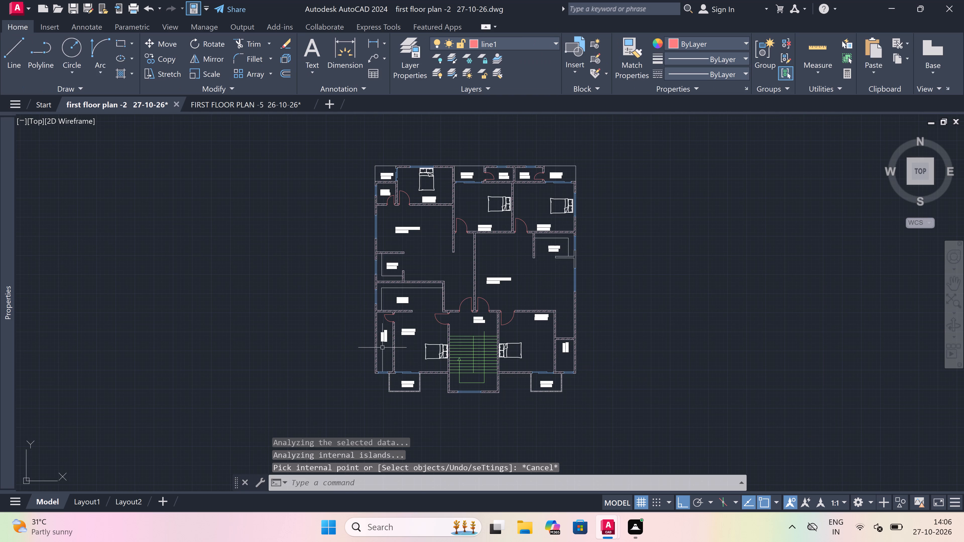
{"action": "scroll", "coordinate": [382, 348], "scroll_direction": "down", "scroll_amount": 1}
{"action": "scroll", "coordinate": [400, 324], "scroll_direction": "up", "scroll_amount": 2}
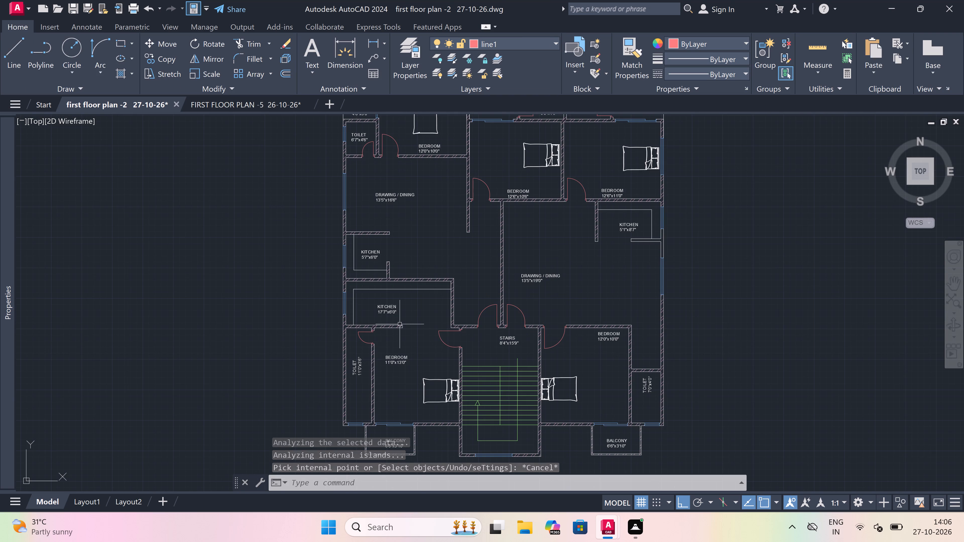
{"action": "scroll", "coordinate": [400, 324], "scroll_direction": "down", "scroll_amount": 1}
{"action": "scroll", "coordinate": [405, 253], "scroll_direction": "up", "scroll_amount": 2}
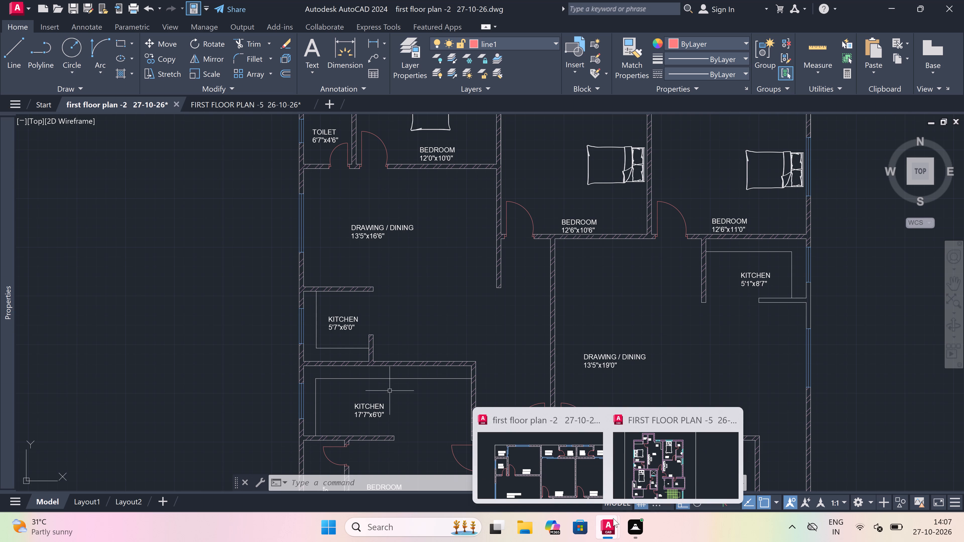
In the FIRST FLOOR PLAN -5 drawing, copy the two sofas and table of the 10'3"x10'0" drawing room to the clipboard.
{"action": "left_click", "coordinate": [659, 472]}
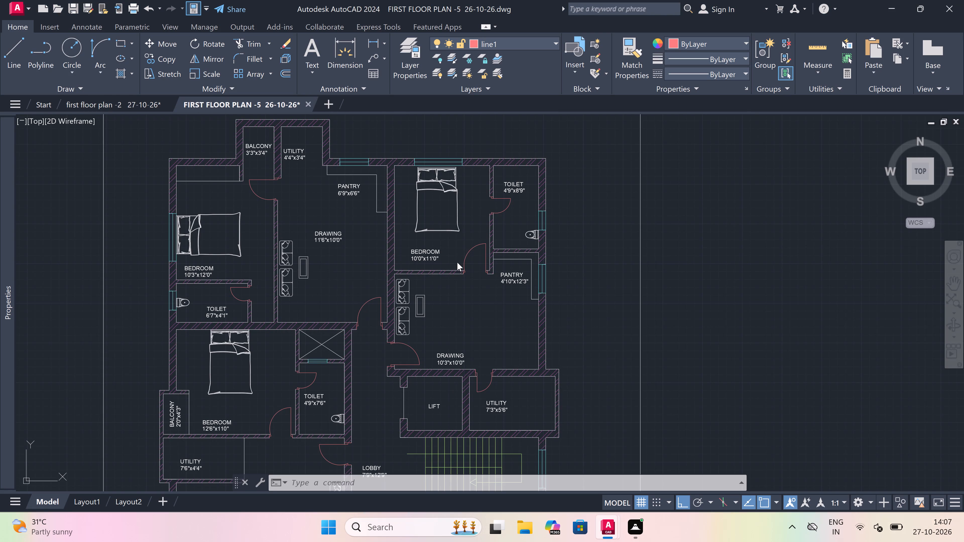
{"action": "scroll", "coordinate": [423, 275], "scroll_direction": "up", "scroll_amount": 1}
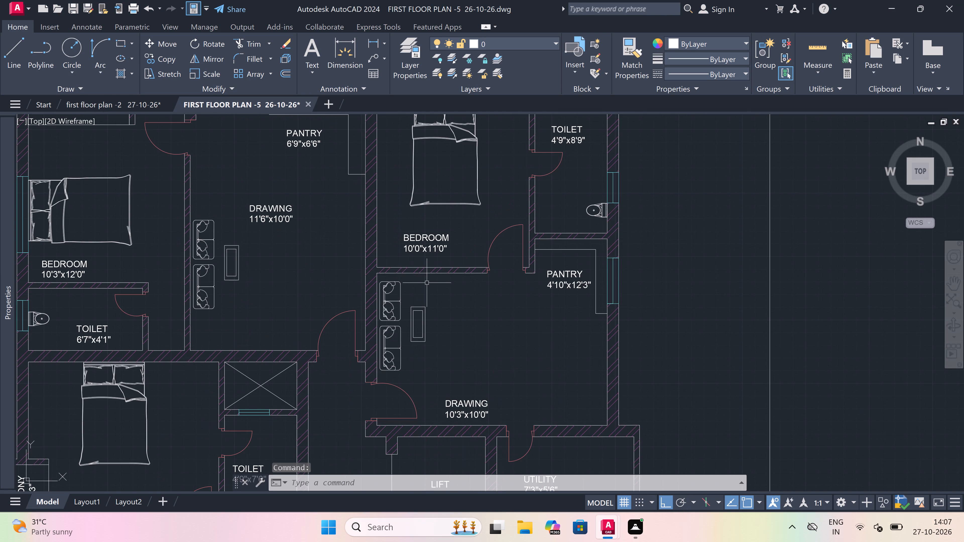
{"action": "scroll", "coordinate": [428, 282], "scroll_direction": "up", "scroll_amount": 1}
{"action": "left_click", "coordinate": [431, 280]}
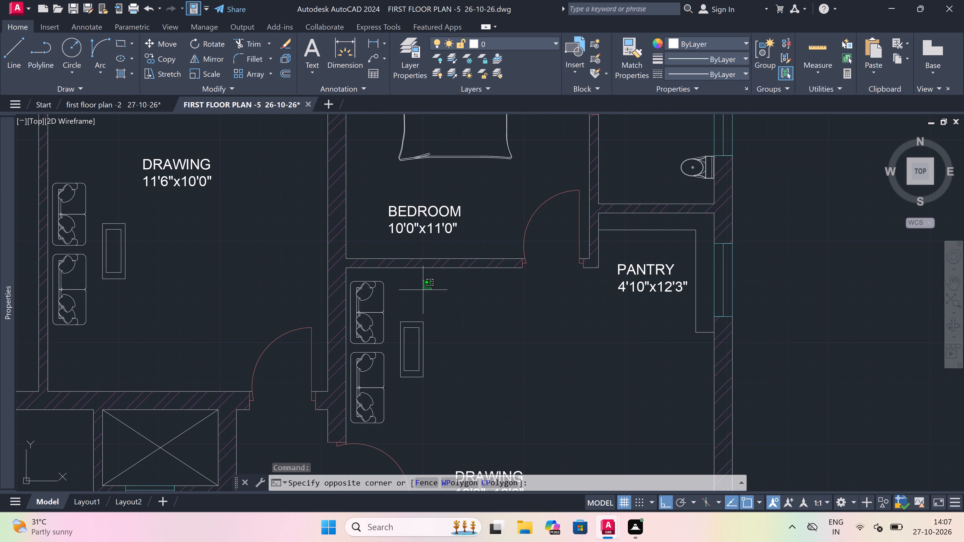
{"action": "scroll", "coordinate": [348, 429], "scroll_direction": "up", "scroll_amount": 1}
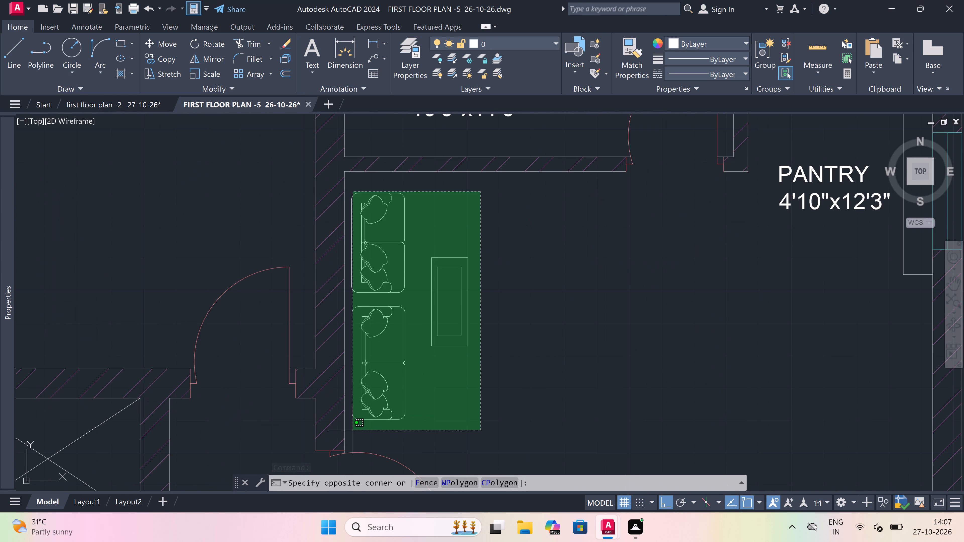
{"action": "left_click", "coordinate": [353, 430]}
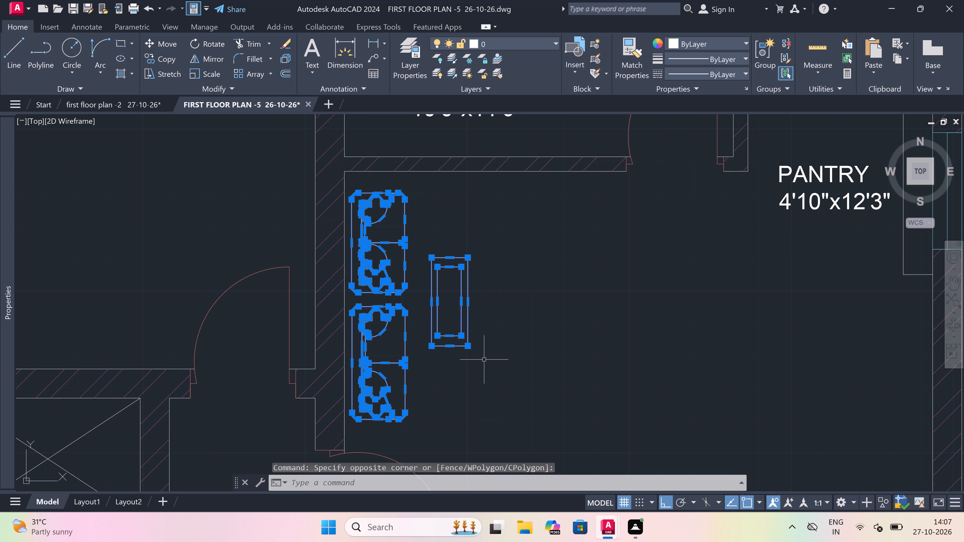
{"action": "key", "text": "ctrl+c"}
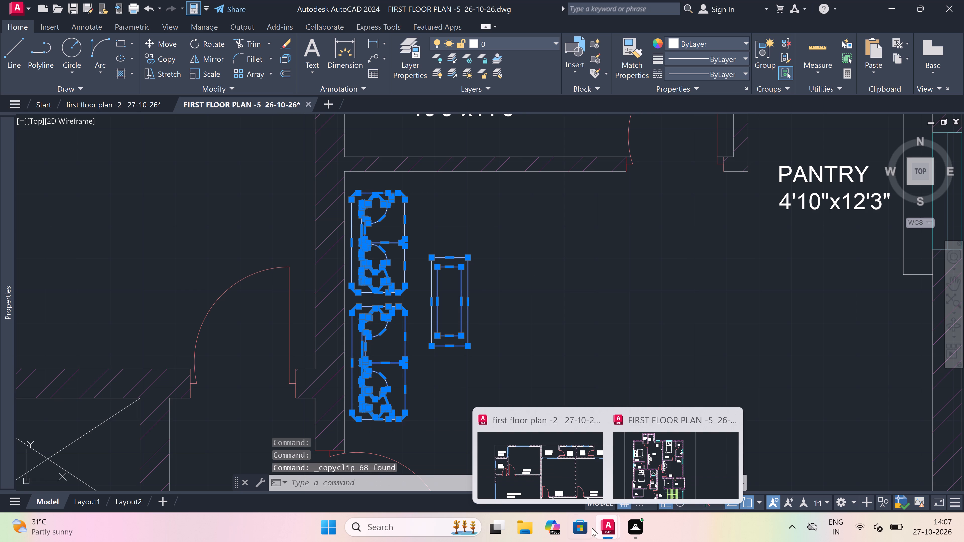
Paste the sofa set into first floor plan -2, outside the west wall beside the 13'5"x16'6" drawing/dining room.
{"action": "left_click", "coordinate": [572, 466]}
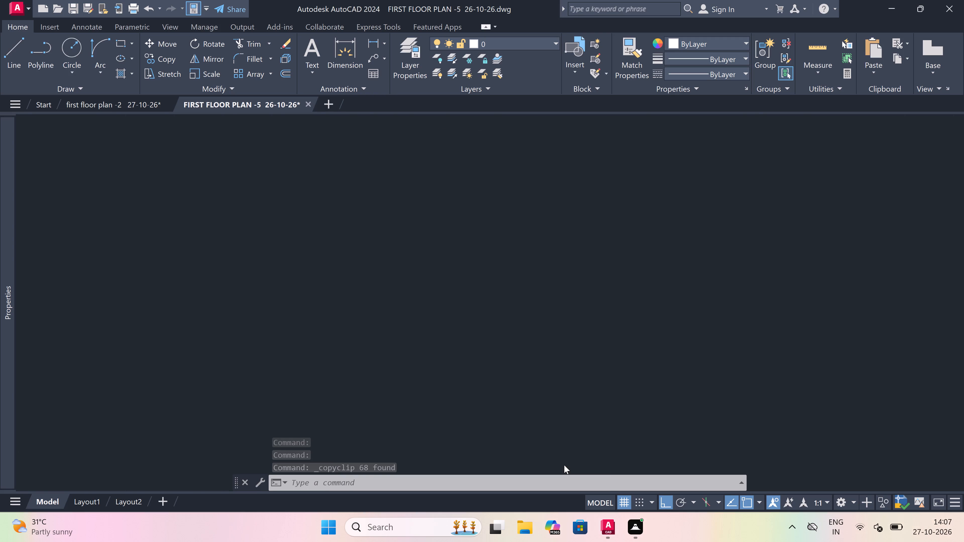
{"action": "key", "text": "ctrl+v"}
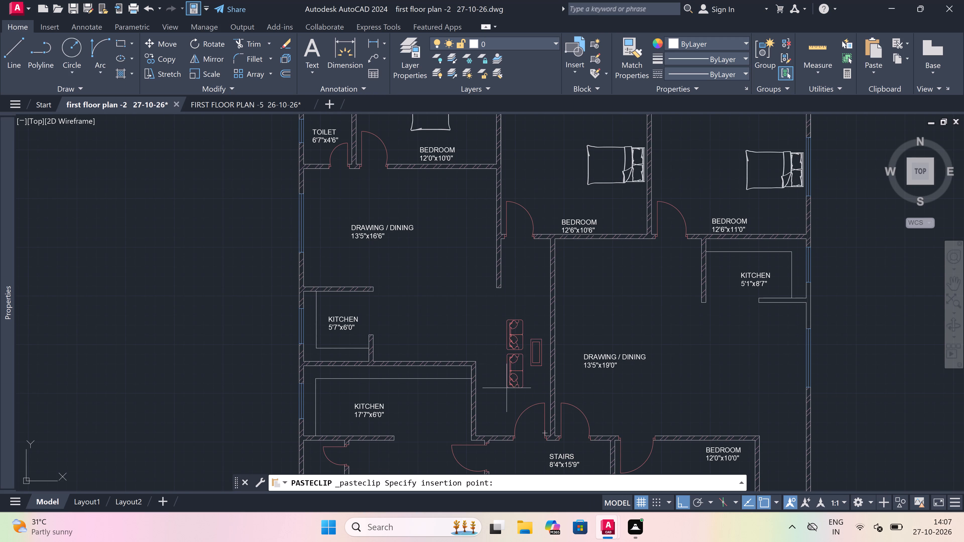
{"action": "scroll", "coordinate": [434, 344], "scroll_direction": "down", "scroll_amount": 3}
{"action": "scroll", "coordinate": [424, 339], "scroll_direction": "up", "scroll_amount": 3}
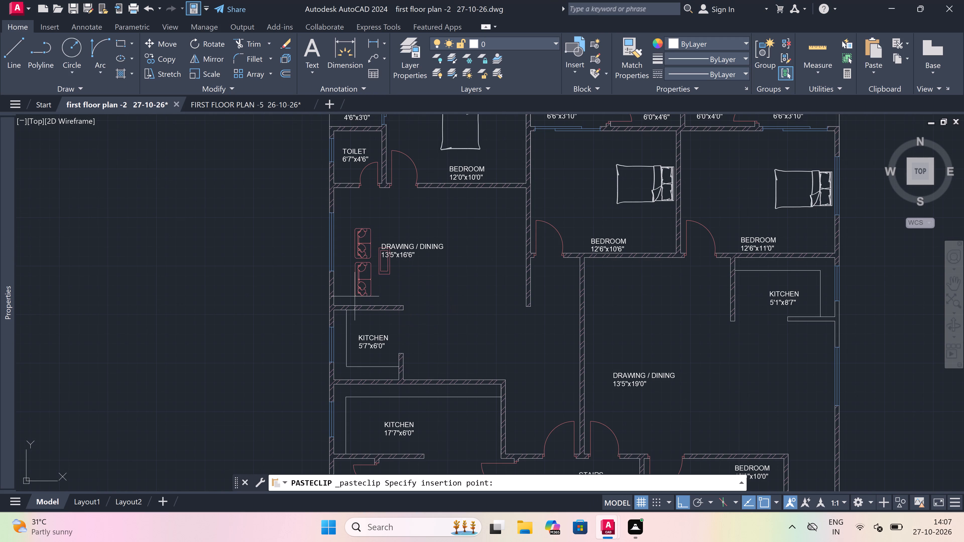
{"action": "left_click", "coordinate": [264, 286]}
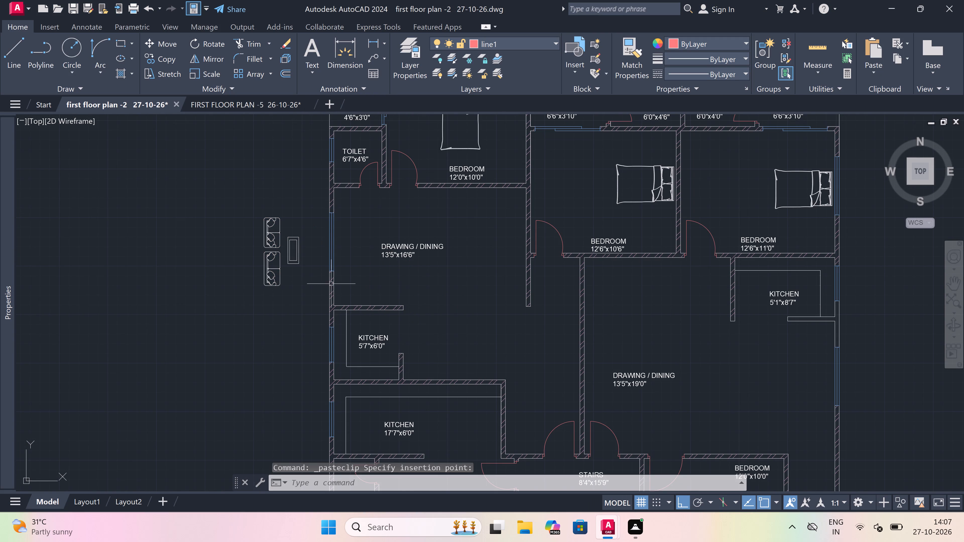
Move the DRAWING / DINING 13'5"x16'6" label east within its room to clear space by the west wall.
{"action": "scroll", "coordinate": [333, 286], "scroll_direction": "down", "scroll_amount": 1}
{"action": "scroll", "coordinate": [333, 246], "scroll_direction": "up", "scroll_amount": 1}
{"action": "scroll", "coordinate": [390, 265], "scroll_direction": "up", "scroll_amount": 1}
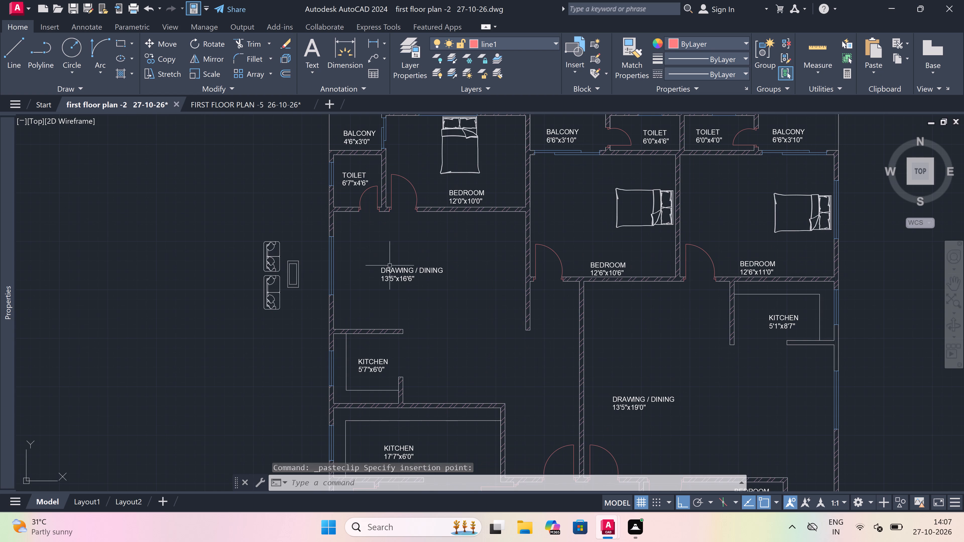
{"action": "left_click", "coordinate": [385, 269]}
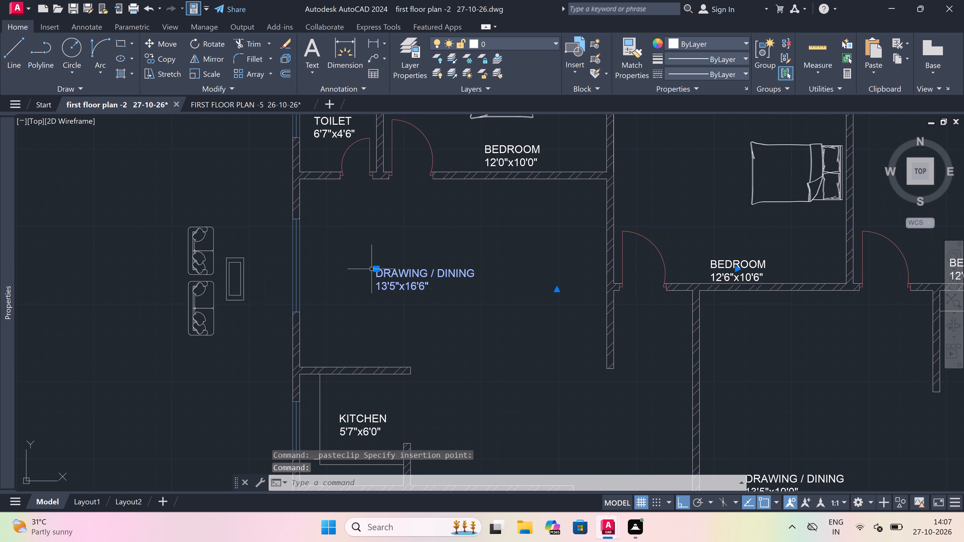
{"action": "left_click", "coordinate": [376, 269]}
{"action": "left_click", "coordinate": [452, 239]}
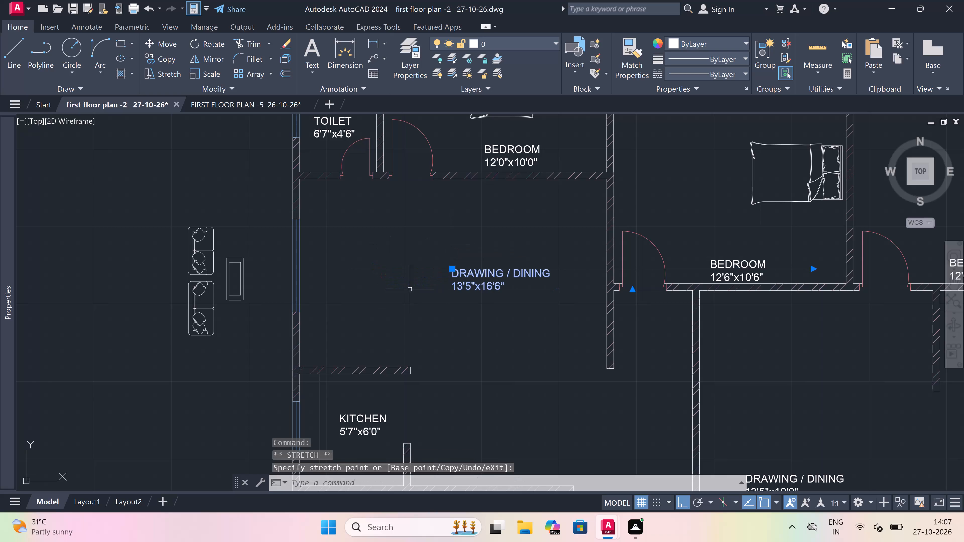
{"action": "key", "text": "Escape"}
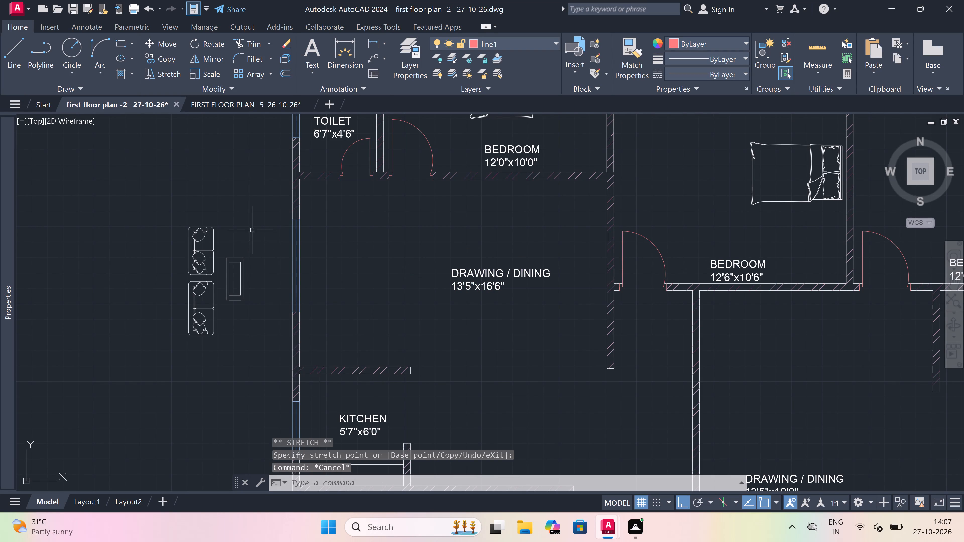
Scale the pasted sofas and table down slightly, using the upper sofa's east edge as base point.
{"action": "left_click_drag", "start_coordinate": [255, 209], "coordinate": [251, 213]}
{"action": "left_click_drag", "start_coordinate": [131, 374], "coordinate": [133, 368]}
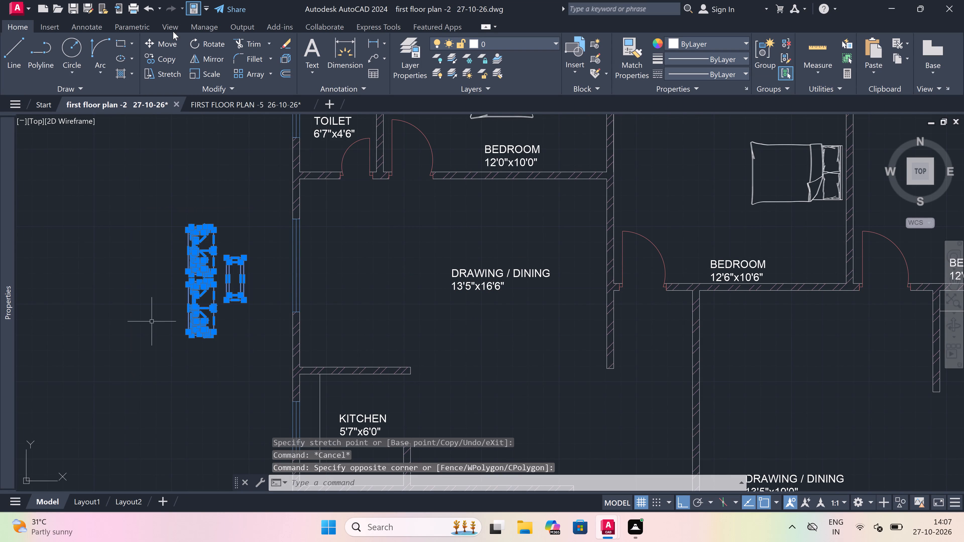
{"action": "left_click", "coordinate": [203, 71]}
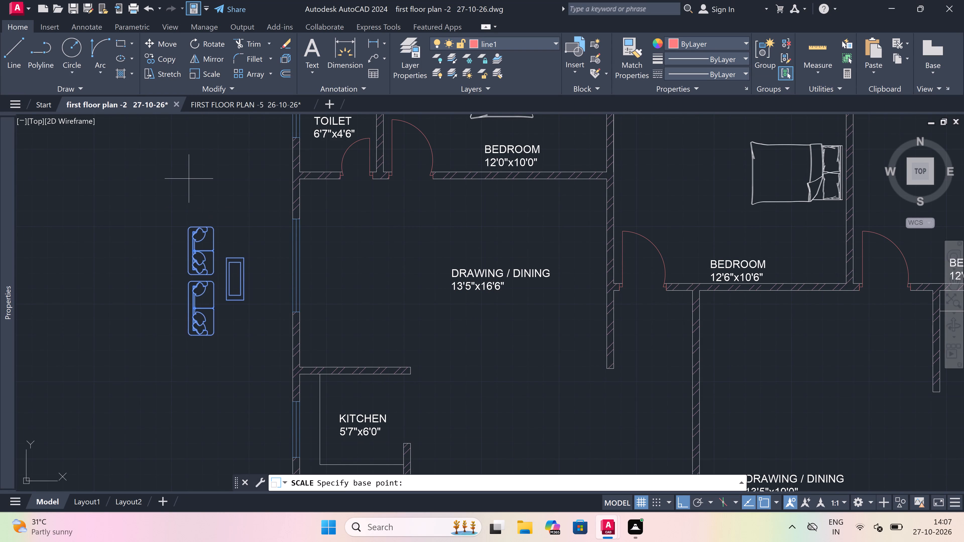
{"action": "left_click", "coordinate": [214, 250]}
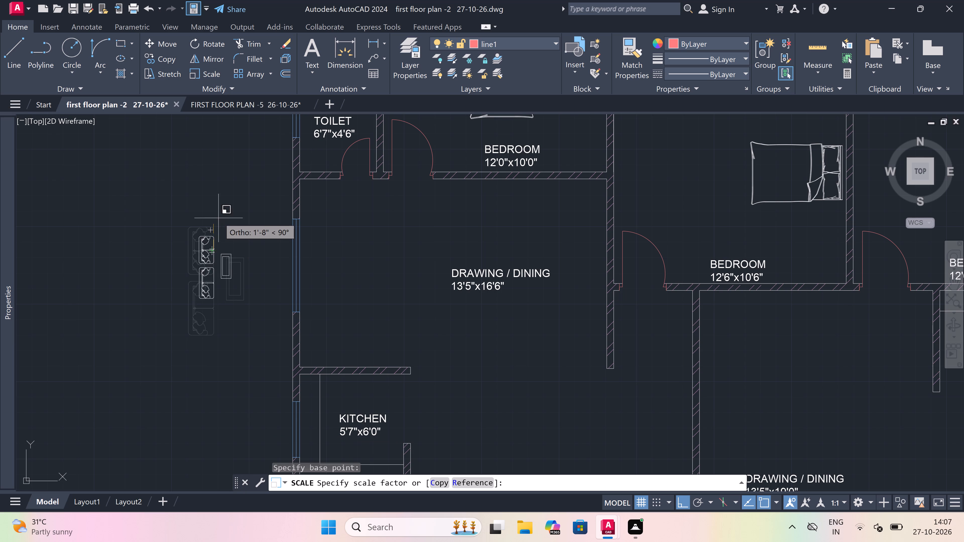
{"action": "left_click", "coordinate": [224, 202]}
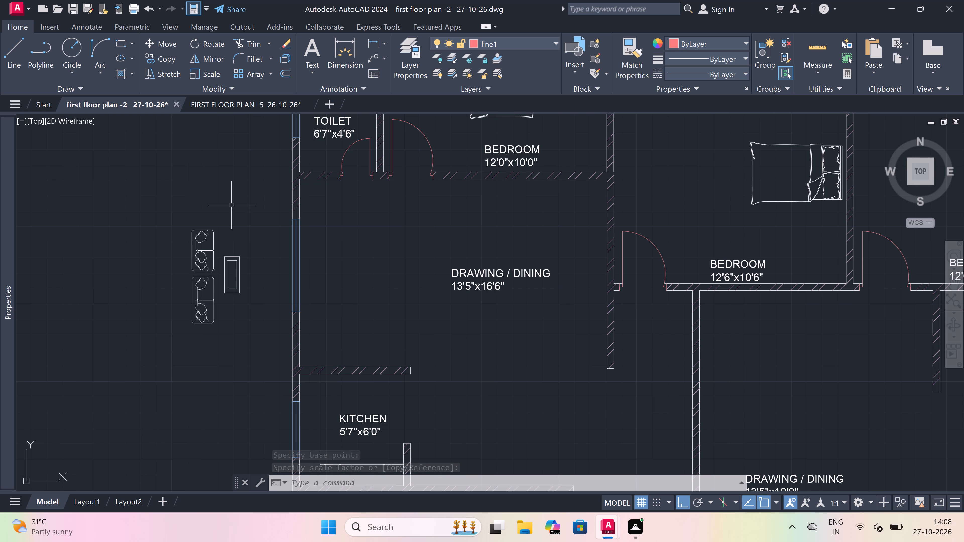
Copy the reduced sofa set into the 13'5"x16'6" drawing/dining room, just inside its west wall window, with Ortho off.
{"action": "left_click_drag", "start_coordinate": [242, 196], "coordinate": [229, 232]}
{"action": "left_click", "coordinate": [101, 351]}
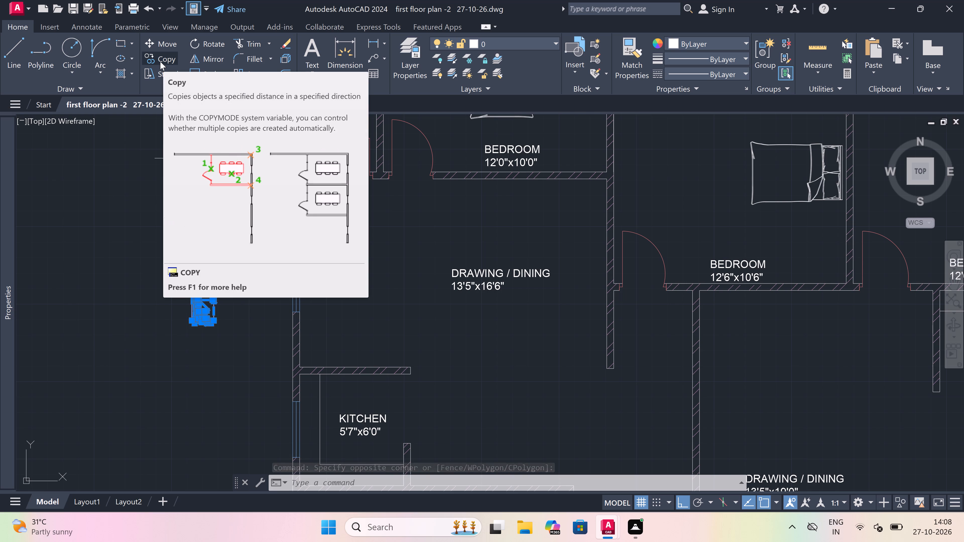
{"action": "left_click", "coordinate": [160, 60]}
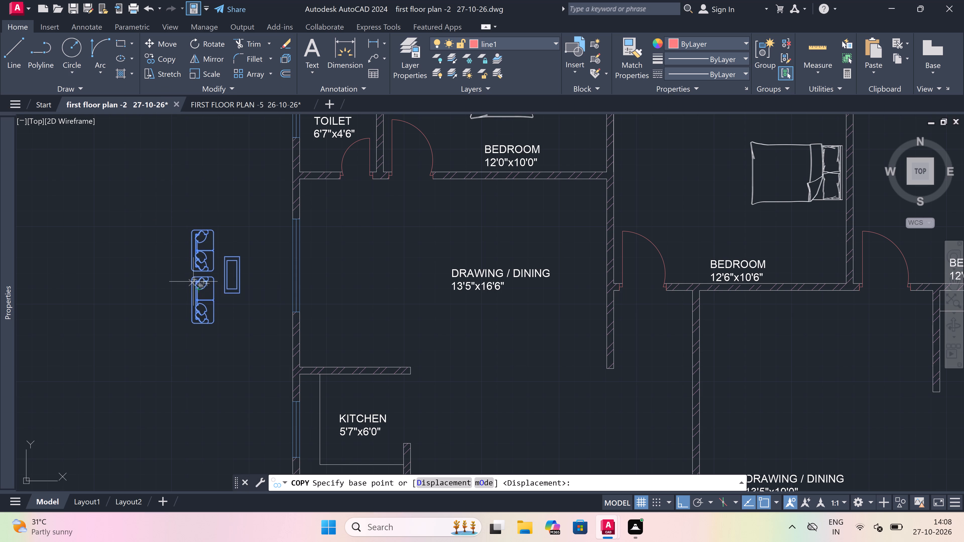
{"action": "left_click_drag", "start_coordinate": [192, 278], "coordinate": [197, 264]}
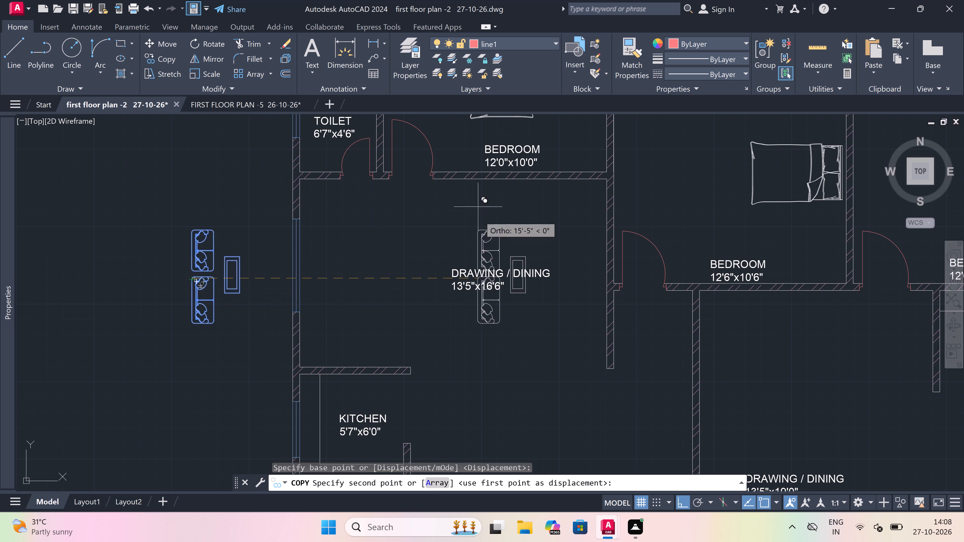
{"action": "key", "text": "F8"}
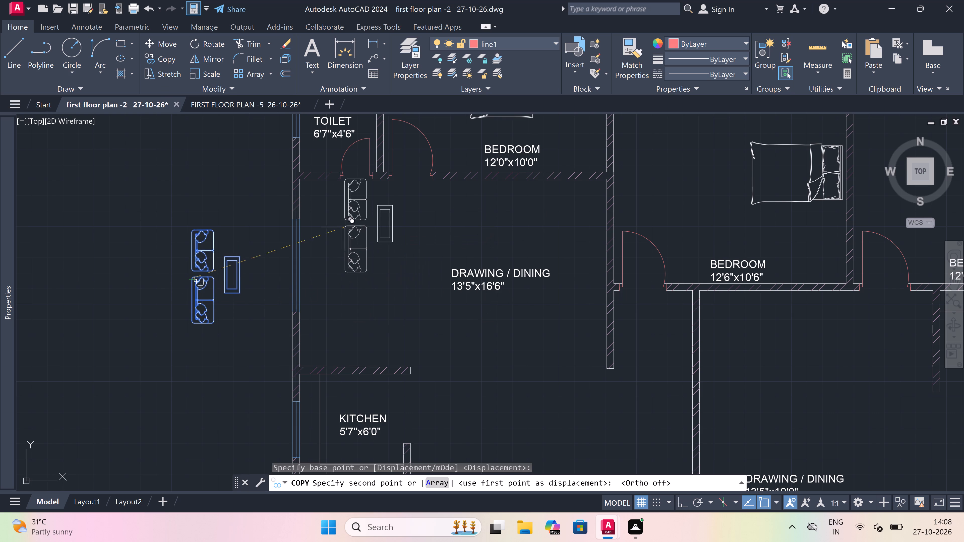
{"action": "scroll", "coordinate": [330, 286], "scroll_direction": "up", "scroll_amount": 3}
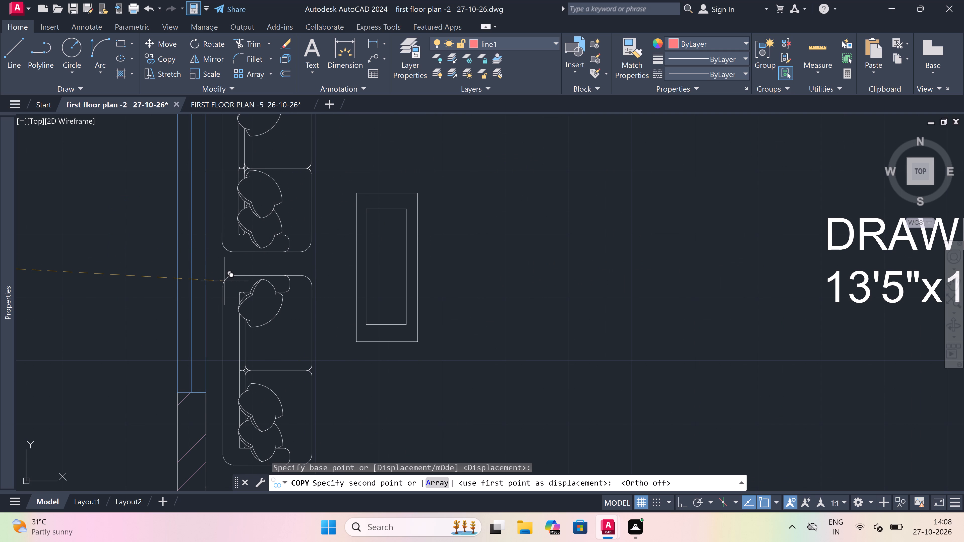
{"action": "left_click", "coordinate": [219, 282]}
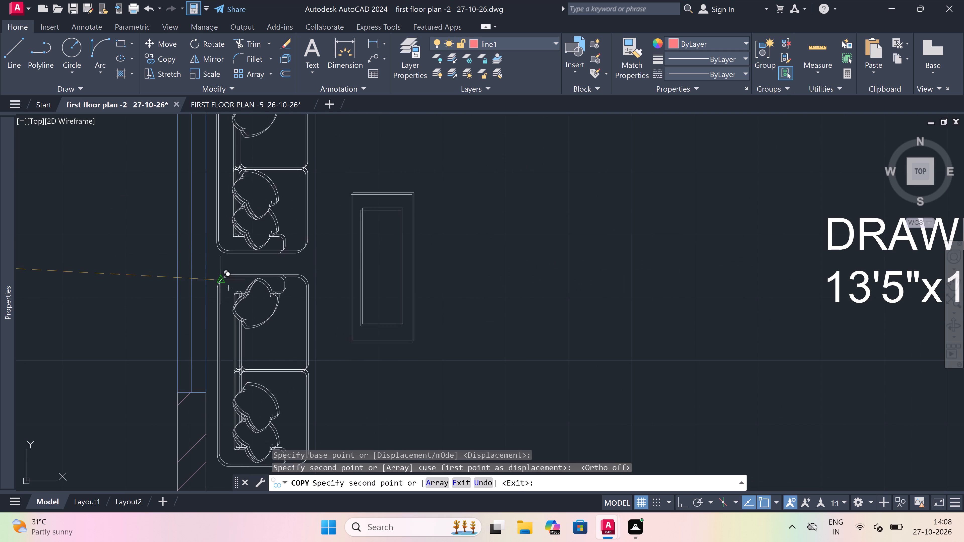
Place another copy of the sofa set in the 13'5"x19'0" drawing/dining room, against its west wall.
{"action": "scroll", "coordinate": [312, 265], "scroll_direction": "down", "scroll_amount": 6}
{"action": "scroll", "coordinate": [404, 321], "scroll_direction": "up", "scroll_amount": 2}
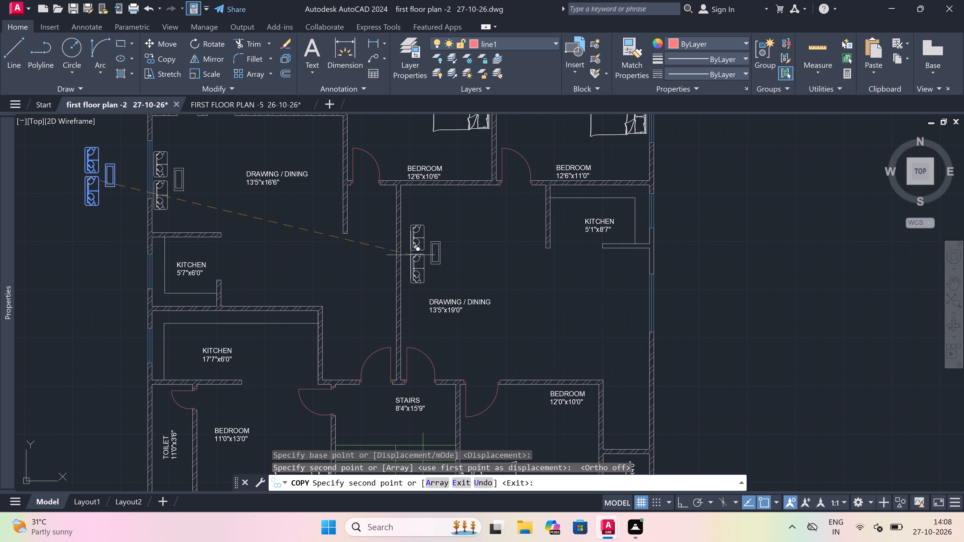
{"action": "scroll", "coordinate": [411, 243], "scroll_direction": "up", "scroll_amount": 2}
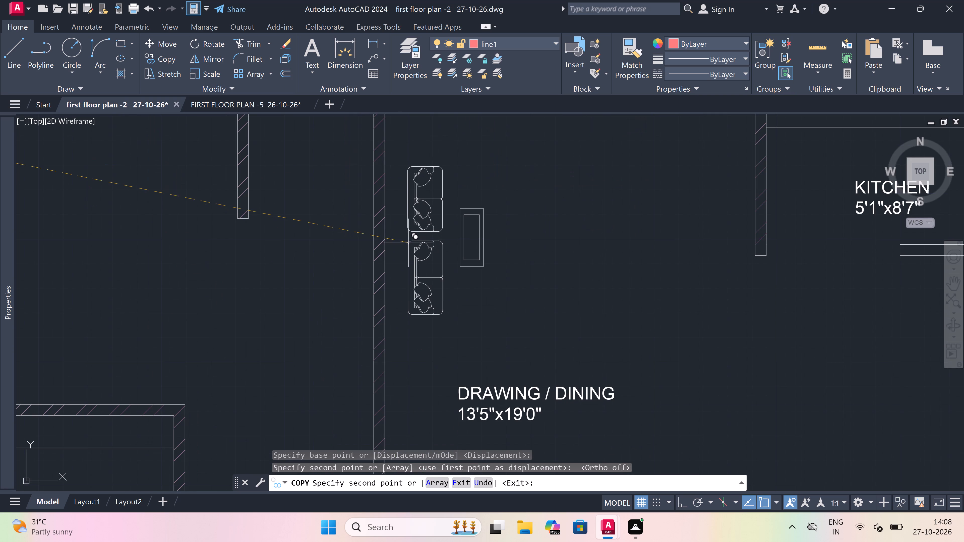
{"action": "scroll", "coordinate": [391, 246], "scroll_direction": "up", "scroll_amount": 1}
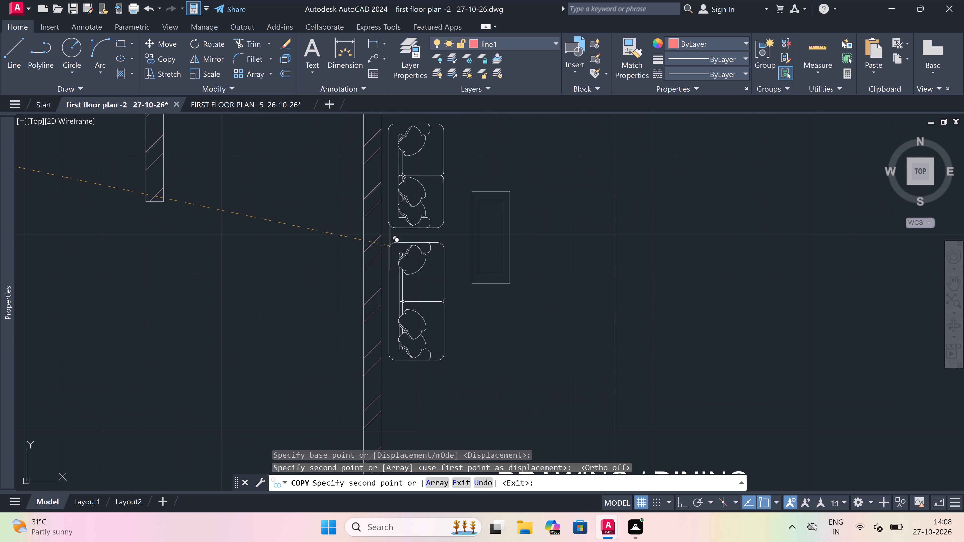
{"action": "left_click", "coordinate": [390, 246]}
{"action": "scroll", "coordinate": [390, 246], "scroll_direction": "down", "scroll_amount": 5}
{"action": "scroll", "coordinate": [335, 310], "scroll_direction": "up", "scroll_amount": 1}
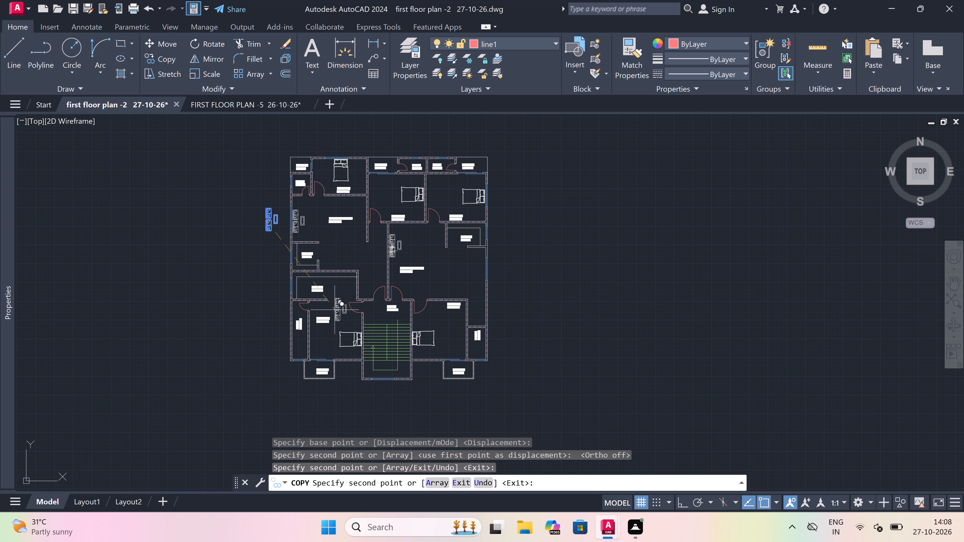
{"action": "scroll", "coordinate": [335, 310], "scroll_direction": "up", "scroll_amount": 1}
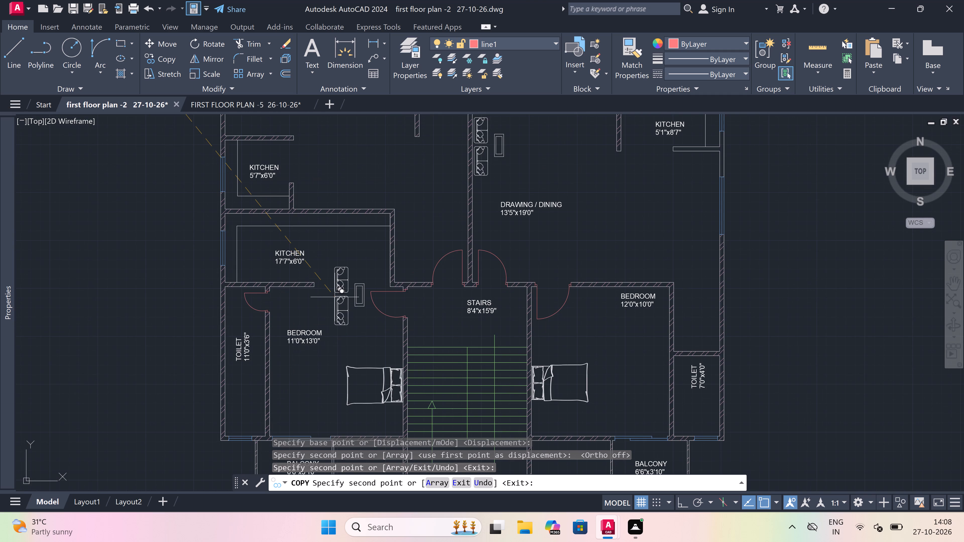
{"action": "scroll", "coordinate": [335, 297], "scroll_direction": "down", "scroll_amount": 2}
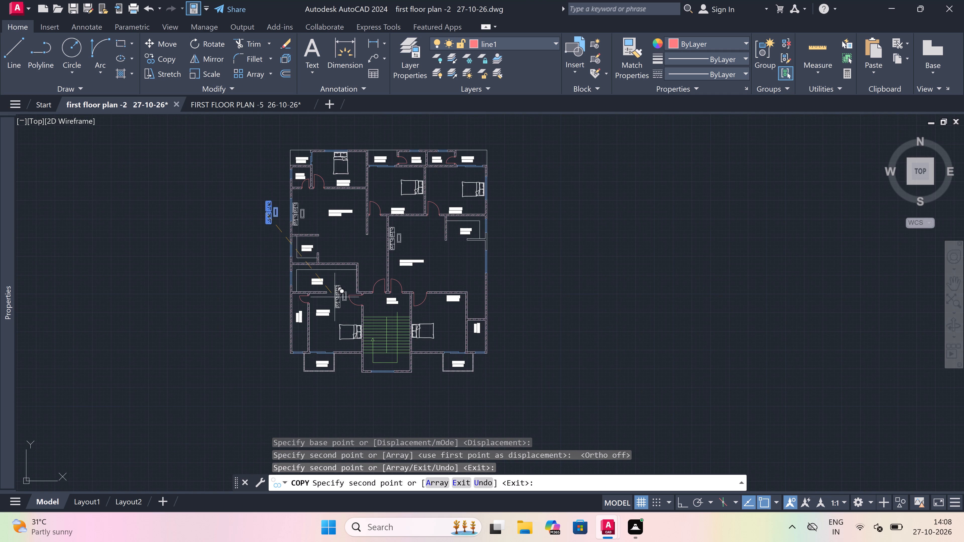
{"action": "scroll", "coordinate": [335, 297], "scroll_direction": "up", "scroll_amount": 1}
{"action": "scroll", "coordinate": [335, 297], "scroll_direction": "down", "scroll_amount": 2}
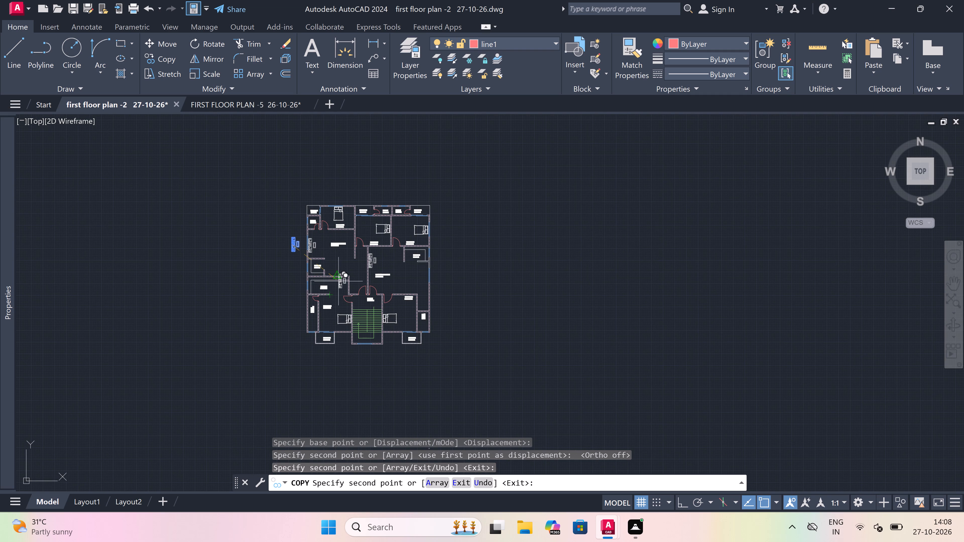
{"action": "key", "text": "Escape"}
Delete the spare sofa set left outside the building's west wall.
{"action": "scroll", "coordinate": [338, 303], "scroll_direction": "up", "scroll_amount": 2}
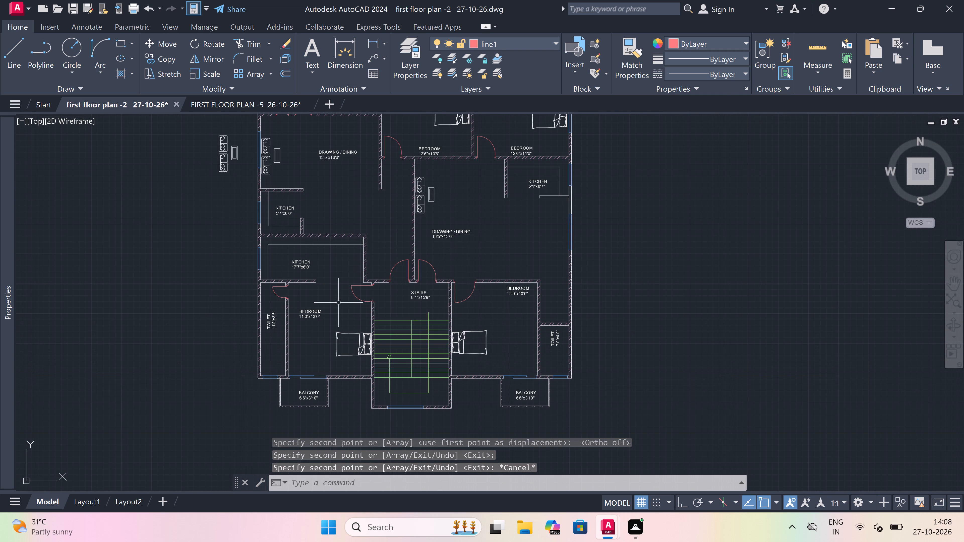
{"action": "scroll", "coordinate": [338, 303], "scroll_direction": "down", "scroll_amount": 1}
{"action": "scroll", "coordinate": [293, 158], "scroll_direction": "up", "scroll_amount": 1}
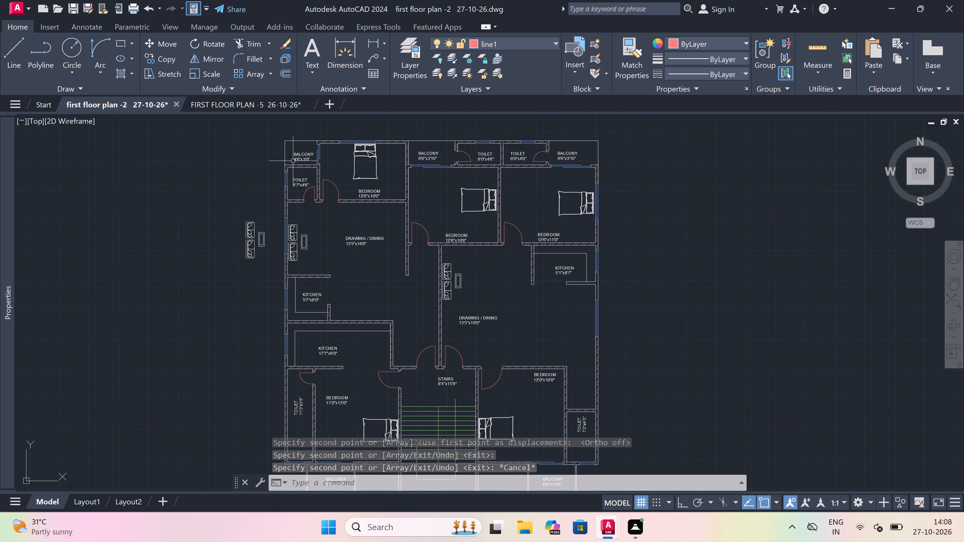
{"action": "scroll", "coordinate": [278, 195], "scroll_direction": "up", "scroll_amount": 1}
{"action": "left_click", "coordinate": [267, 212]}
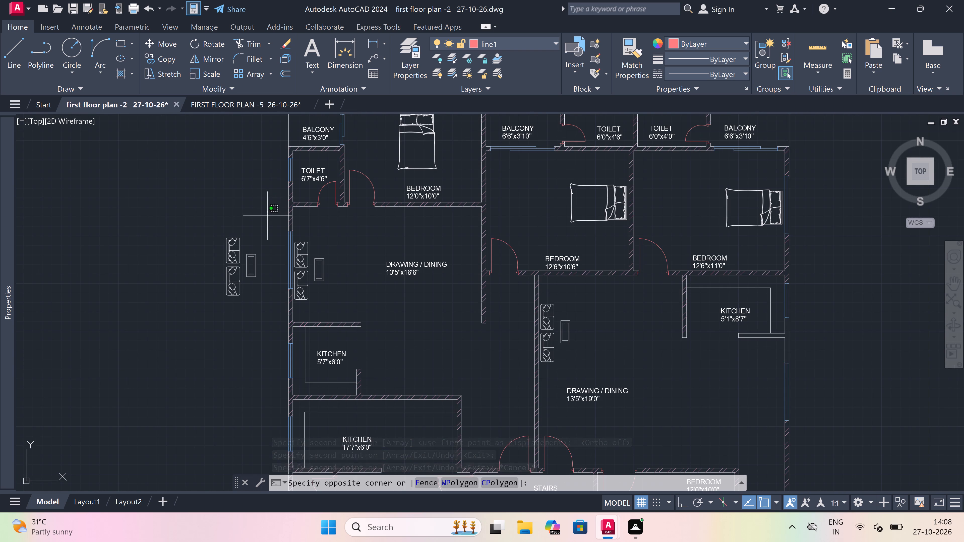
{"action": "left_click", "coordinate": [150, 324]}
{"action": "key", "text": "Delete"}
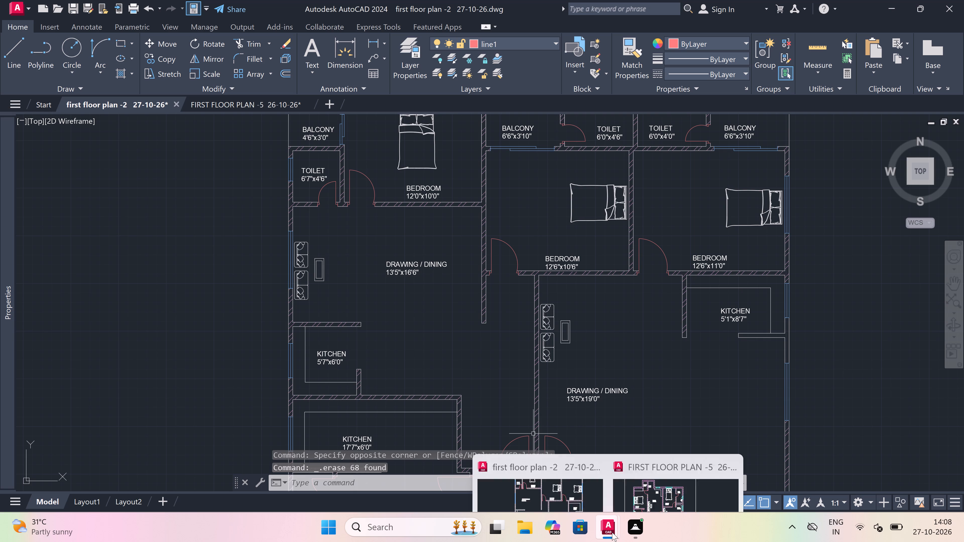
Look over the FIRST FLOOR PLAN -5 26-10-26 drawing for further furniture and return to first floor plan -2 27-10-26.
{"action": "left_click", "coordinate": [649, 470]}
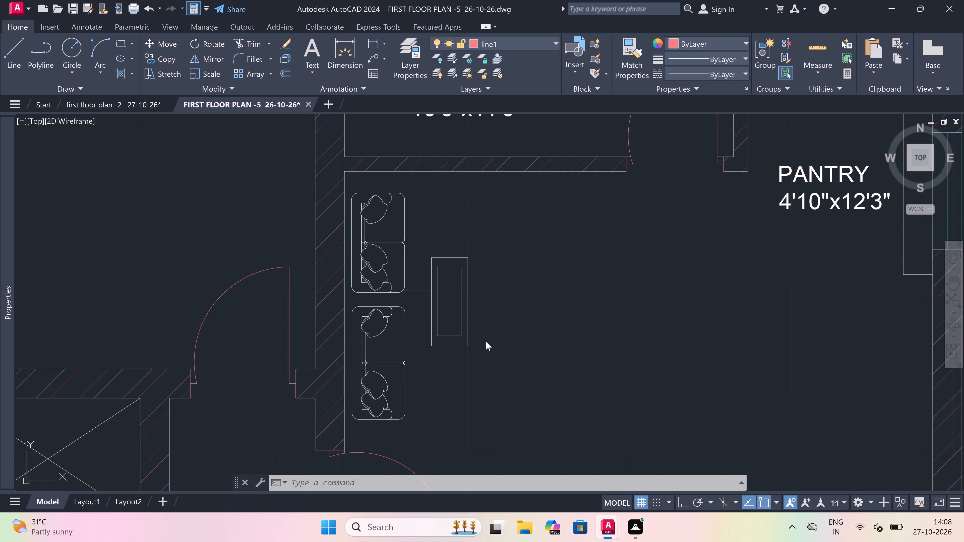
{"action": "scroll", "coordinate": [487, 340], "scroll_direction": "down", "scroll_amount": 8}
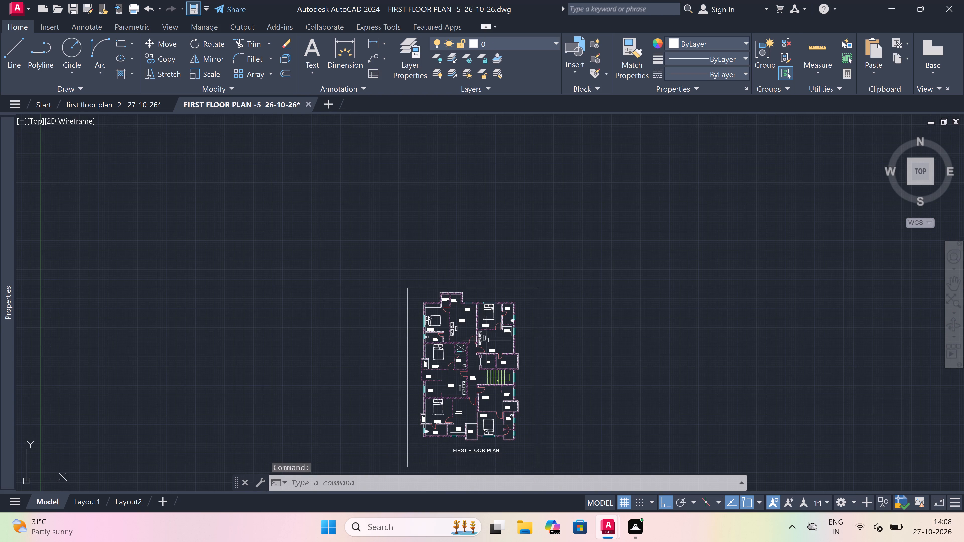
{"action": "scroll", "coordinate": [486, 343], "scroll_direction": "down", "scroll_amount": 2}
{"action": "scroll", "coordinate": [485, 359], "scroll_direction": "up", "scroll_amount": 3}
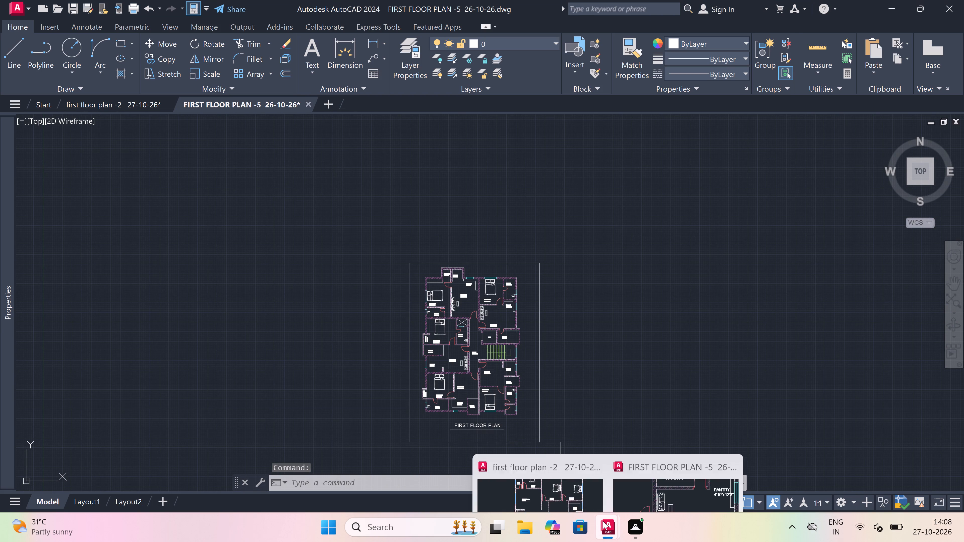
{"action": "left_click", "coordinate": [567, 467]}
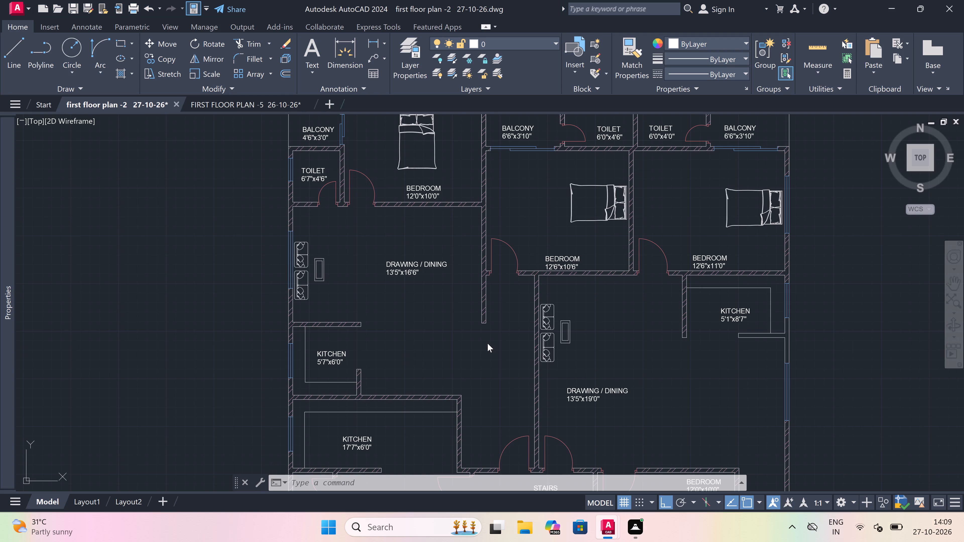
{"action": "scroll", "coordinate": [459, 288], "scroll_direction": "down", "scroll_amount": 2}
{"action": "scroll", "coordinate": [459, 288], "scroll_direction": "up", "scroll_amount": 2}
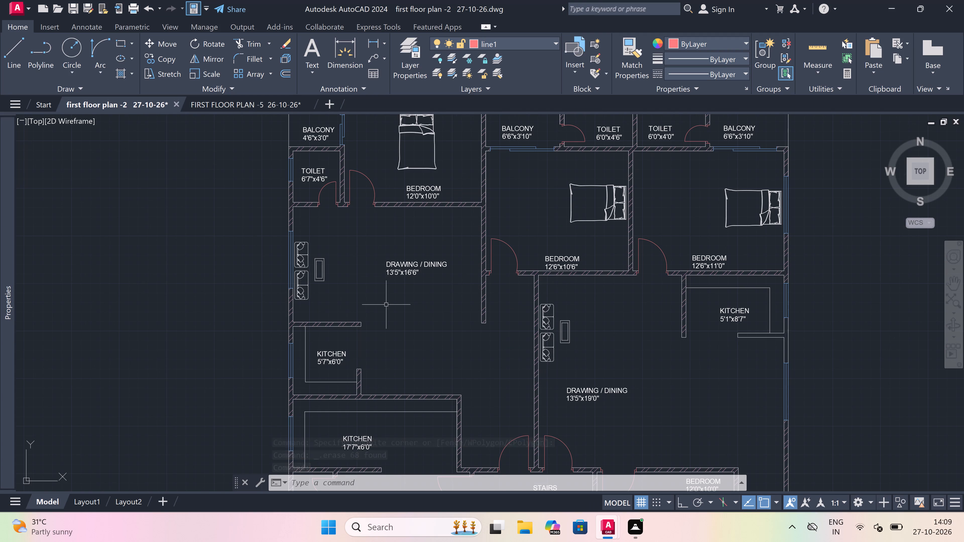
Look through the previews of the recent drawings for one with a reusable dining table set.
{"action": "left_click", "coordinate": [14, 6]}
{"action": "scroll", "coordinate": [175, 168], "scroll_direction": "down", "scroll_amount": 4}
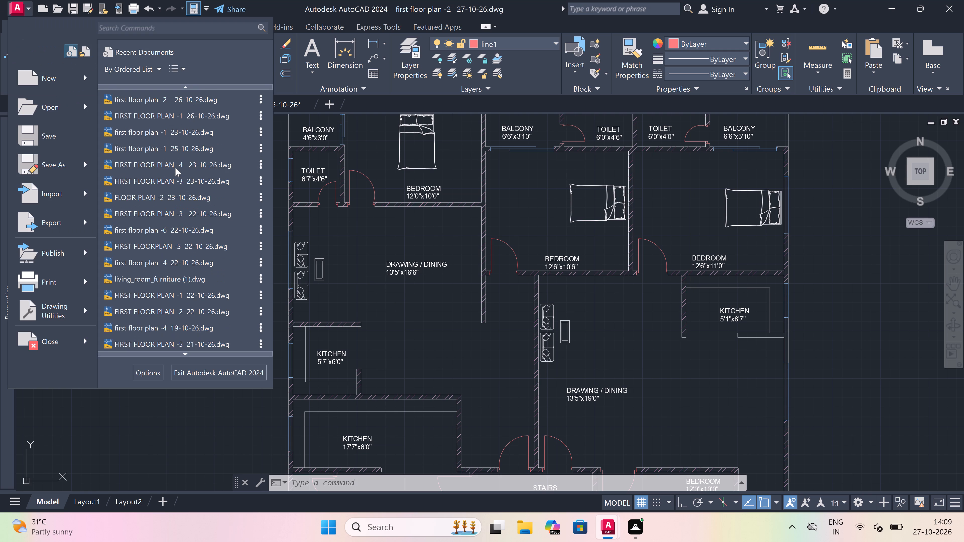
{"action": "scroll", "coordinate": [175, 168], "scroll_direction": "down", "scroll_amount": 3}
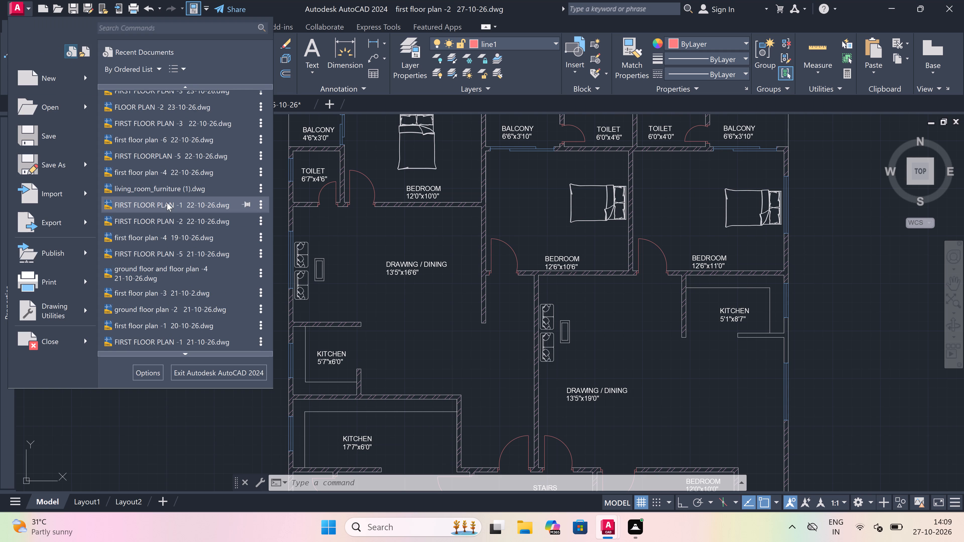
{"action": "scroll", "coordinate": [167, 202], "scroll_direction": "down", "scroll_amount": 4}
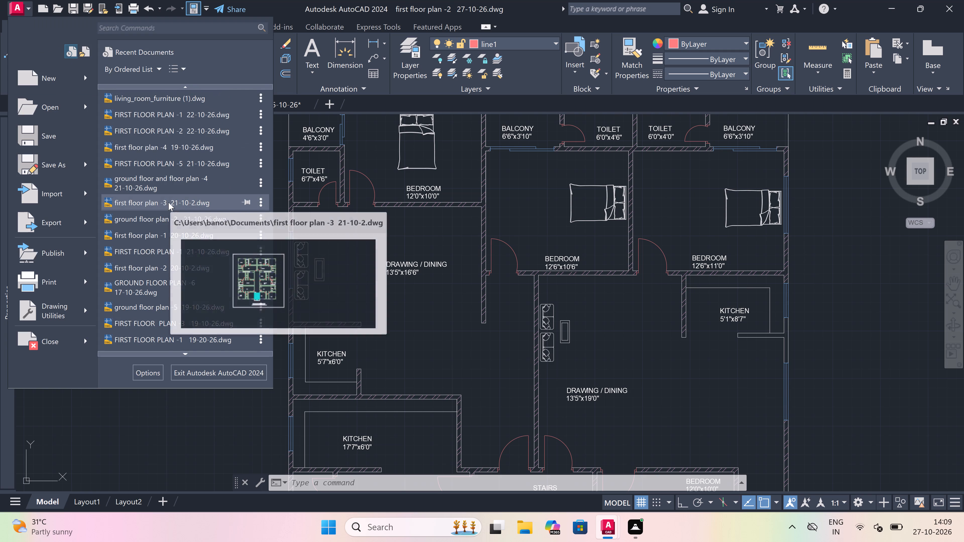
{"action": "scroll", "coordinate": [168, 202], "scroll_direction": "down", "scroll_amount": 7}
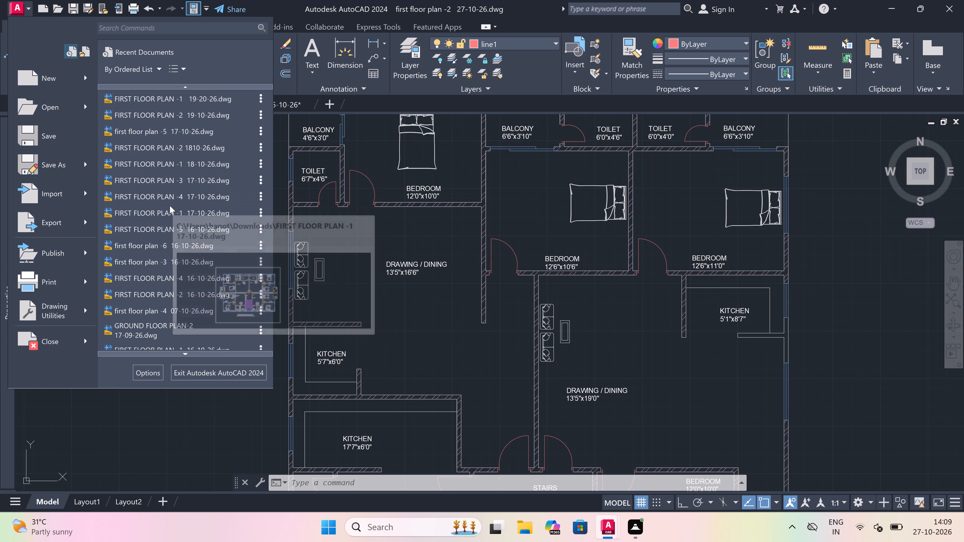
{"action": "scroll", "coordinate": [170, 206], "scroll_direction": "down", "scroll_amount": 2}
{"action": "scroll", "coordinate": [165, 227], "scroll_direction": "down", "scroll_amount": 5}
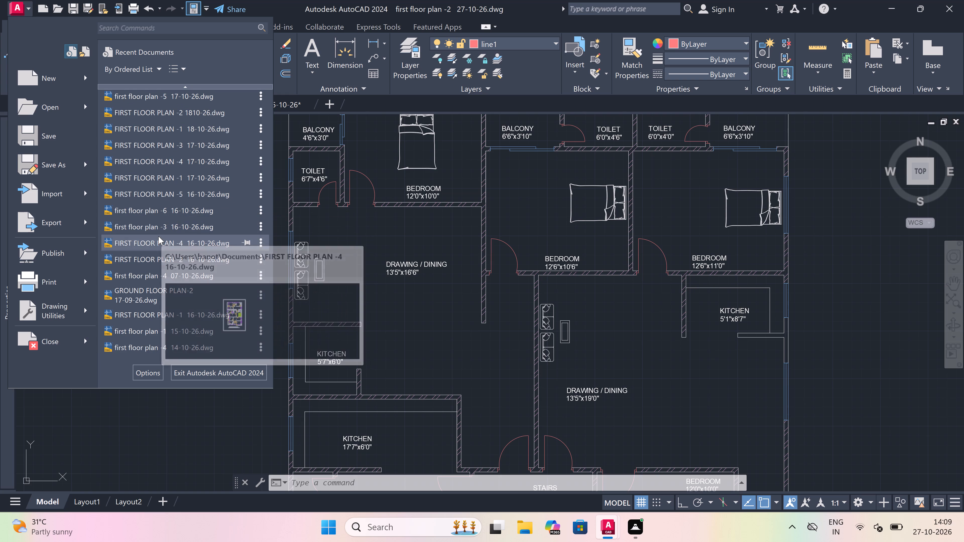
{"action": "scroll", "coordinate": [158, 236], "scroll_direction": "up", "scroll_amount": 5}
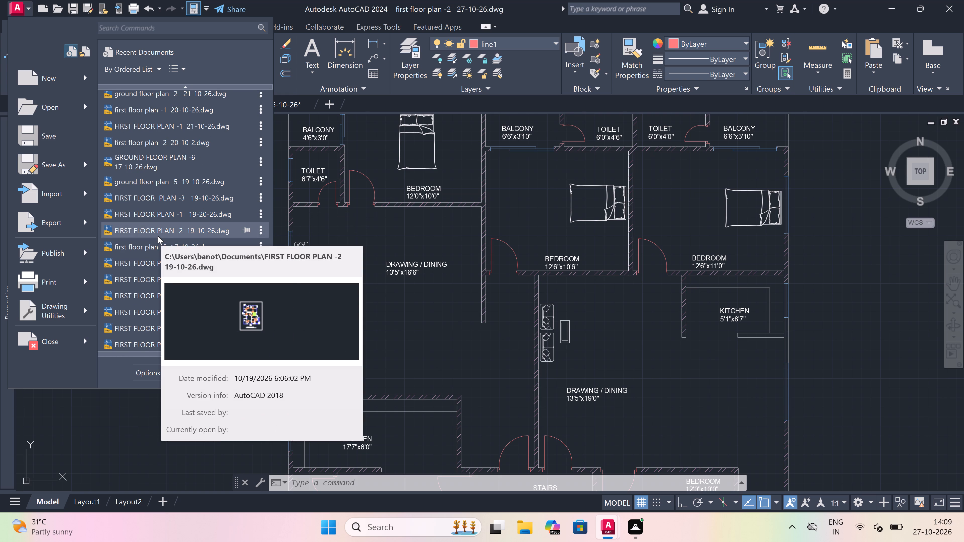
{"action": "scroll", "coordinate": [158, 236], "scroll_direction": "down", "scroll_amount": 6}
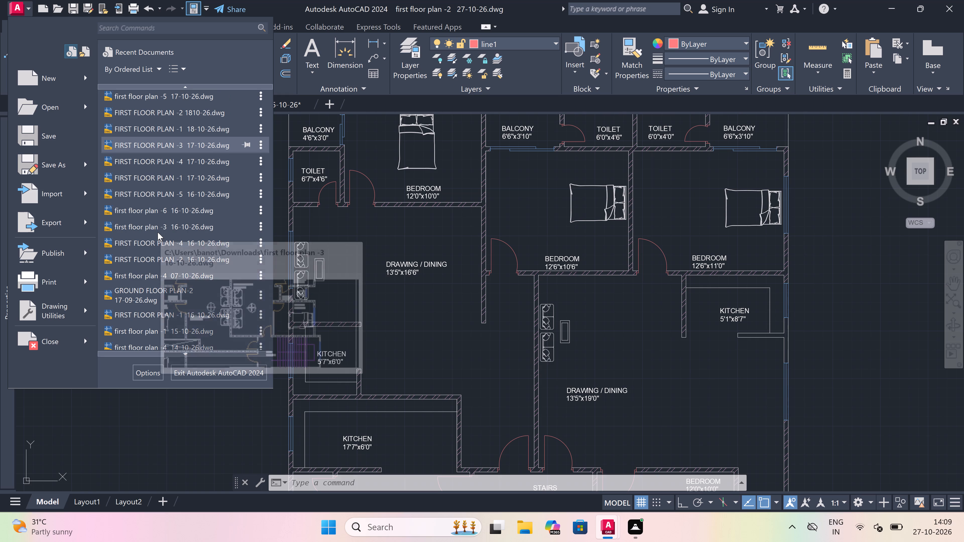
{"action": "scroll", "coordinate": [158, 233], "scroll_direction": "down", "scroll_amount": 6}
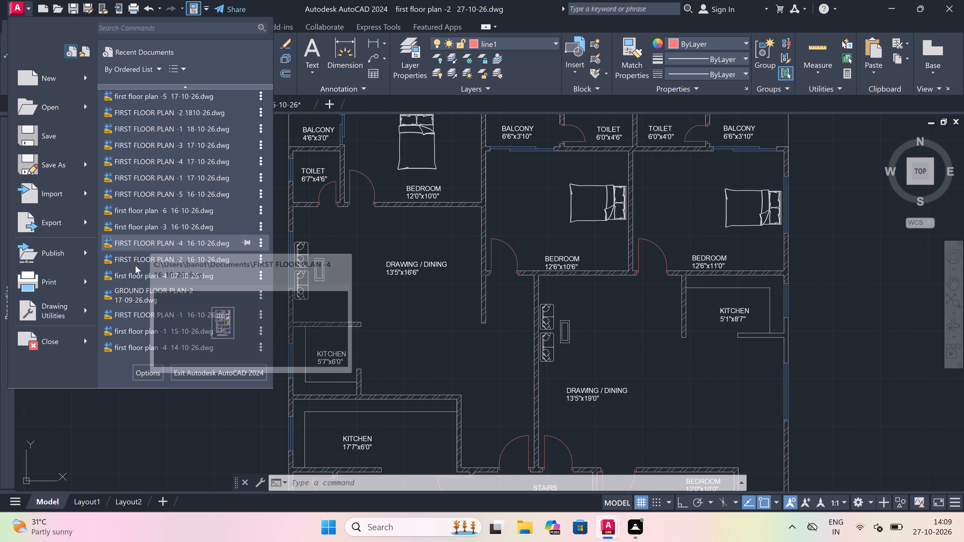
{"action": "scroll", "coordinate": [135, 265], "scroll_direction": "up", "scroll_amount": 5}
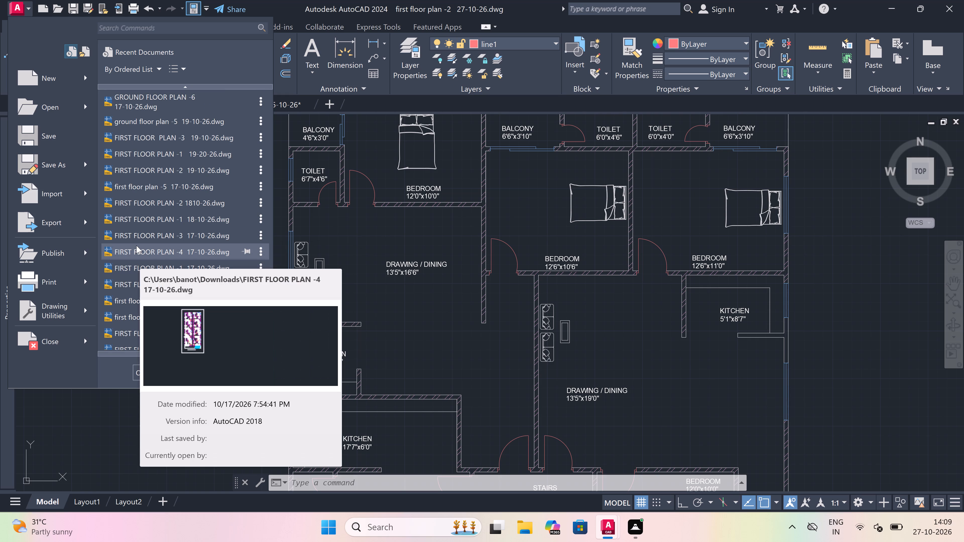
{"action": "scroll", "coordinate": [159, 185], "scroll_direction": "up", "scroll_amount": 3}
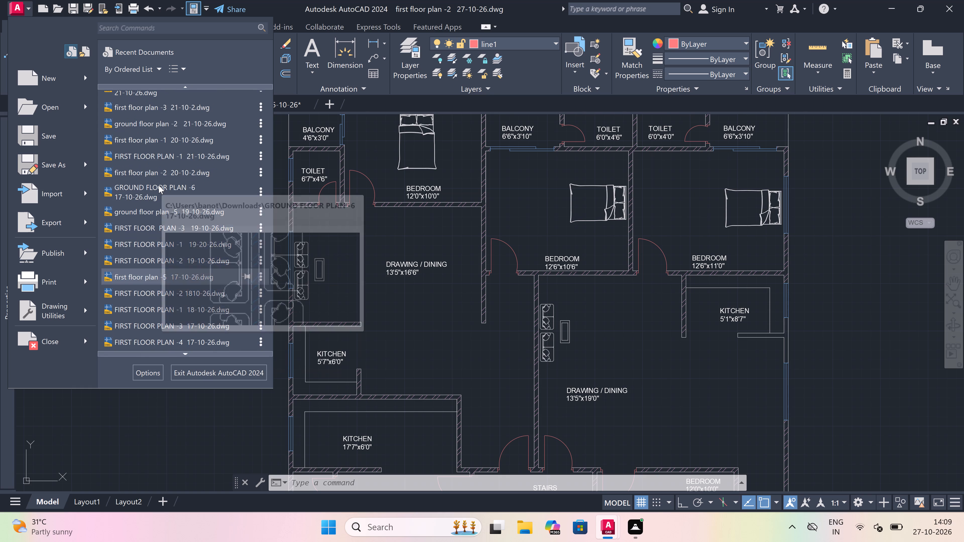
{"action": "scroll", "coordinate": [159, 185], "scroll_direction": "up", "scroll_amount": 1}
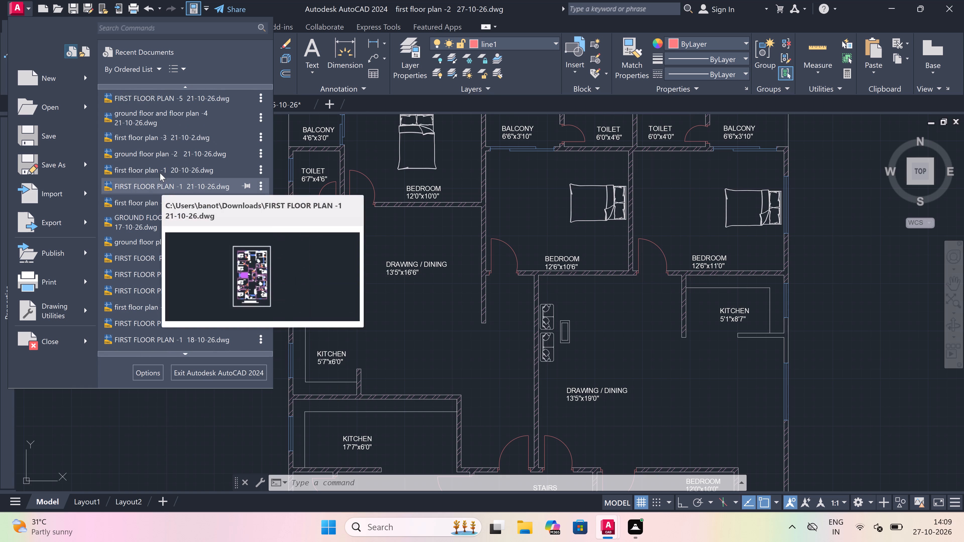
{"action": "scroll", "coordinate": [163, 166], "scroll_direction": "up", "scroll_amount": 1}
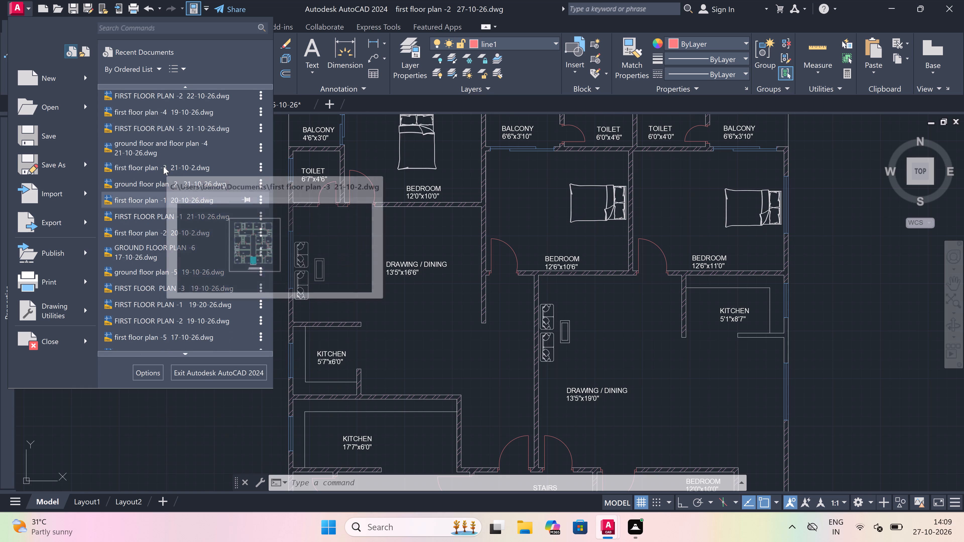
{"action": "scroll", "coordinate": [163, 152], "scroll_direction": "up", "scroll_amount": 5}
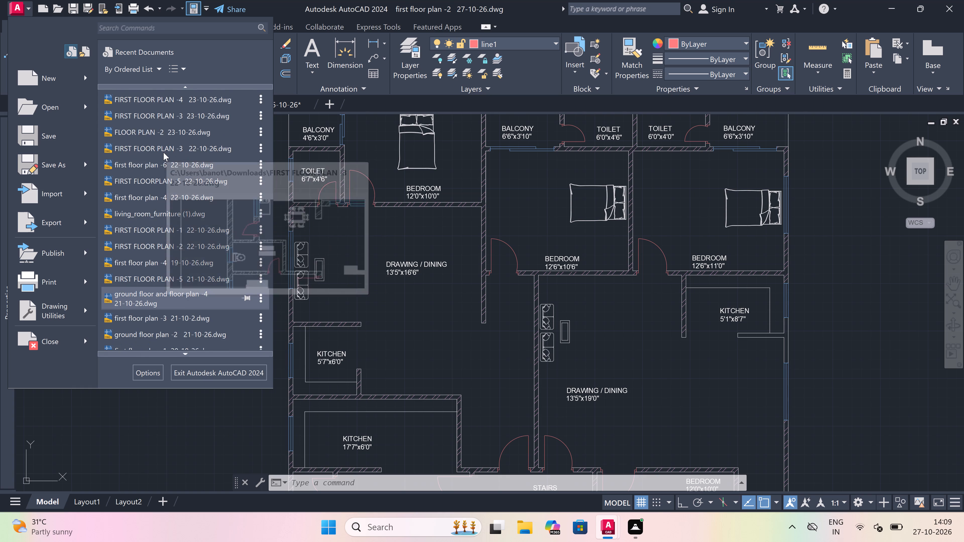
{"action": "scroll", "coordinate": [163, 152], "scroll_direction": "up", "scroll_amount": 8}
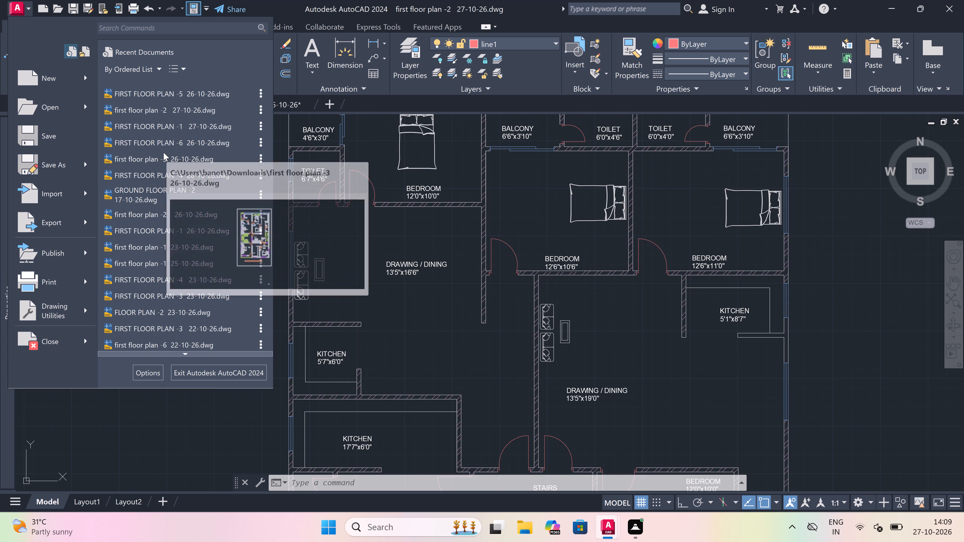
{"action": "scroll", "coordinate": [163, 152], "scroll_direction": "up", "scroll_amount": 6}
Open the recent drawing GROUND FLOOR PLAN -2 17-10-26.
{"action": "scroll", "coordinate": [163, 152], "scroll_direction": "down", "scroll_amount": 2}
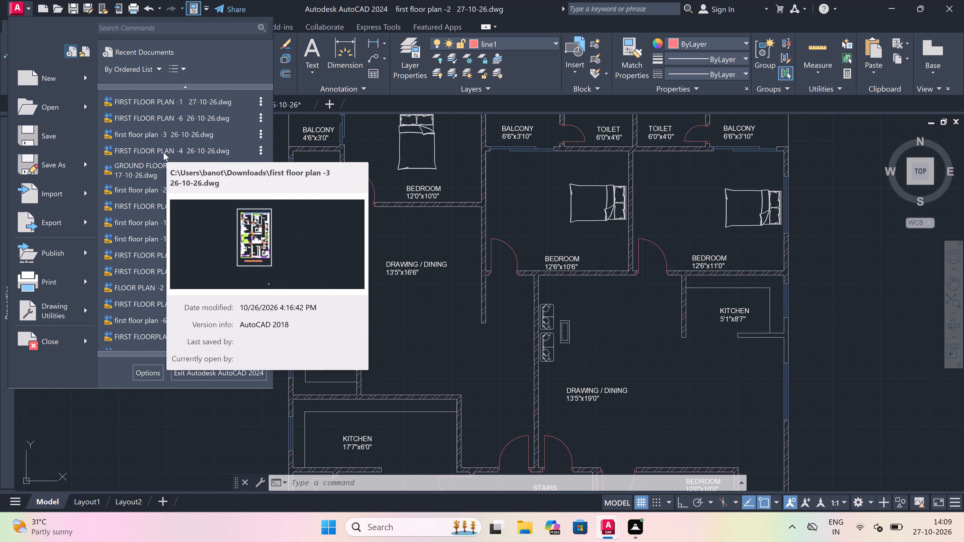
{"action": "scroll", "coordinate": [163, 152], "scroll_direction": "down", "scroll_amount": 1}
{"action": "scroll", "coordinate": [163, 194], "scroll_direction": "up", "scroll_amount": 5}
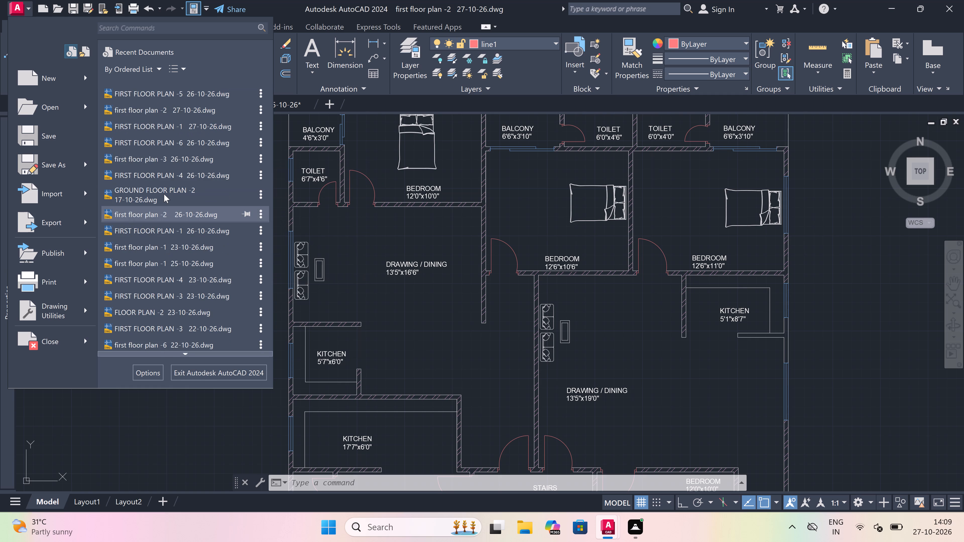
{"action": "scroll", "coordinate": [164, 194], "scroll_direction": "up", "scroll_amount": 5}
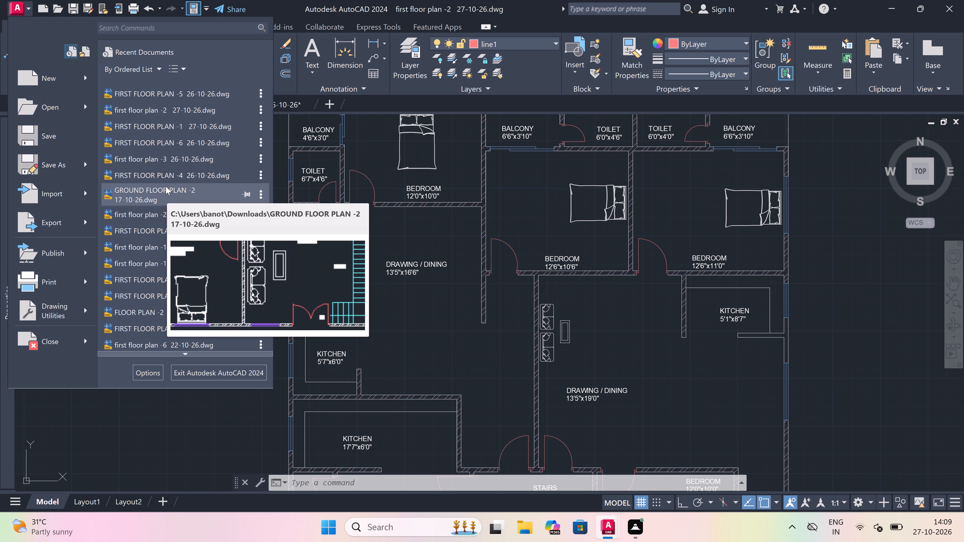
{"action": "double_click", "coordinate": [166, 186]}
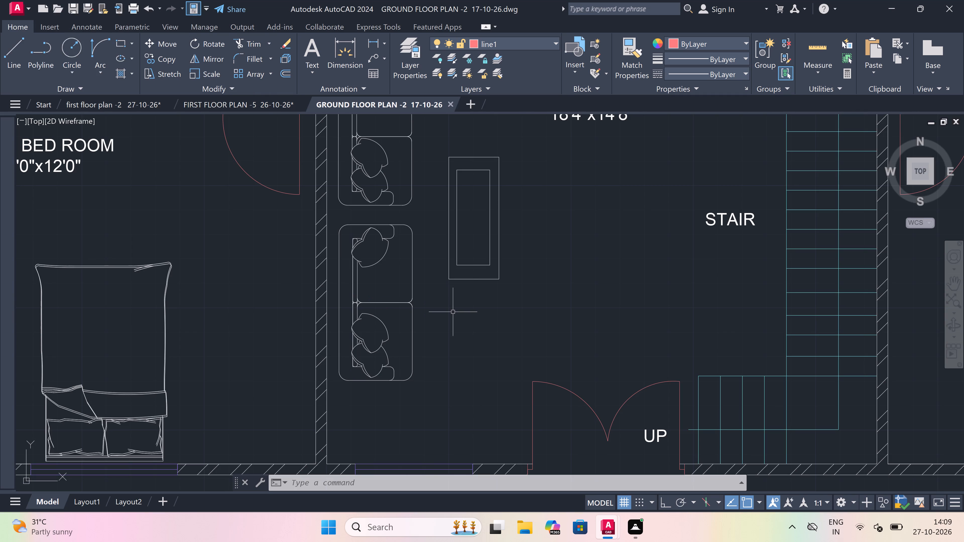
Copy the six-chair dining table set from the 11'6"x12'3" dining room to the clipboard.
{"action": "scroll", "coordinate": [357, 290], "scroll_direction": "down", "scroll_amount": 6}
{"action": "scroll", "coordinate": [364, 256], "scroll_direction": "up", "scroll_amount": 3}
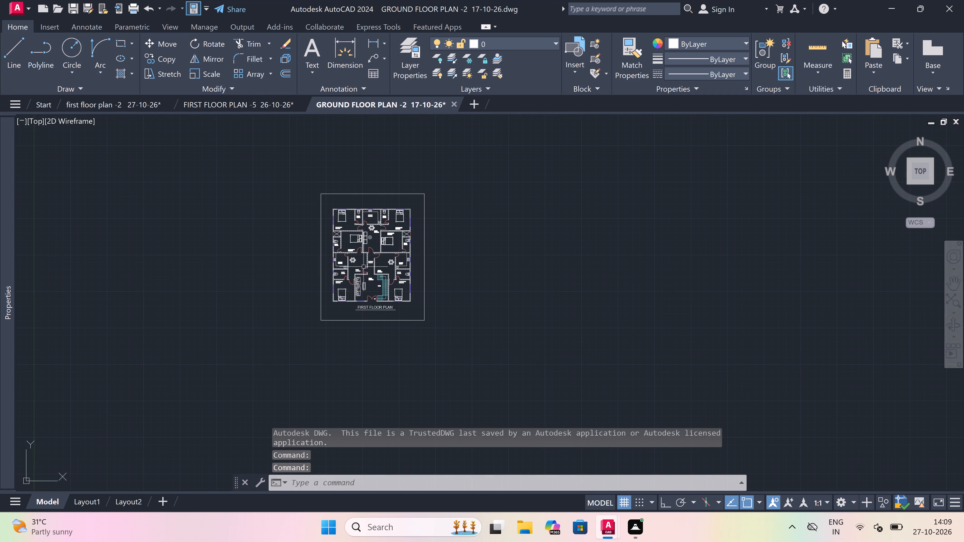
{"action": "scroll", "coordinate": [281, 278], "scroll_direction": "up", "scroll_amount": 1}
{"action": "scroll", "coordinate": [331, 274], "scroll_direction": "up", "scroll_amount": 2}
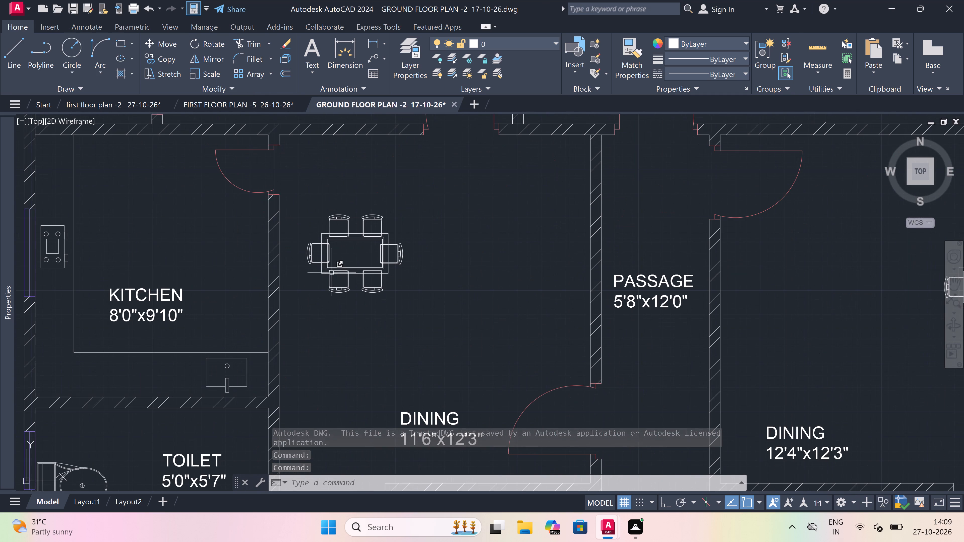
{"action": "left_click_drag", "start_coordinate": [434, 188], "coordinate": [427, 195]}
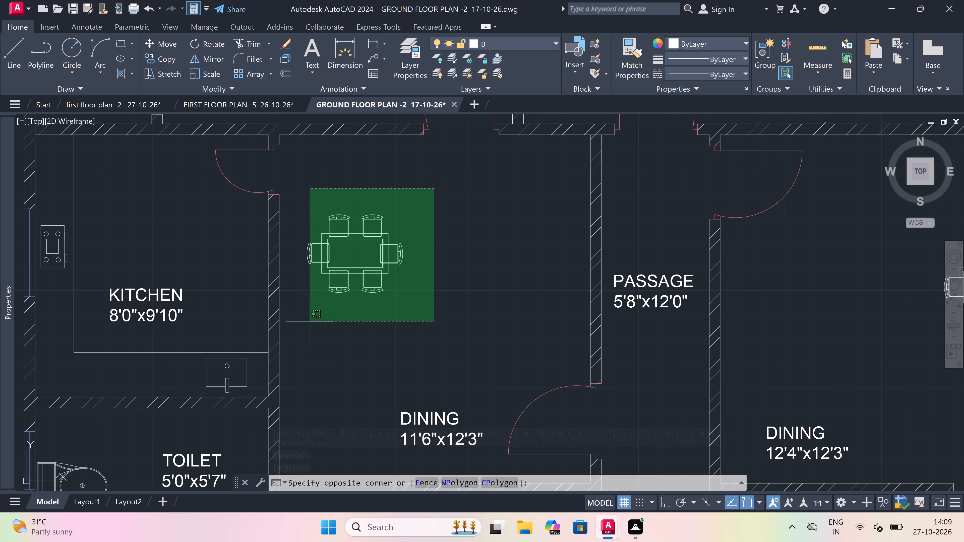
{"action": "left_click", "coordinate": [293, 337]}
{"action": "key", "text": "ctrl+c"}
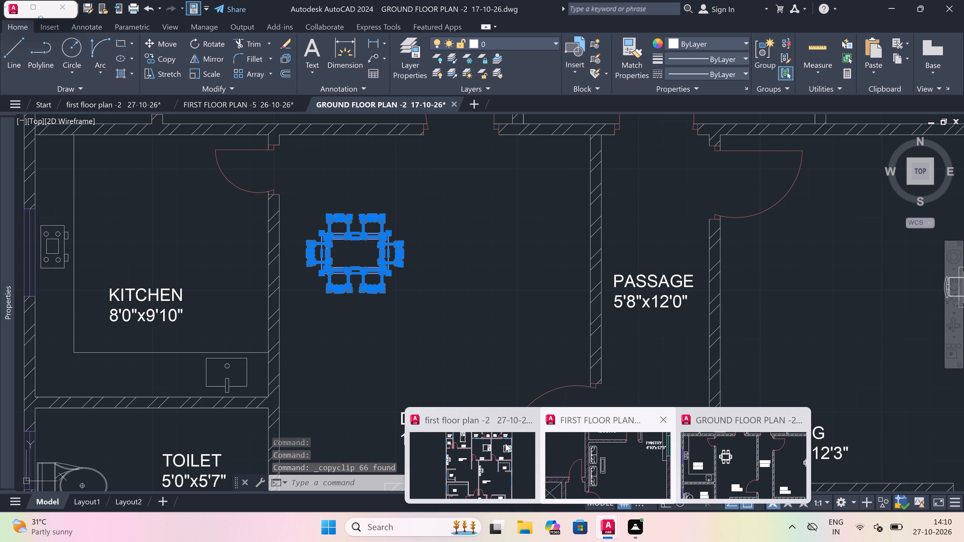
Paste the dining set into first floor plan -2 27-10-26, in the 13'5"x16'6" drawing/dining area just east of the 5'7"x6'0" kitchen.
{"action": "left_click", "coordinate": [469, 463]}
{"action": "key", "text": "ctrl+v"}
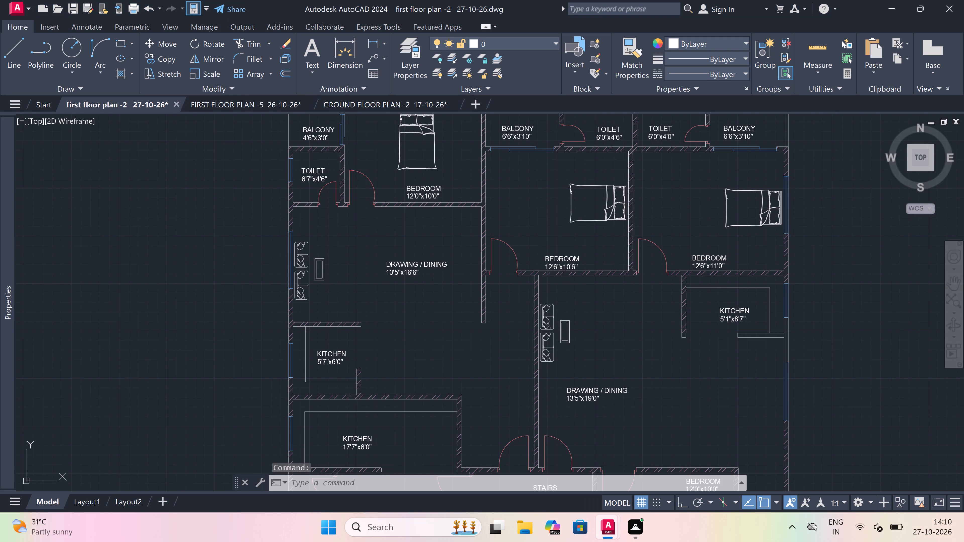
{"action": "left_click", "coordinate": [386, 355]}
Copy the pasted dining set by its table centre into the 13'5"x19'0" drawing/dining room, near the east wall south of the kitchen.
{"action": "left_click_drag", "start_coordinate": [444, 311], "coordinate": [444, 316]}
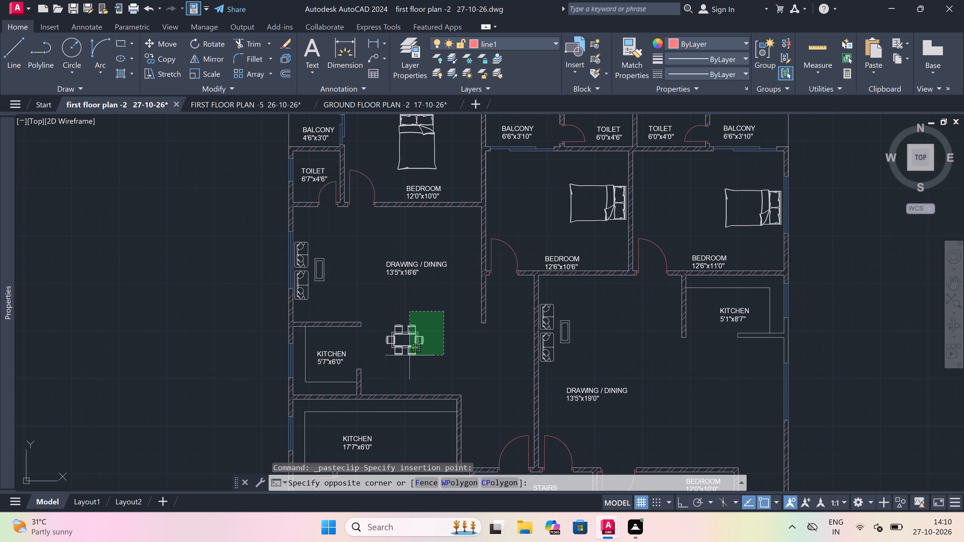
{"action": "left_click", "coordinate": [383, 380]}
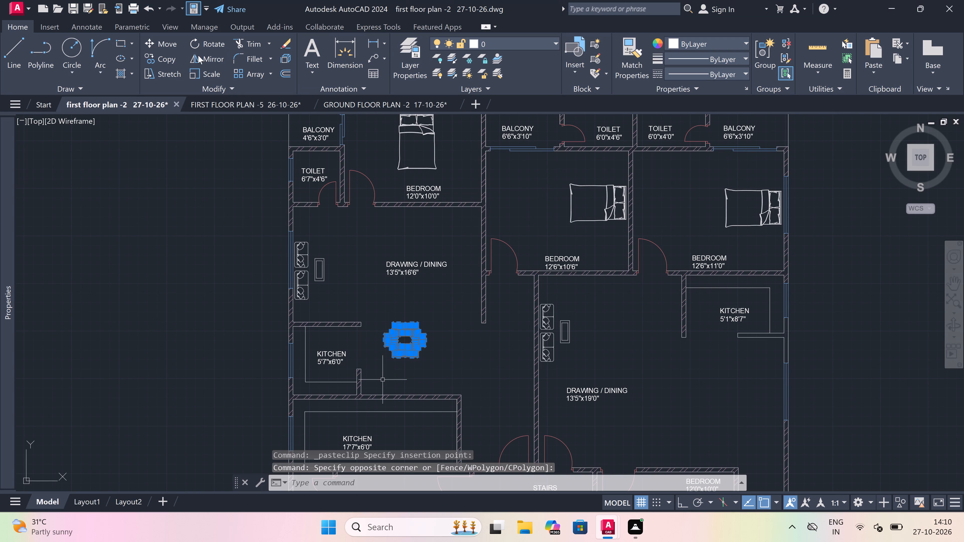
{"action": "left_click_drag", "start_coordinate": [166, 55], "coordinate": [168, 58]}
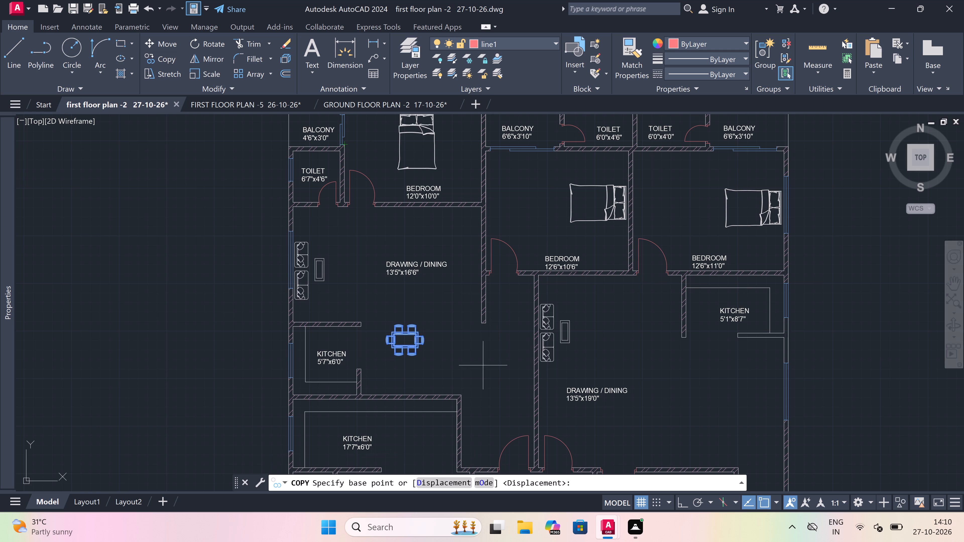
{"action": "left_click_drag", "start_coordinate": [405, 338], "coordinate": [408, 338]}
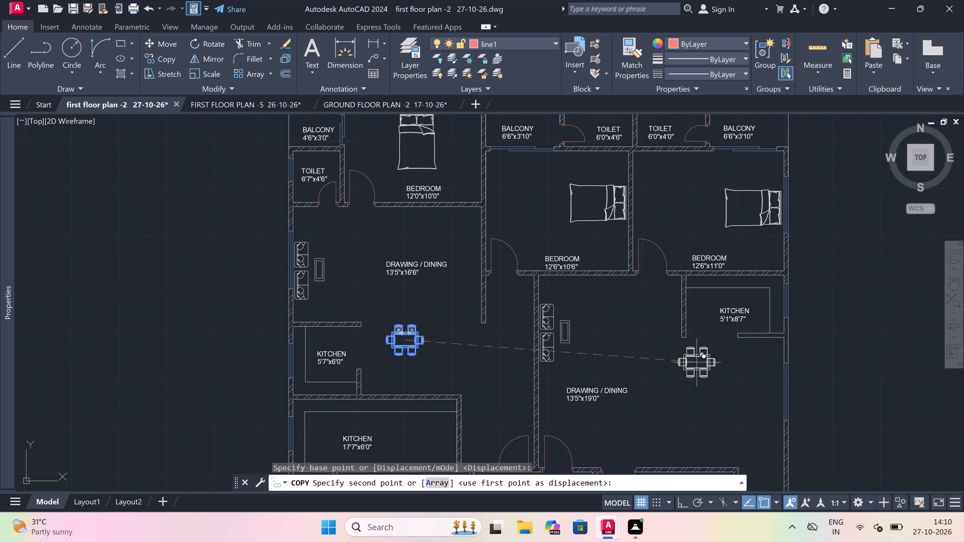
{"action": "left_click", "coordinate": [747, 381]}
Place another copy of the dining set in the 17'7"x6'0" kitchen, just east of its label, and end the Copy command.
{"action": "scroll", "coordinate": [517, 296], "scroll_direction": "down", "scroll_amount": 2}
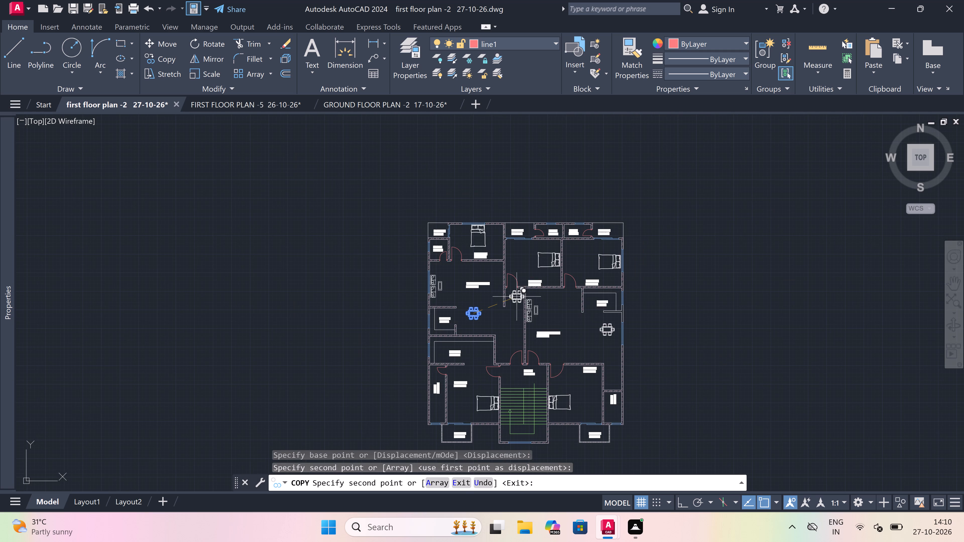
{"action": "scroll", "coordinate": [486, 381], "scroll_direction": "up", "scroll_amount": 2}
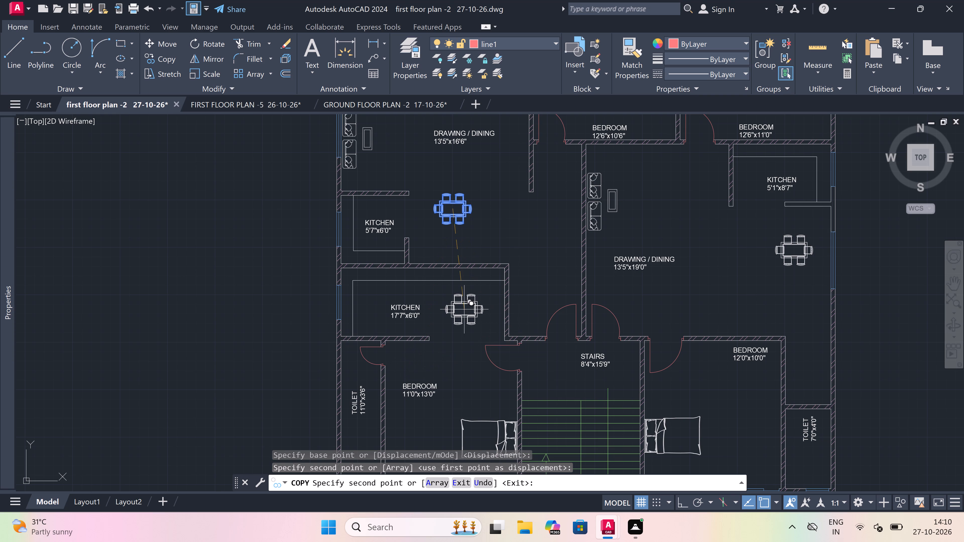
{"action": "left_click", "coordinate": [464, 309]}
{"action": "key", "text": "Escape"}
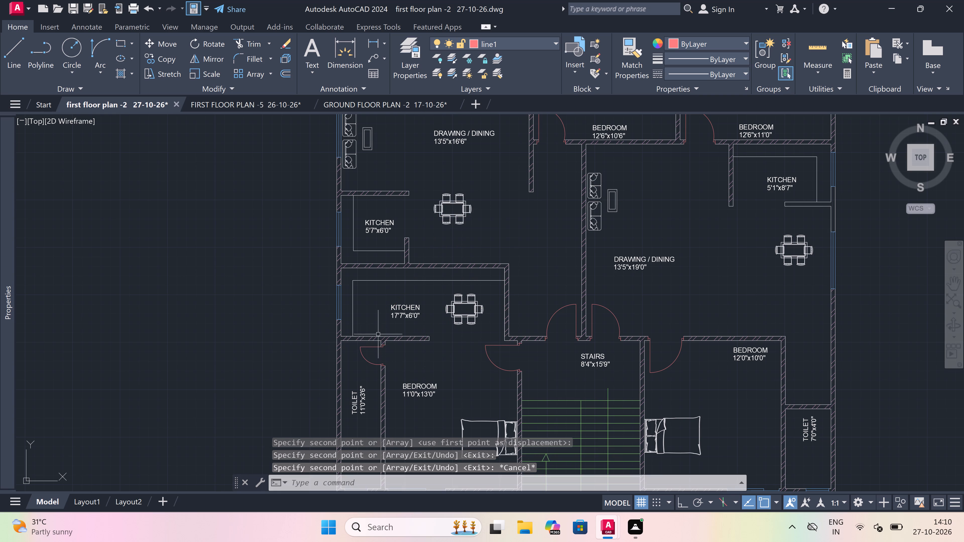
{"action": "scroll", "coordinate": [379, 333], "scroll_direction": "down", "scroll_amount": 1}
{"action": "scroll", "coordinate": [430, 296], "scroll_direction": "down", "scroll_amount": 2}
{"action": "scroll", "coordinate": [446, 316], "scroll_direction": "up", "scroll_amount": 1}
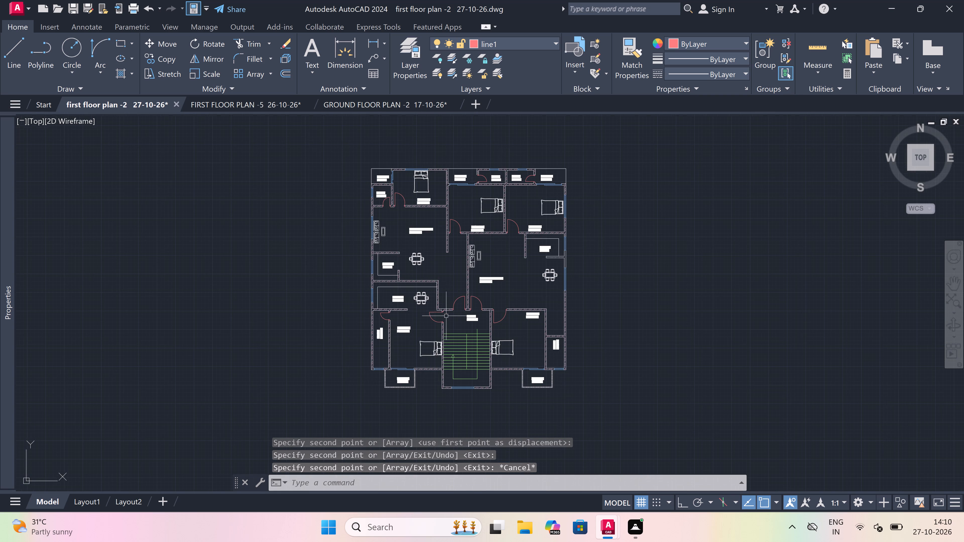
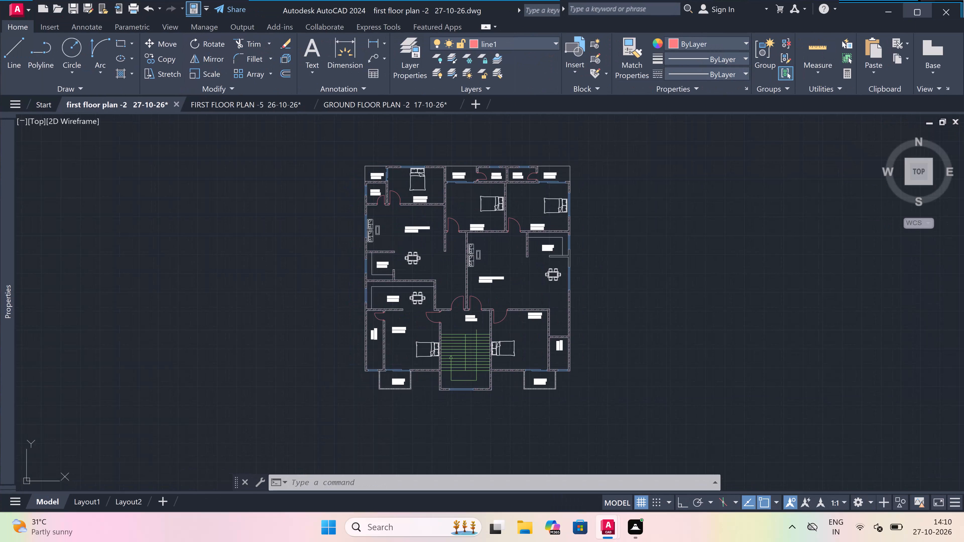
Add the multiline text "FIRST FLOOR PLAN" below the floor plan, south of the balconies, and put it on layer 0.
{"action": "scroll", "coordinate": [500, 236], "scroll_direction": "up", "scroll_amount": 2}
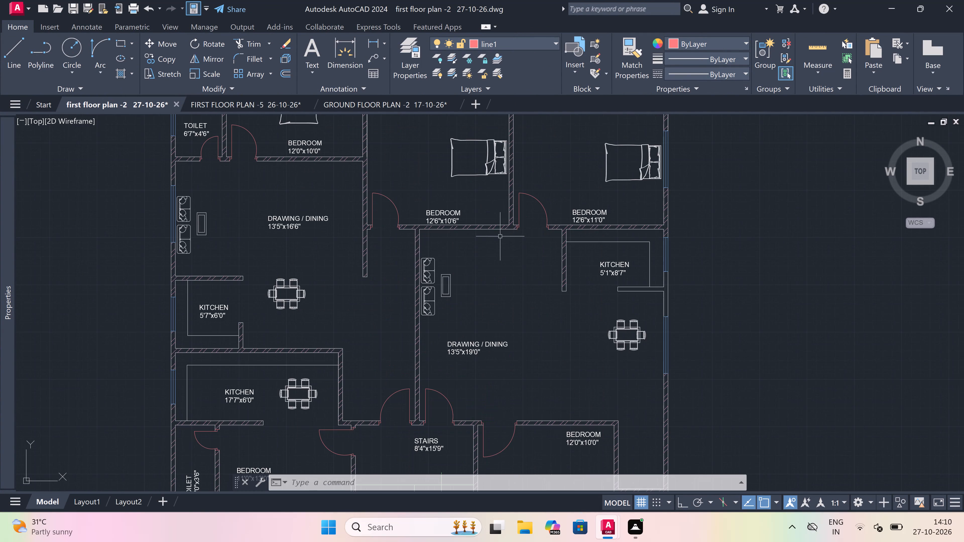
{"action": "scroll", "coordinate": [500, 236], "scroll_direction": "down", "scroll_amount": 4}
{"action": "scroll", "coordinate": [474, 309], "scroll_direction": "up", "scroll_amount": 2}
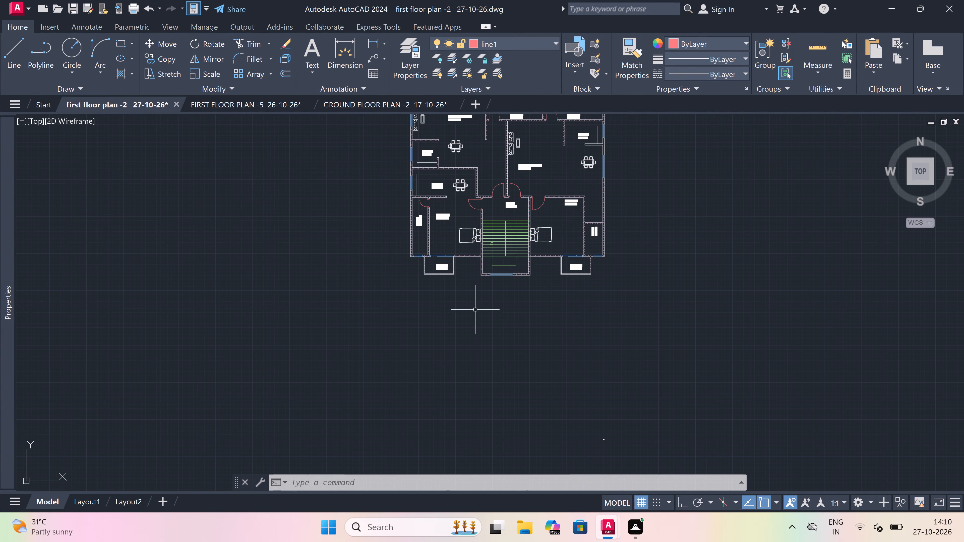
{"action": "type", "text": "mt"}
{"action": "key", "text": "space"}
{"action": "scroll", "coordinate": [540, 273], "scroll_direction": "up", "scroll_amount": 2}
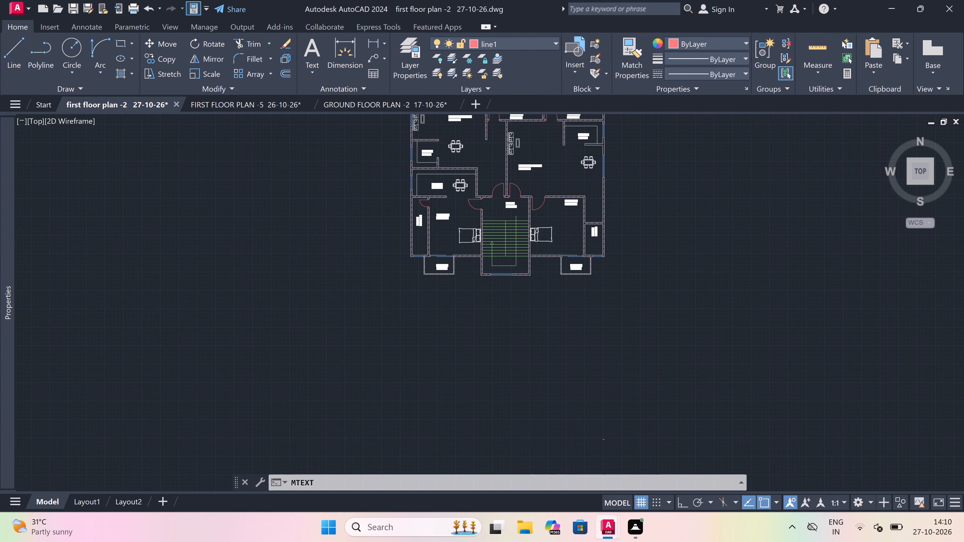
{"action": "left_click_drag", "start_coordinate": [307, 324], "coordinate": [376, 354]}
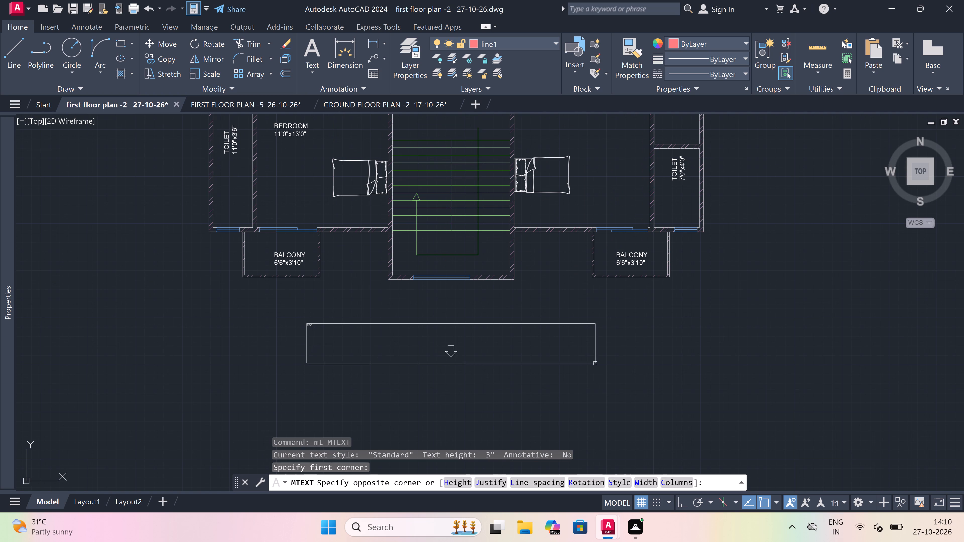
{"action": "left_click", "coordinate": [748, 333]}
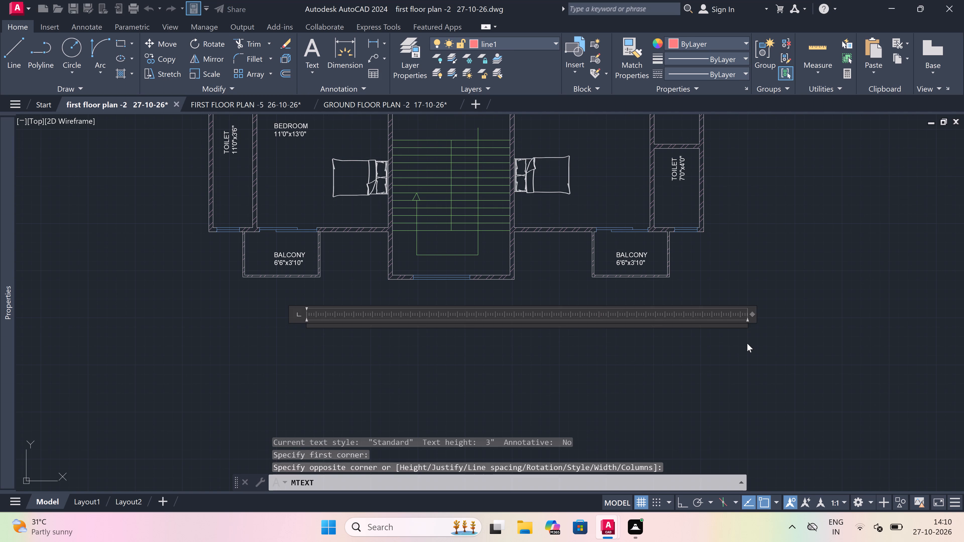
{"action": "type", "text": "FIRST FLOOR PLAN"}
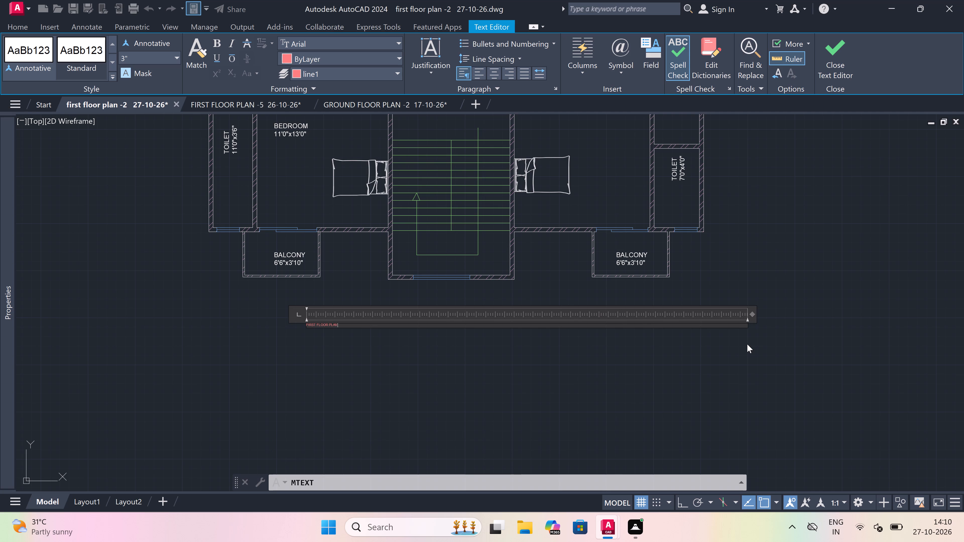
{"action": "scroll", "coordinate": [297, 324], "scroll_direction": "up", "scroll_amount": 4}
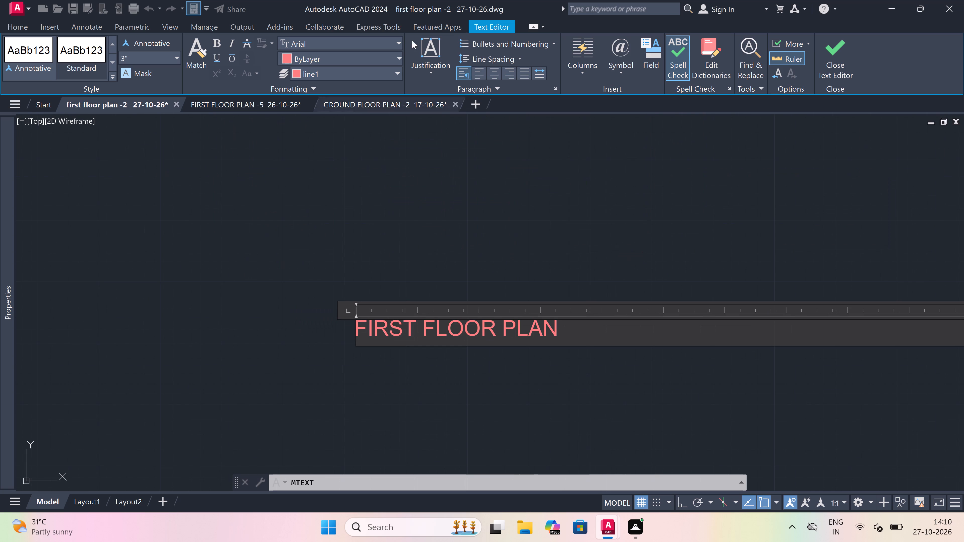
{"action": "left_click", "coordinate": [367, 76]}
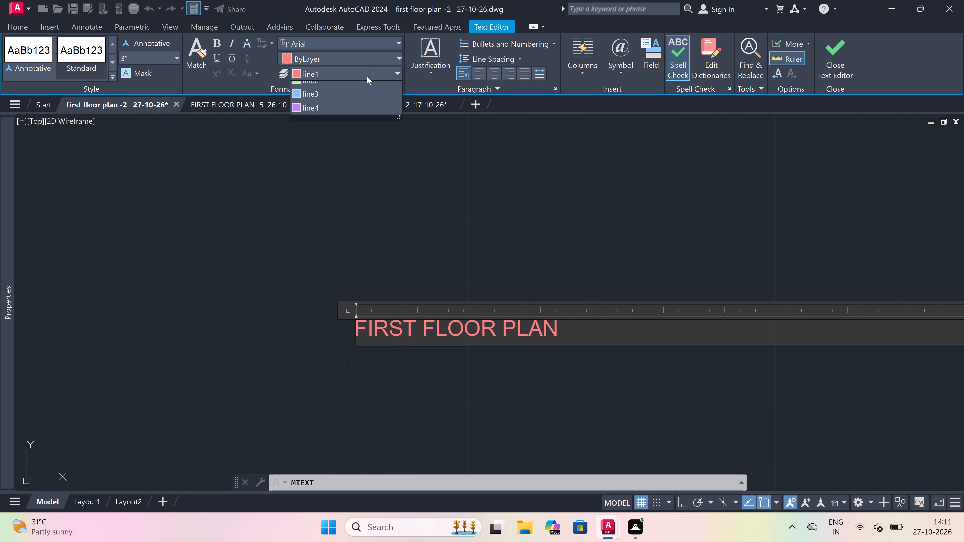
{"action": "left_click", "coordinate": [368, 99]}
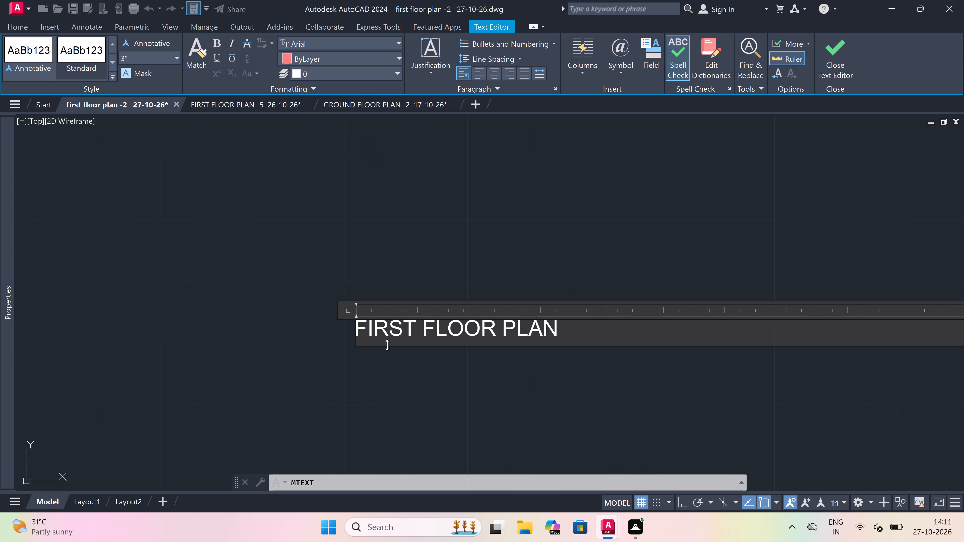
{"action": "left_click_drag", "start_coordinate": [359, 382], "coordinate": [362, 377]}
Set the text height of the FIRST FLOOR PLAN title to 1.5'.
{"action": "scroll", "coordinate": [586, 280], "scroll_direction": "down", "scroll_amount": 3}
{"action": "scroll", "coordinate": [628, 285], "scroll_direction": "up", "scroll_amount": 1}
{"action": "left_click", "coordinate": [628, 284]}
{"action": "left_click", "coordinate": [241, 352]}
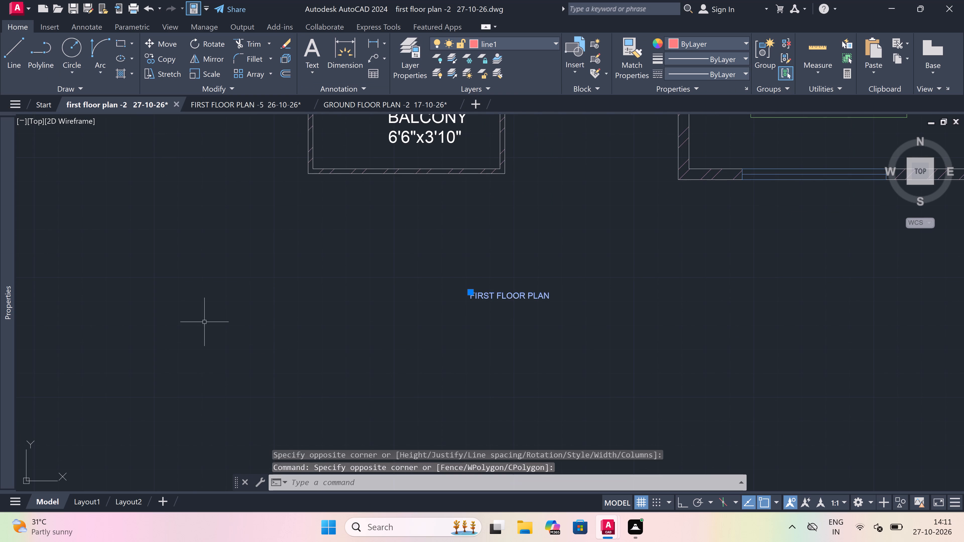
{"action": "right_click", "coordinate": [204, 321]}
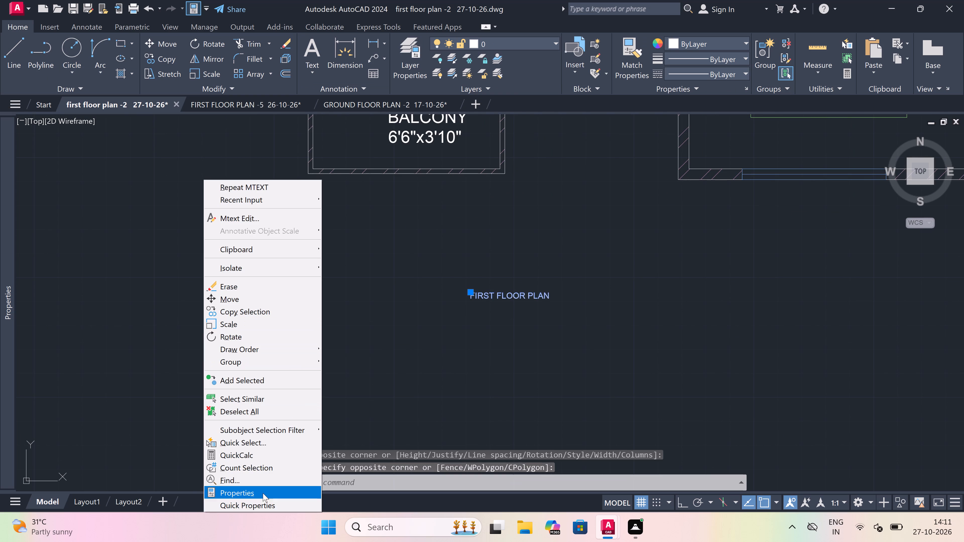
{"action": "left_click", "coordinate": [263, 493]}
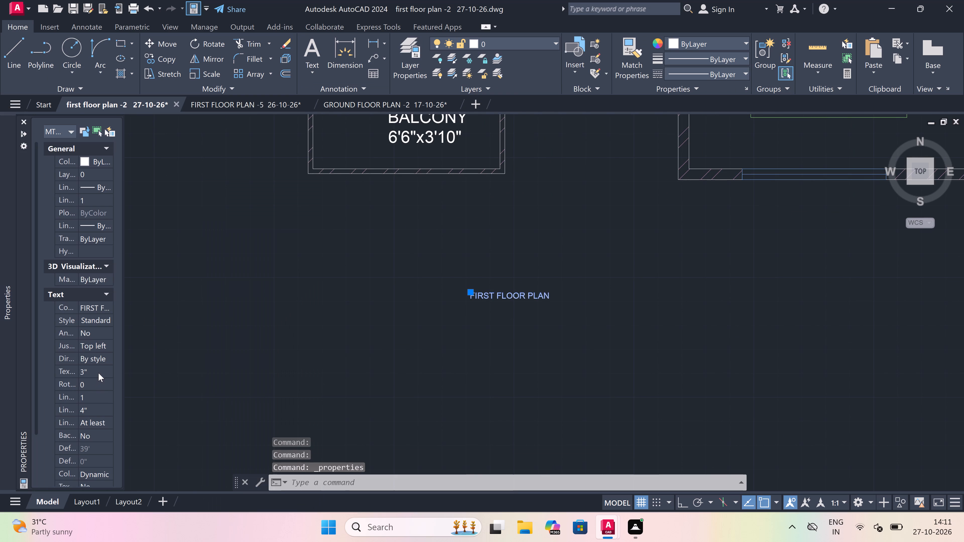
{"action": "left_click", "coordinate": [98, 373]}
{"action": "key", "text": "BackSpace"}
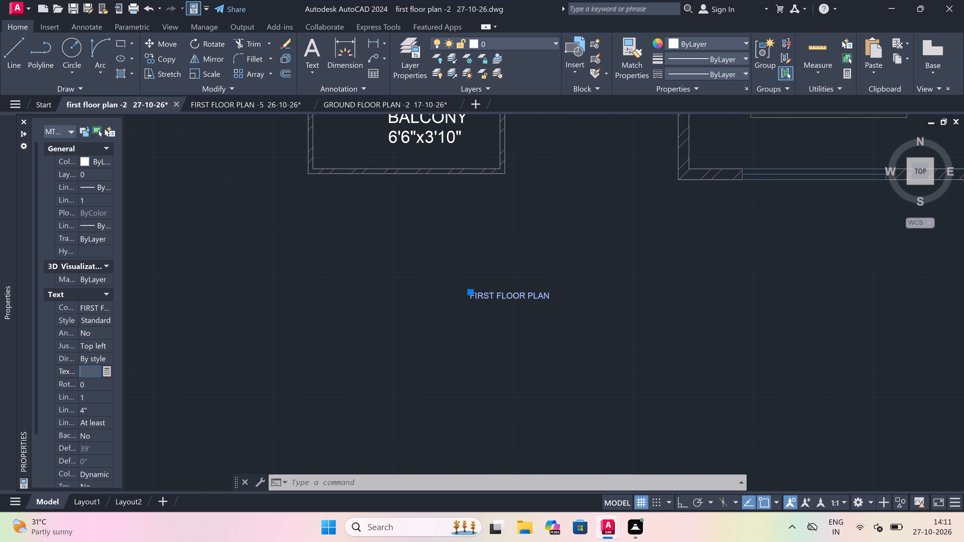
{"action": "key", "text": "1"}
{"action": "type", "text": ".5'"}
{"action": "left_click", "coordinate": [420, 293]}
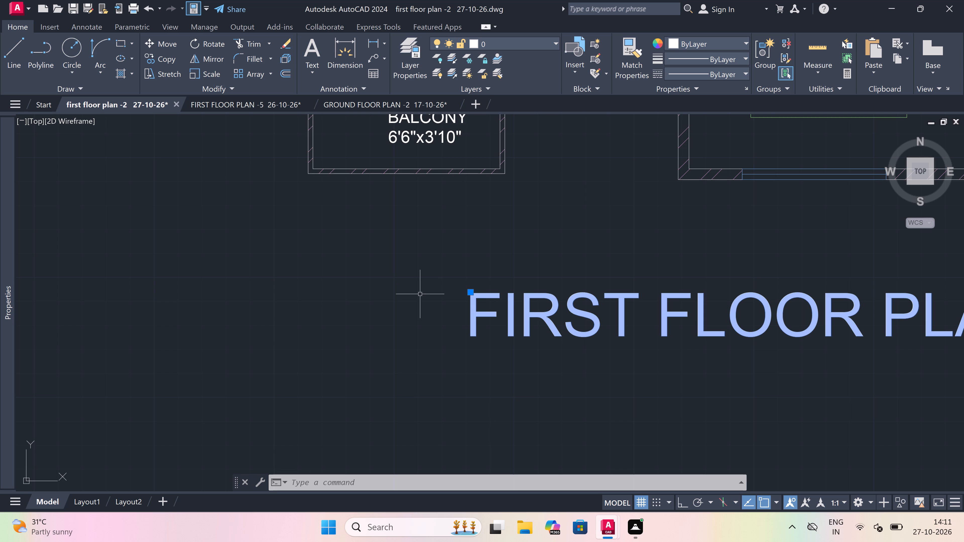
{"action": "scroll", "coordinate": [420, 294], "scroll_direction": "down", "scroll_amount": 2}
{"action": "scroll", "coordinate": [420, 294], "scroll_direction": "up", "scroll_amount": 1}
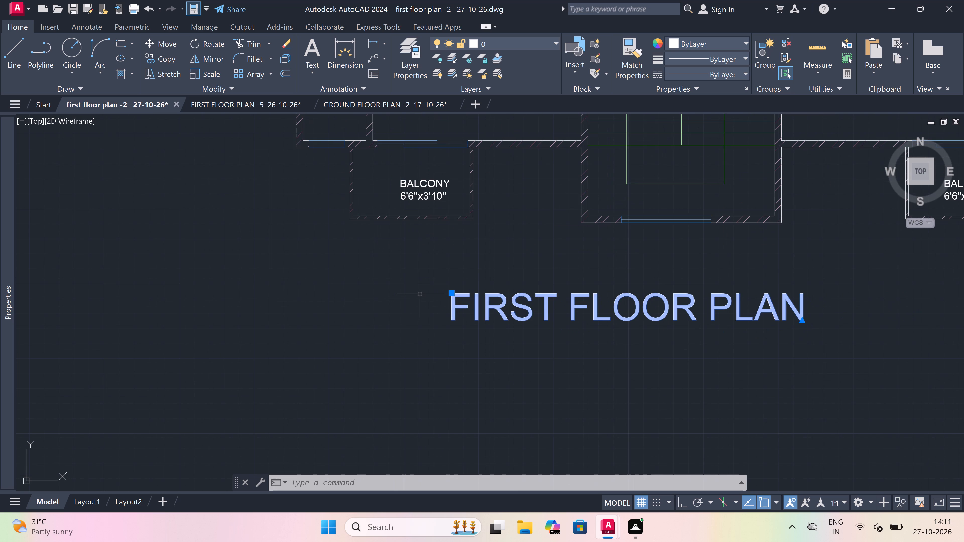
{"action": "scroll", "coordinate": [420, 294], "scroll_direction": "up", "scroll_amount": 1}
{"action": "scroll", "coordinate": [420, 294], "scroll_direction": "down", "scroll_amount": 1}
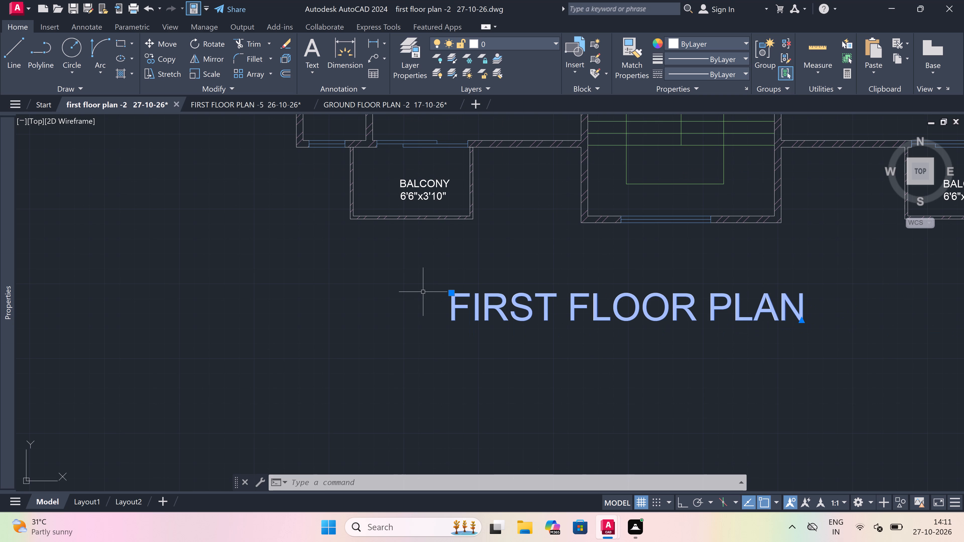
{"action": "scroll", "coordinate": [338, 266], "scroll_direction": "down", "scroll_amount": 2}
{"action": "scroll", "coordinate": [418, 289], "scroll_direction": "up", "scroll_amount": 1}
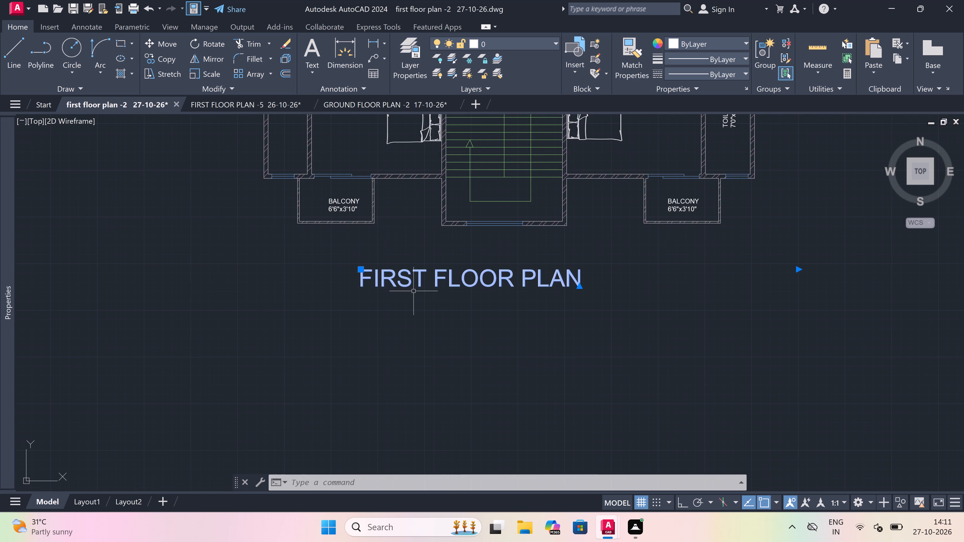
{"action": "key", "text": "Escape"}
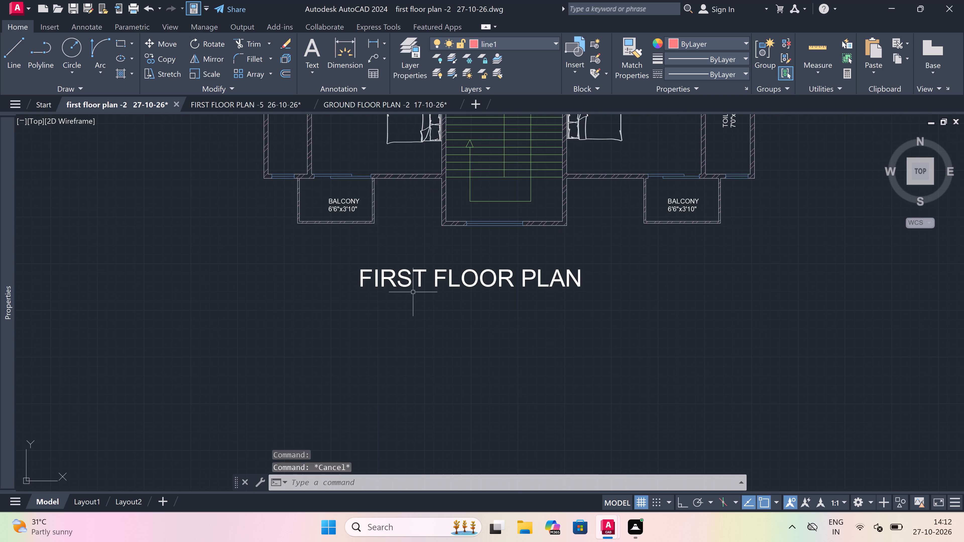
Set the text height of the FIRST FLOOR PLAN title to 1'.
{"action": "scroll", "coordinate": [481, 308], "scroll_direction": "down", "scroll_amount": 1}
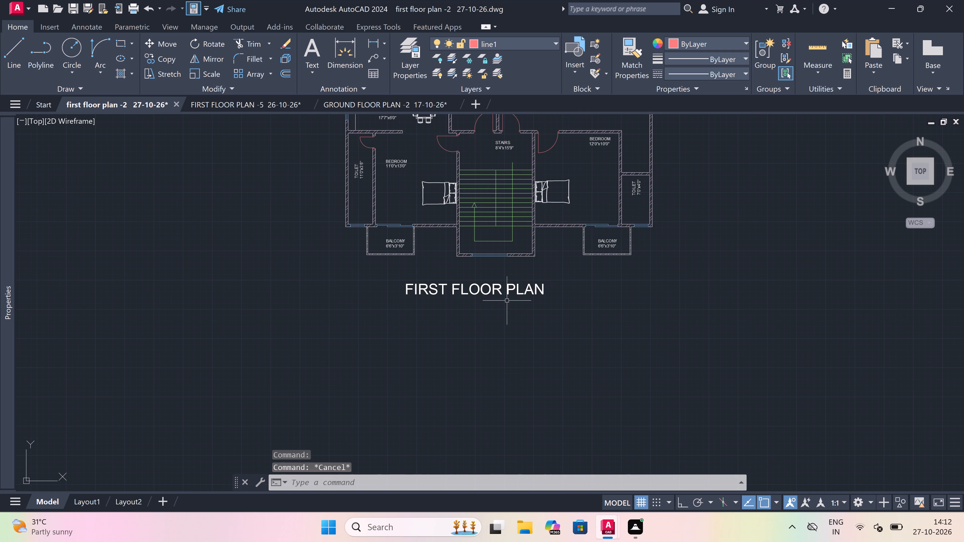
{"action": "scroll", "coordinate": [519, 295], "scroll_direction": "up", "scroll_amount": 1}
{"action": "left_click_drag", "start_coordinate": [513, 281], "coordinate": [489, 285]}
{"action": "right_click", "coordinate": [143, 343]}
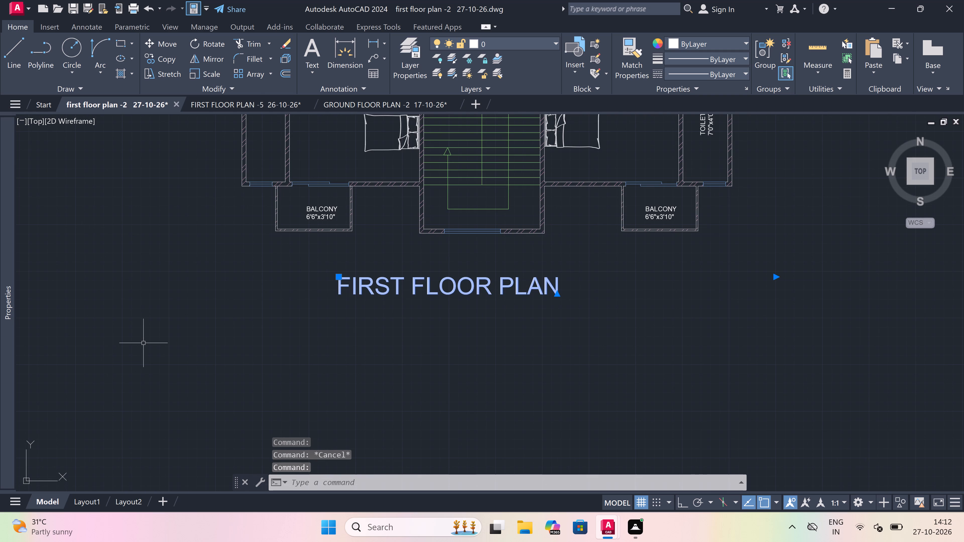
{"action": "left_click", "coordinate": [227, 318]}
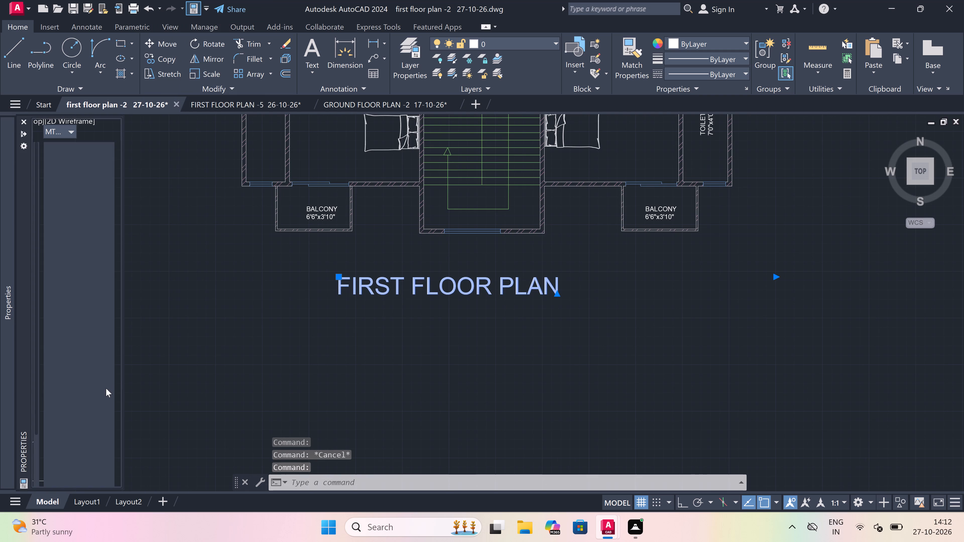
{"action": "left_click", "coordinate": [103, 376]}
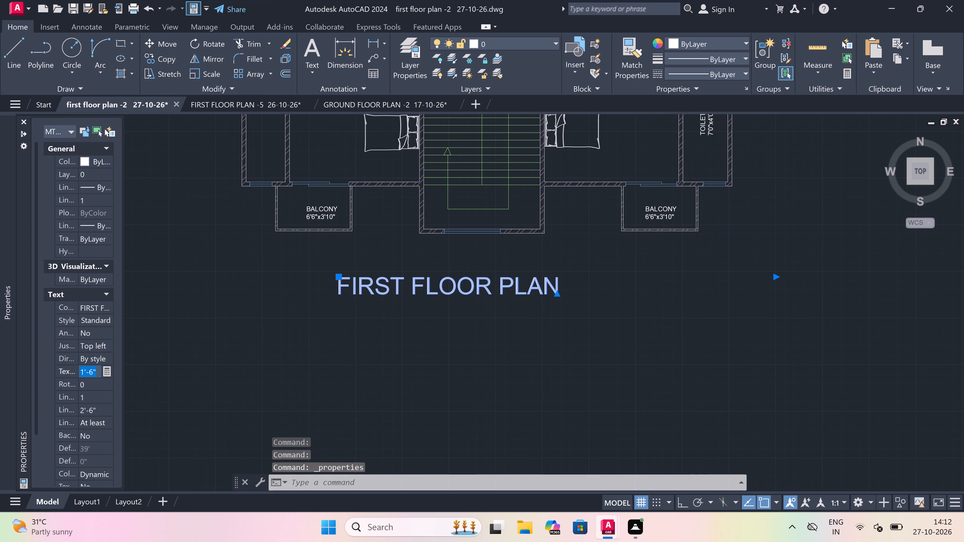
{"action": "key", "text": "BackSpace"}
{"action": "type", "text": "1'"}
{"action": "left_click", "coordinate": [245, 337]}
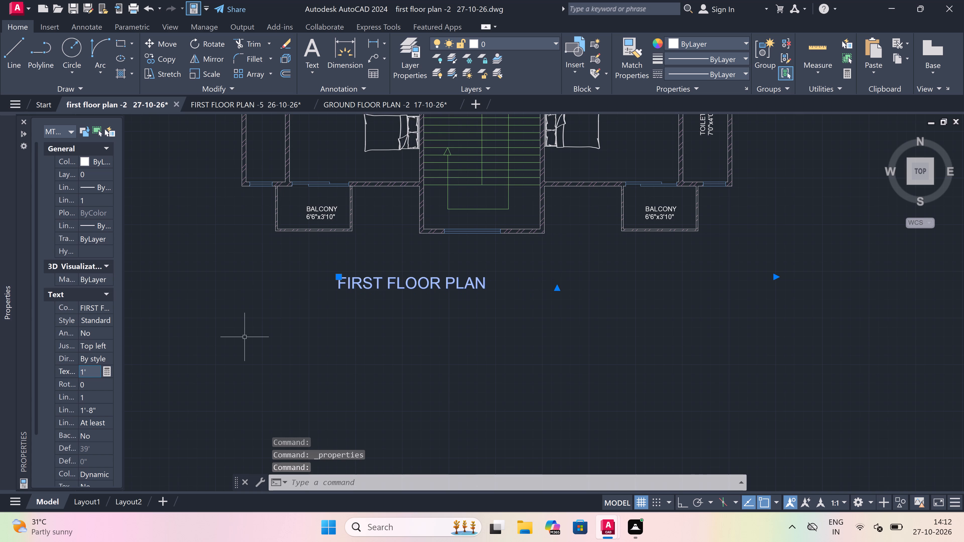
Move the FIRST FLOOR PLAN title east so that it is centred below the staircase.
{"action": "scroll", "coordinate": [441, 252], "scroll_direction": "up", "scroll_amount": 1}
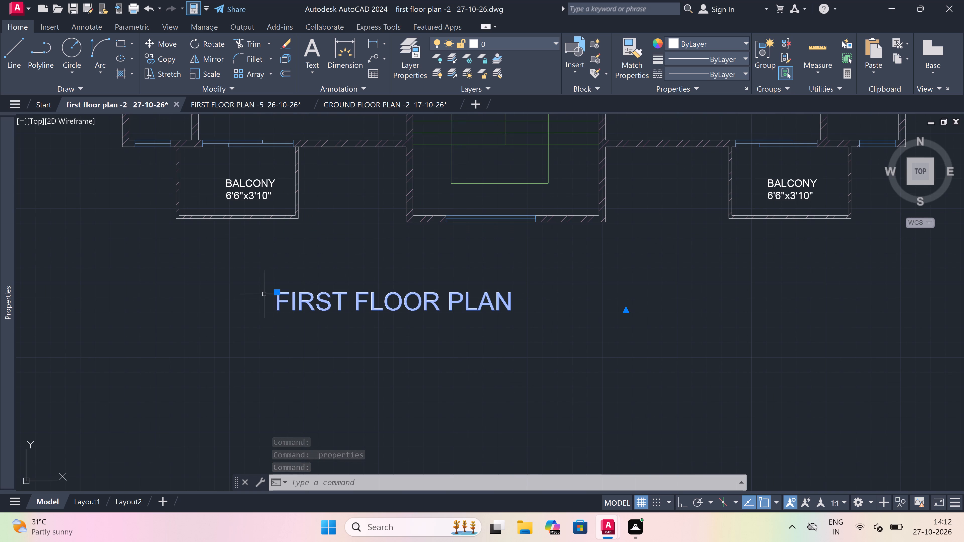
{"action": "left_click_drag", "start_coordinate": [275, 290], "coordinate": [277, 287]}
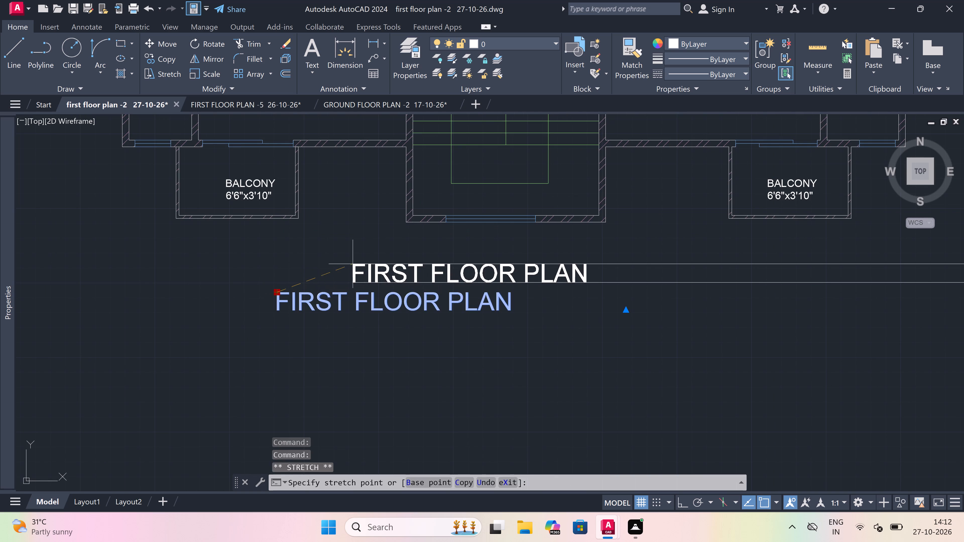
{"action": "left_click", "coordinate": [391, 292]}
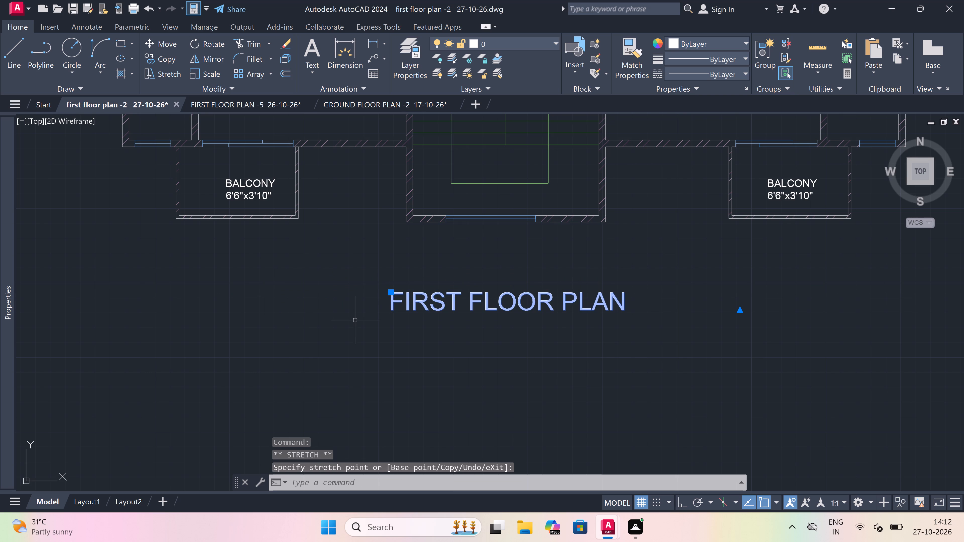
{"action": "key", "text": "Escape"}
Underline the FIRST FLOOR PLAN title with a horizontal line drawn in Ortho mode, extending slightly past both ends of the text.
{"action": "type", "text": "L"}
{"action": "key", "text": "space"}
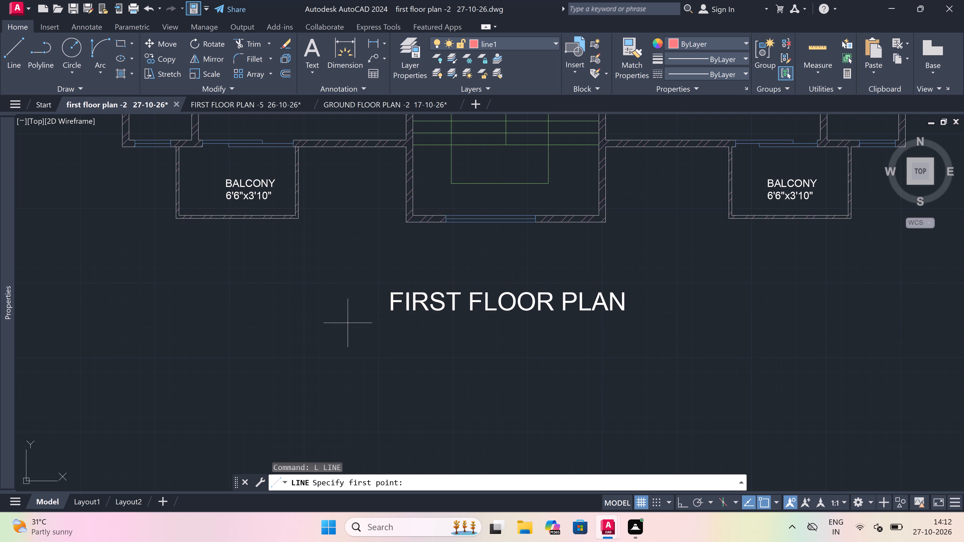
{"action": "left_click_drag", "start_coordinate": [378, 321], "coordinate": [427, 327]}
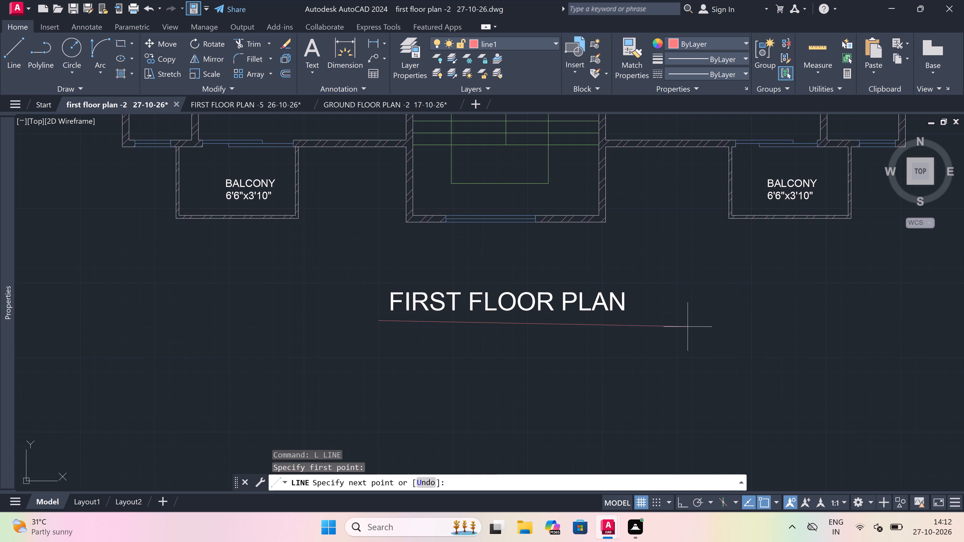
{"action": "key", "text": "F8"}
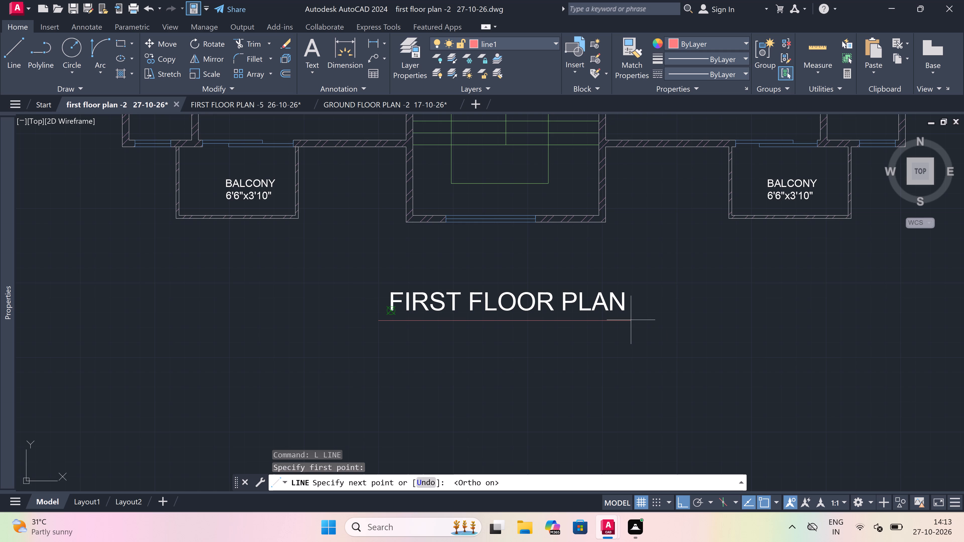
{"action": "scroll", "coordinate": [560, 312], "scroll_direction": "down", "scroll_amount": 3}
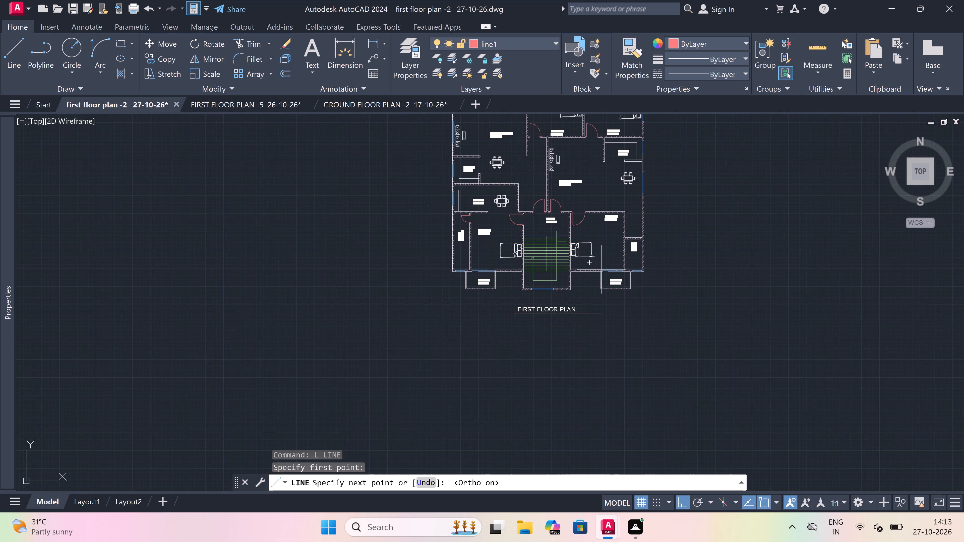
{"action": "scroll", "coordinate": [602, 272], "scroll_direction": "up", "scroll_amount": 2}
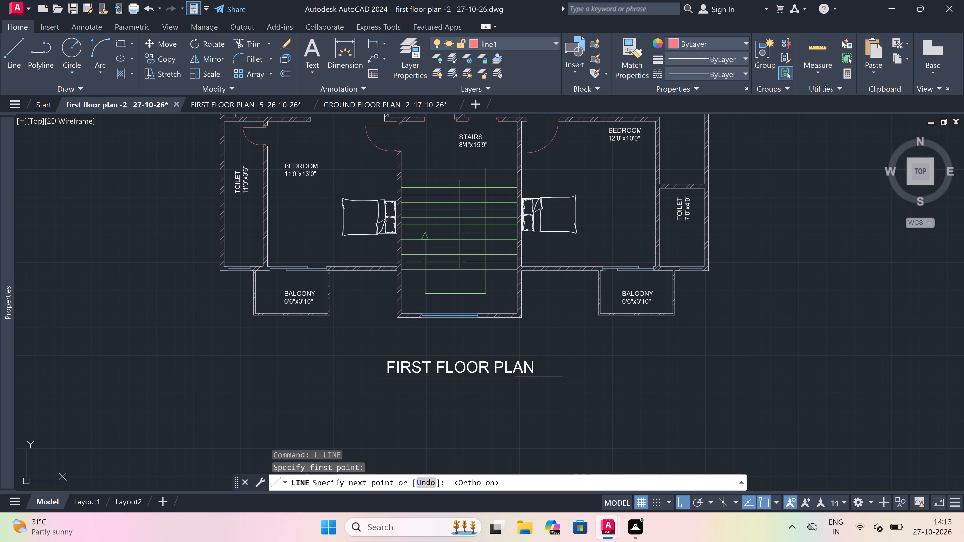
{"action": "scroll", "coordinate": [540, 378], "scroll_direction": "up", "scroll_amount": 2}
{"action": "left_click", "coordinate": [539, 380]}
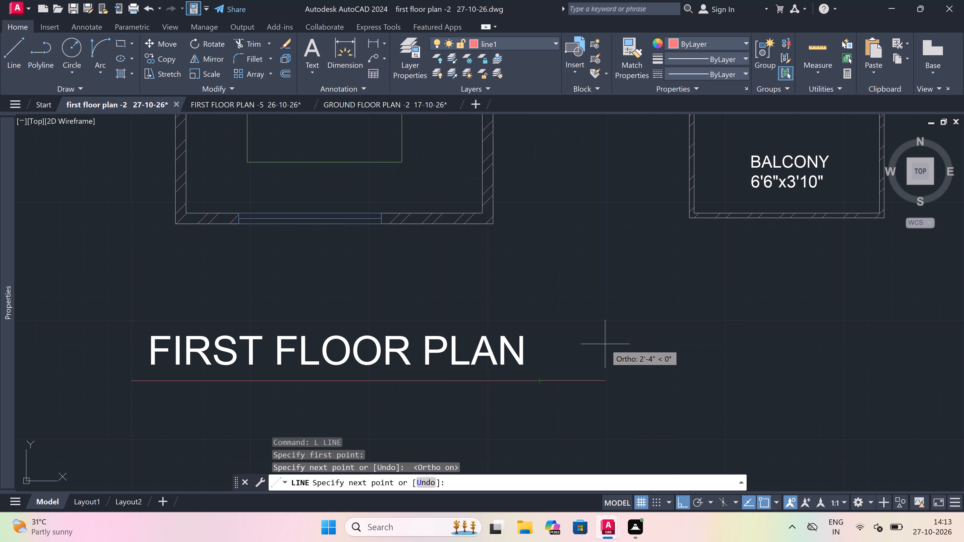
{"action": "key", "text": "Escape"}
Review the whole furnished floor plan together with its underlined title.
{"action": "scroll", "coordinate": [601, 349], "scroll_direction": "down", "scroll_amount": 3}
{"action": "scroll", "coordinate": [464, 351], "scroll_direction": "down", "scroll_amount": 2}
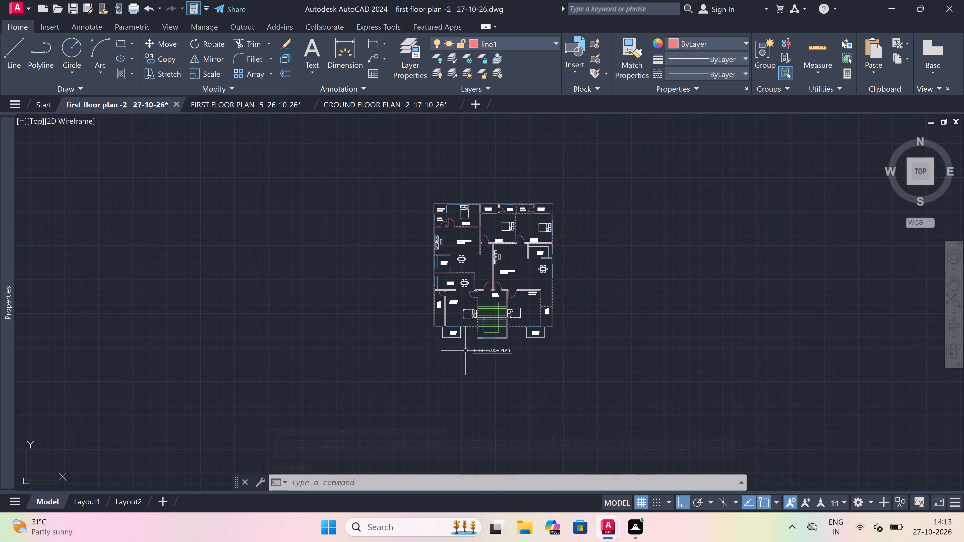
{"action": "scroll", "coordinate": [465, 351], "scroll_direction": "down", "scroll_amount": 1}
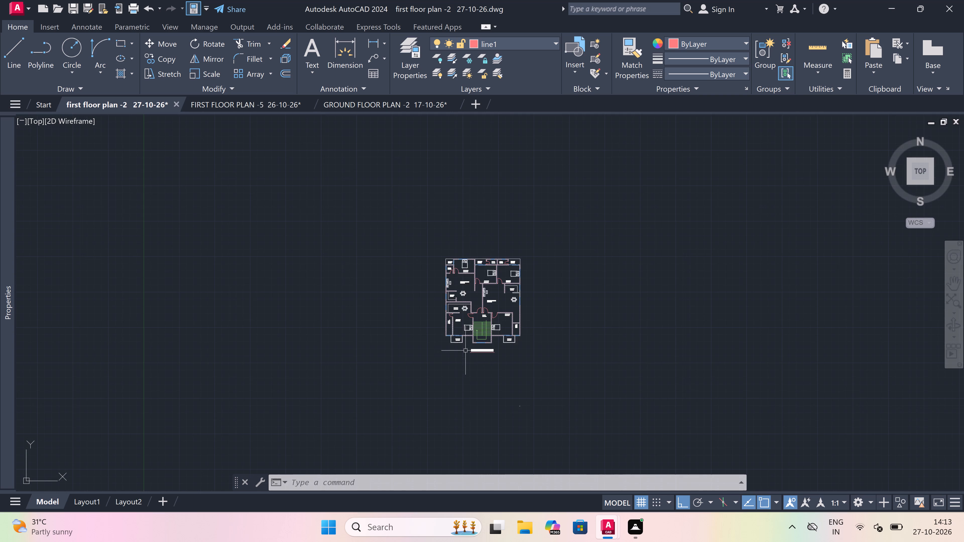
{"action": "scroll", "coordinate": [465, 350], "scroll_direction": "up", "scroll_amount": 3}
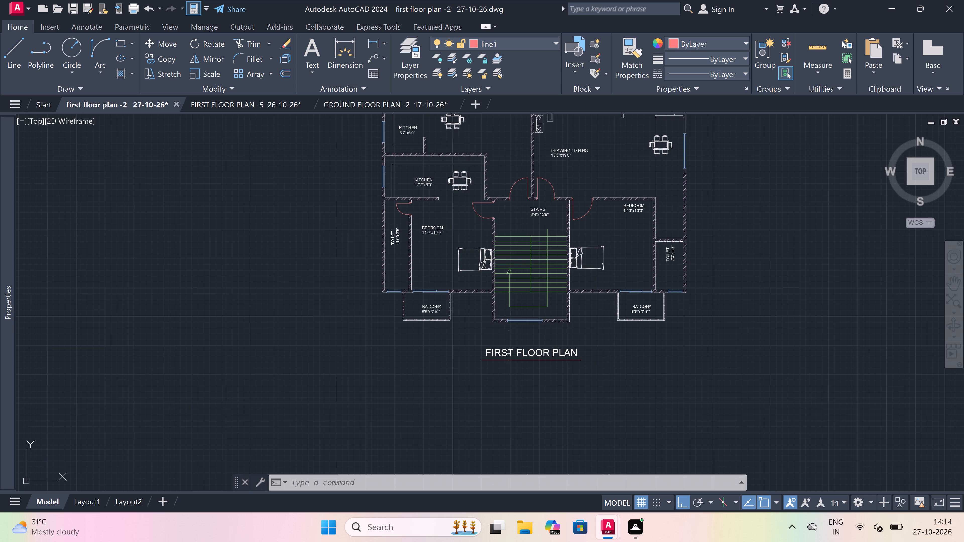
{"action": "scroll", "coordinate": [509, 355], "scroll_direction": "down", "scroll_amount": 2}
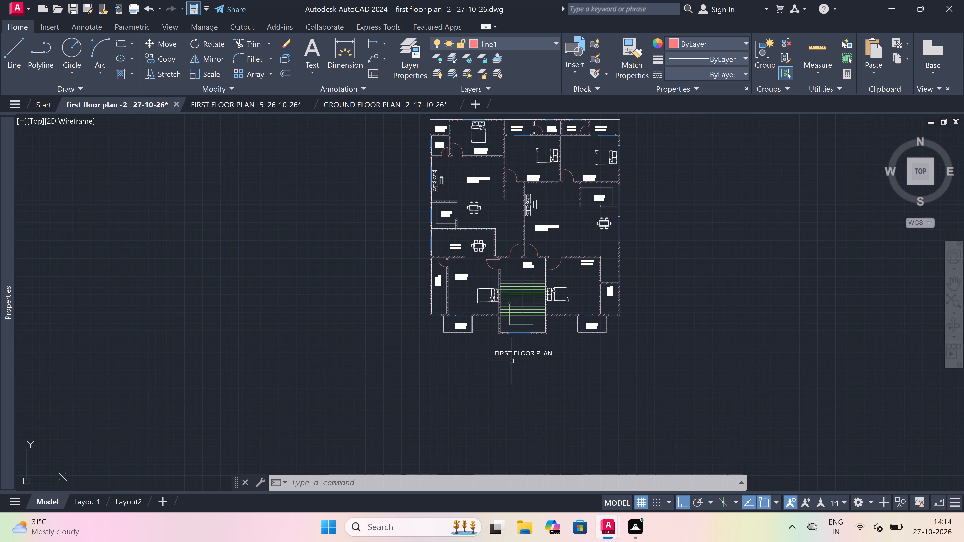
{"action": "scroll", "coordinate": [512, 361], "scroll_direction": "up", "scroll_amount": 2}
{"action": "scroll", "coordinate": [512, 361], "scroll_direction": "down", "scroll_amount": 3}
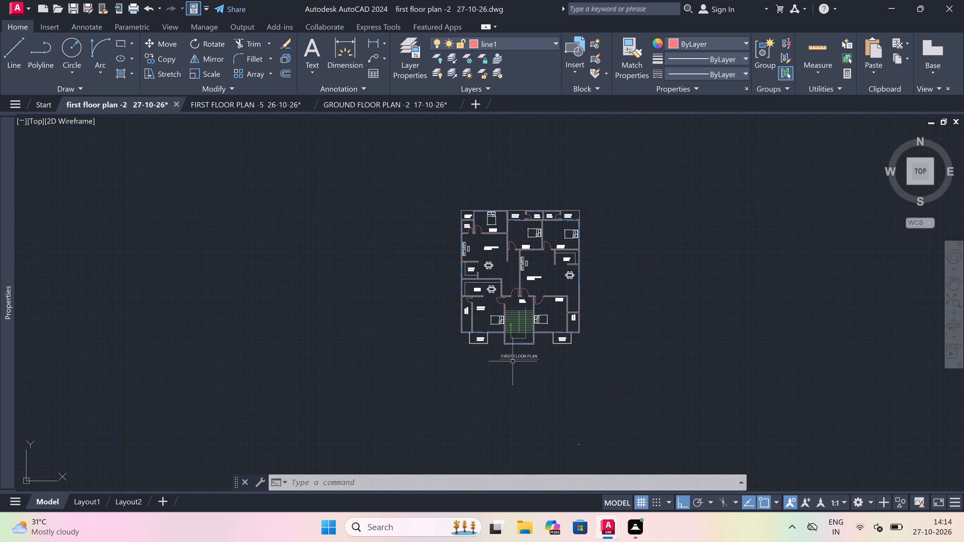
{"action": "key", "text": "Escape"}
{"action": "scroll", "coordinate": [513, 361], "scroll_direction": "up", "scroll_amount": 1}
{"action": "scroll", "coordinate": [513, 361], "scroll_direction": "down", "scroll_amount": 1}
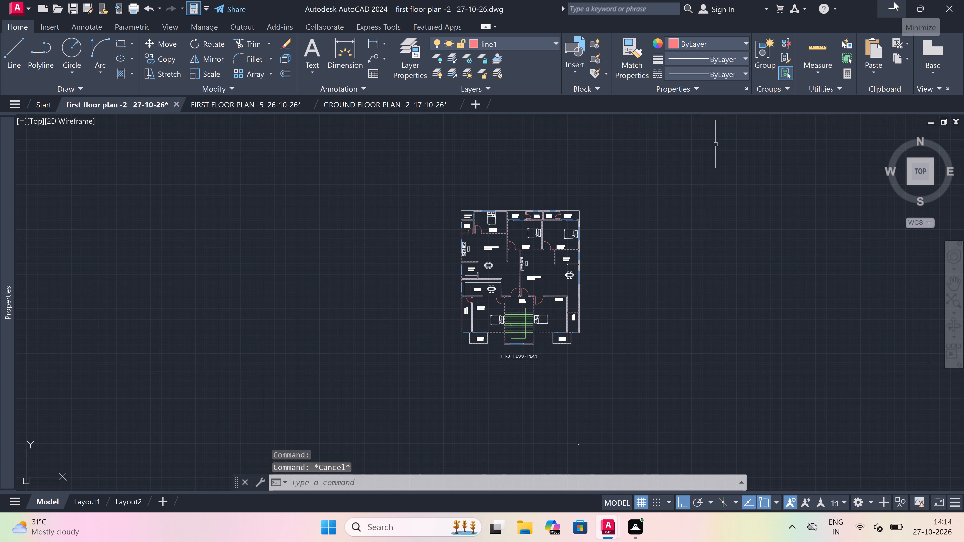
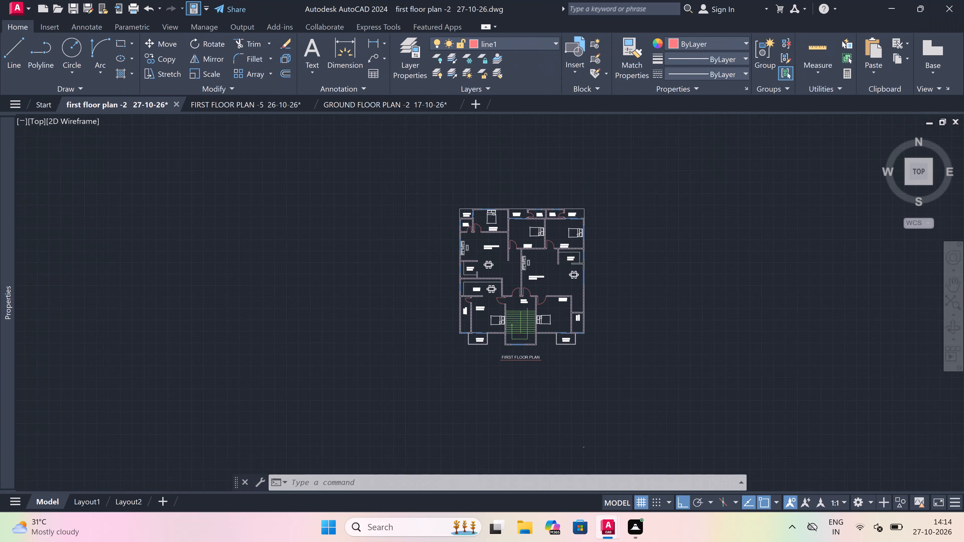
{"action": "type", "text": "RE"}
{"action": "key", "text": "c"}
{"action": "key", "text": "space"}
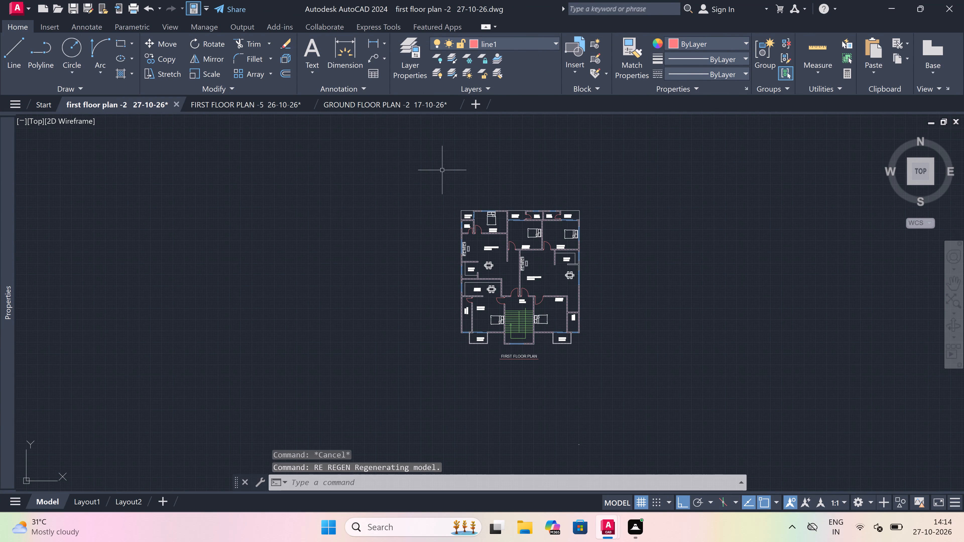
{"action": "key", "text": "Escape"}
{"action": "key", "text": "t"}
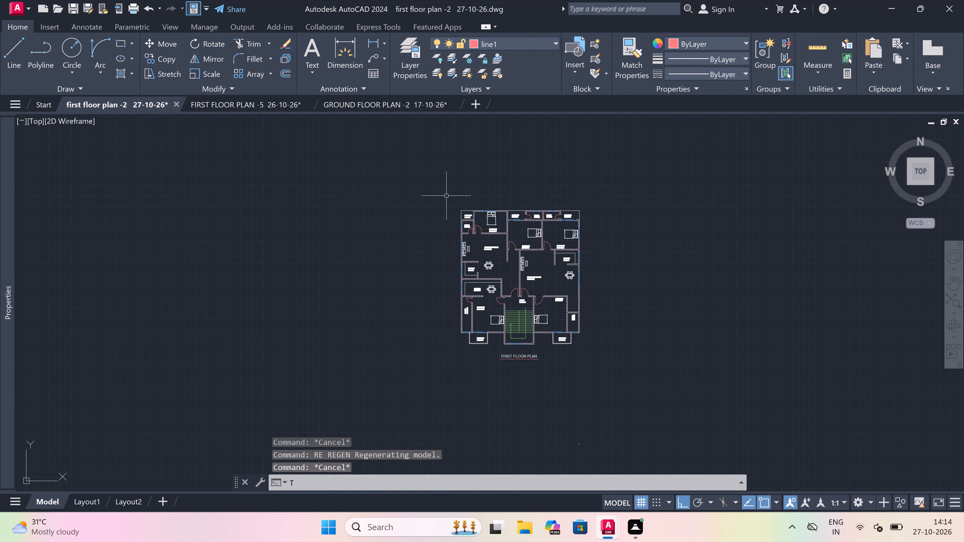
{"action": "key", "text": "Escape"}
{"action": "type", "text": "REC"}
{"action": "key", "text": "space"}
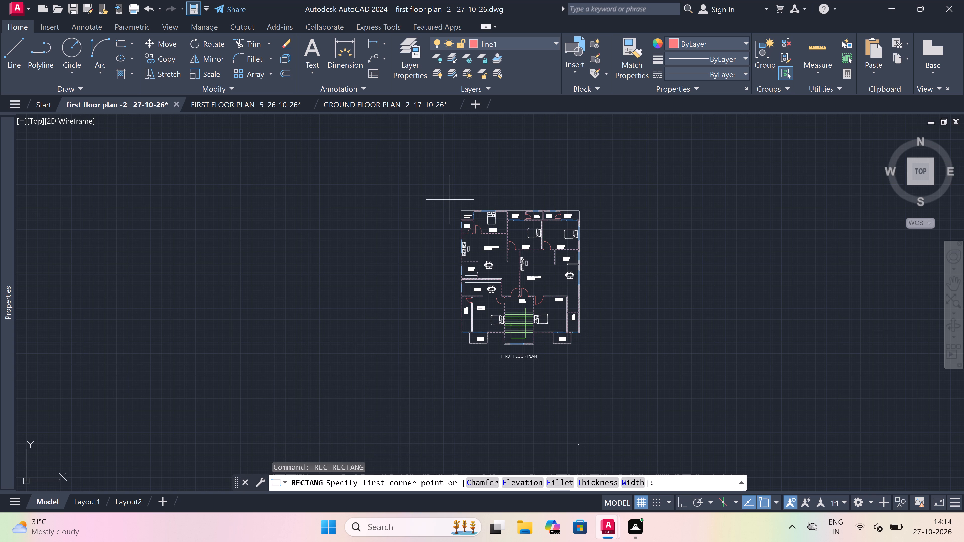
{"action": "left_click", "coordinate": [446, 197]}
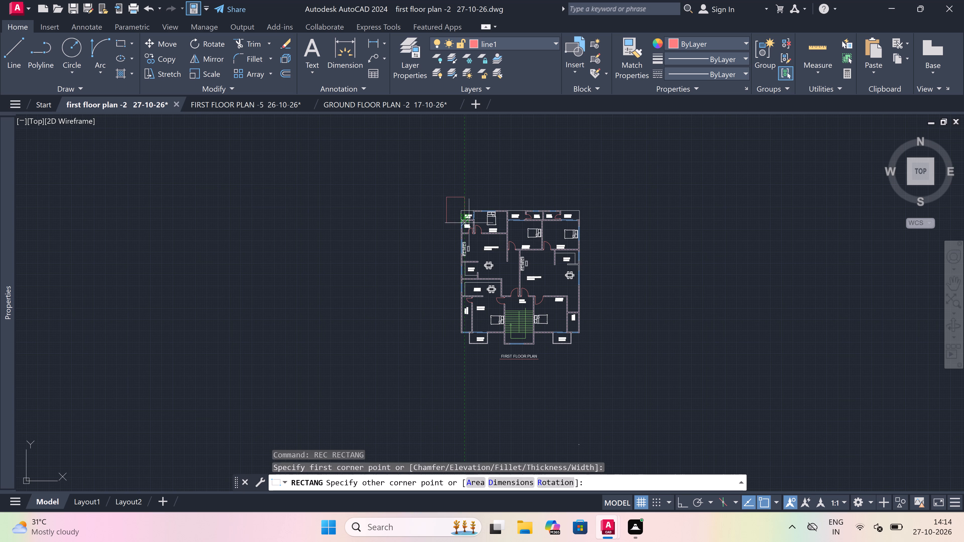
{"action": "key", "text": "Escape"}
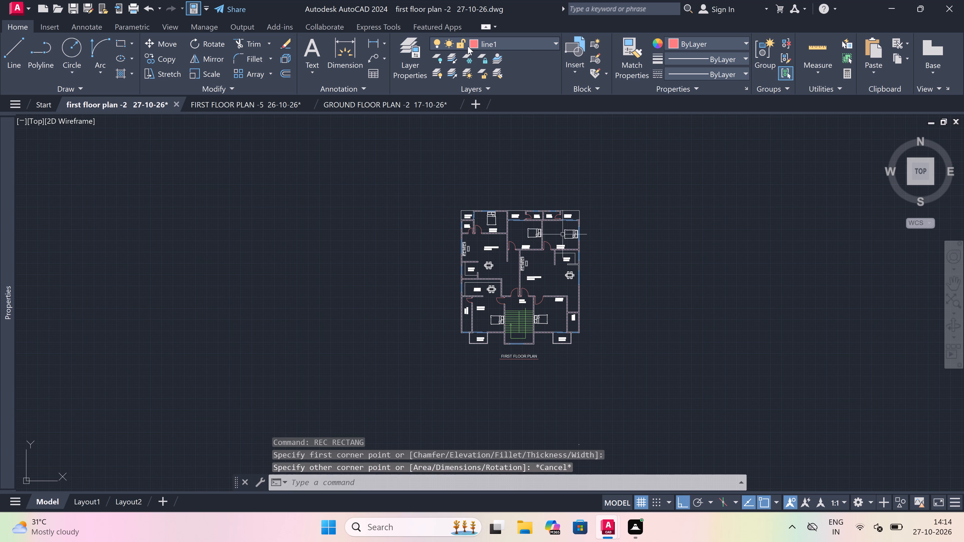
Draw a rectangular border on layer 0 around the whole first floor plan and its title.
{"action": "left_click", "coordinate": [524, 47]}
{"action": "left_click", "coordinate": [523, 54]}
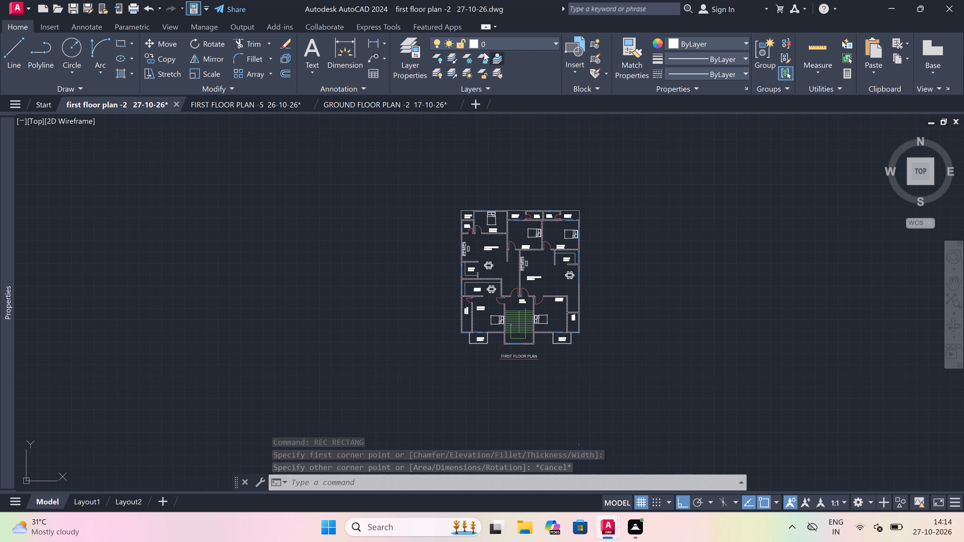
{"action": "key", "text": "space"}
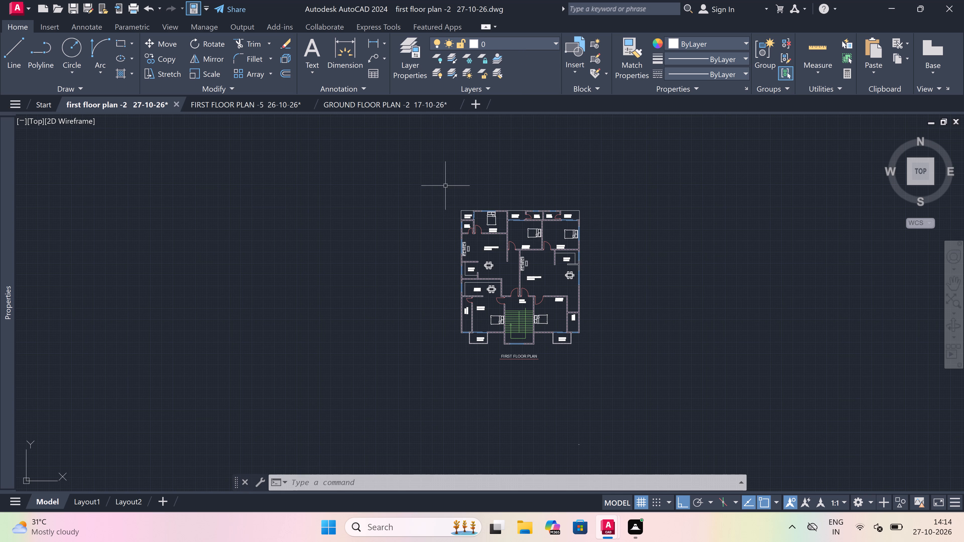
{"action": "left_click_drag", "start_coordinate": [447, 196], "coordinate": [459, 206]}
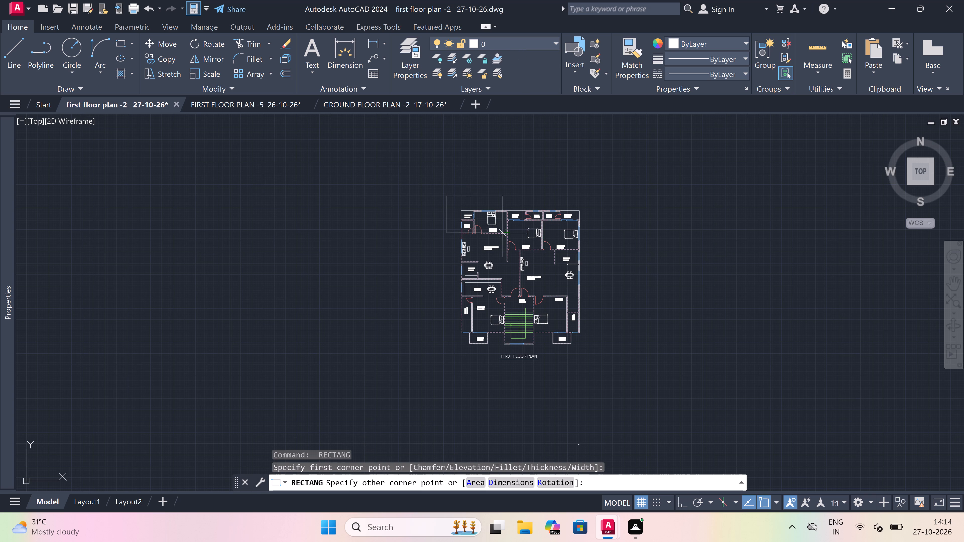
{"action": "left_click", "coordinate": [609, 378]}
Set up a plot on ISO A4 (297.00 x 210.00 MM) paper with the DWG To PDF.pc3 plotter.
{"action": "key", "text": "ctrl+p"}
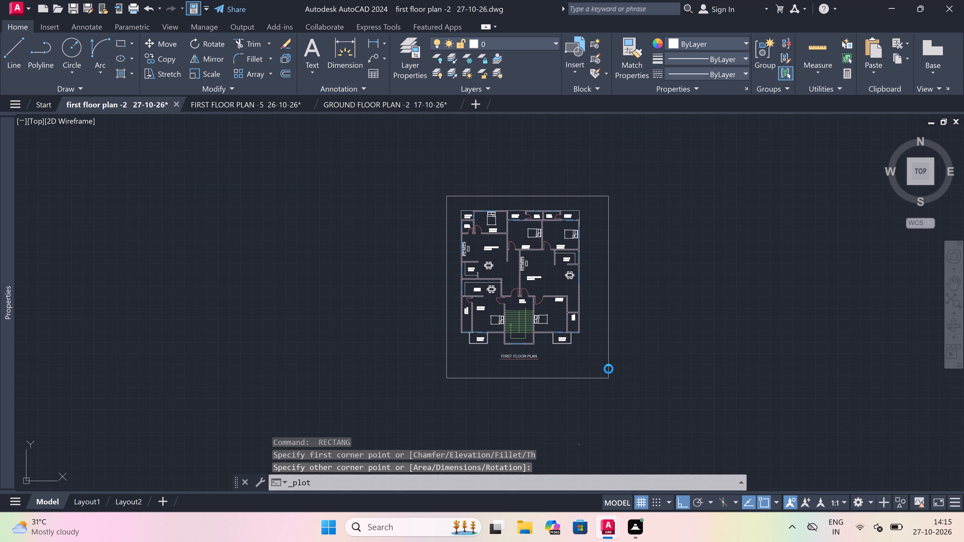
{"action": "key", "text": "Escape"}
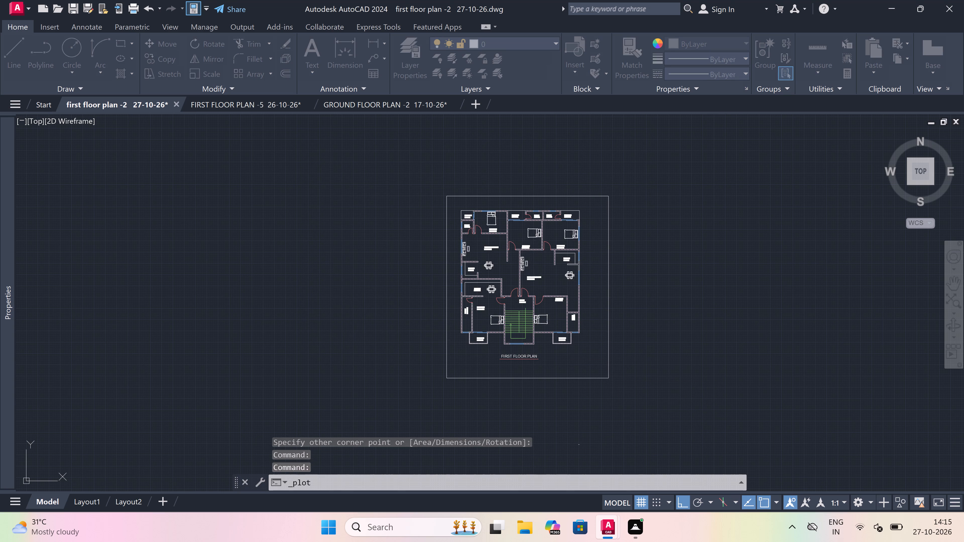
{"action": "left_click", "coordinate": [374, 269]}
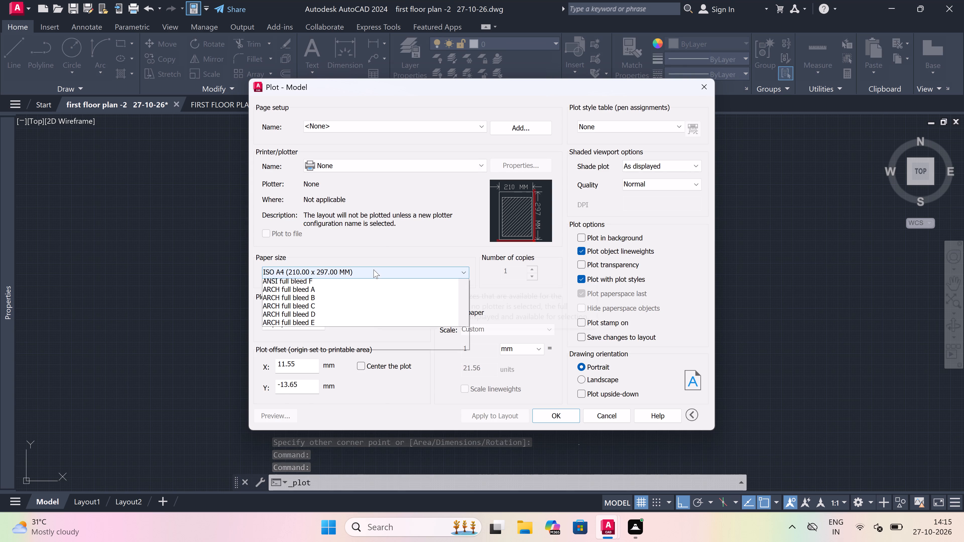
{"action": "left_click", "coordinate": [313, 291]}
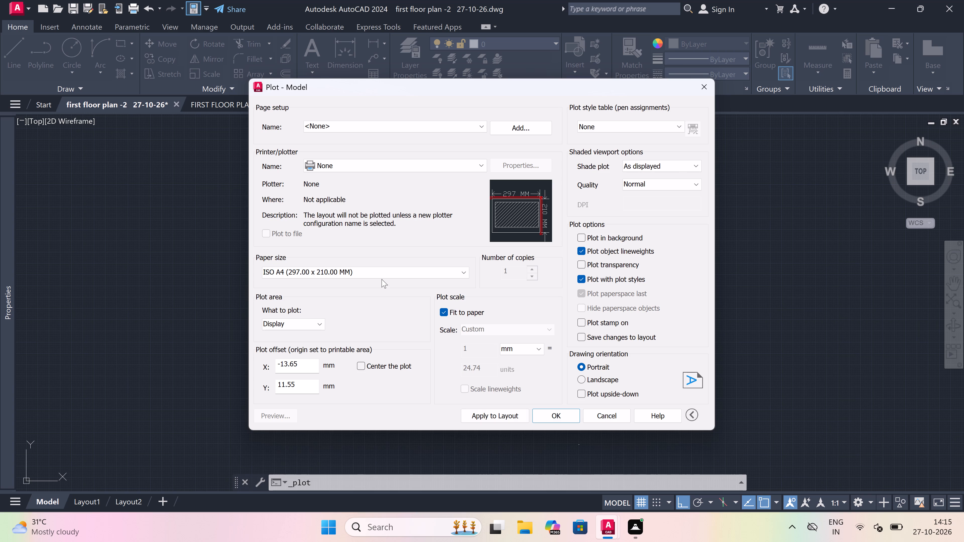
{"action": "left_click", "coordinate": [384, 170]}
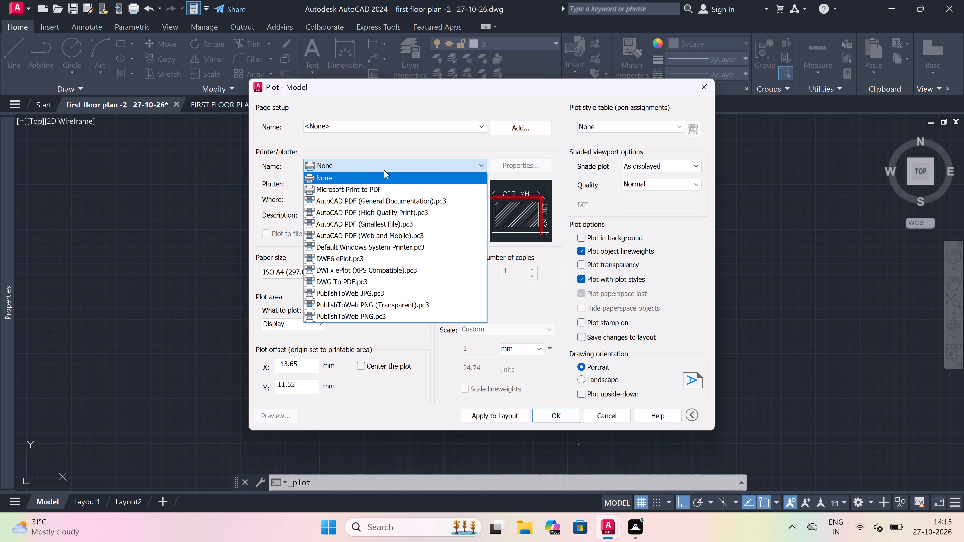
{"action": "left_click", "coordinate": [341, 280]}
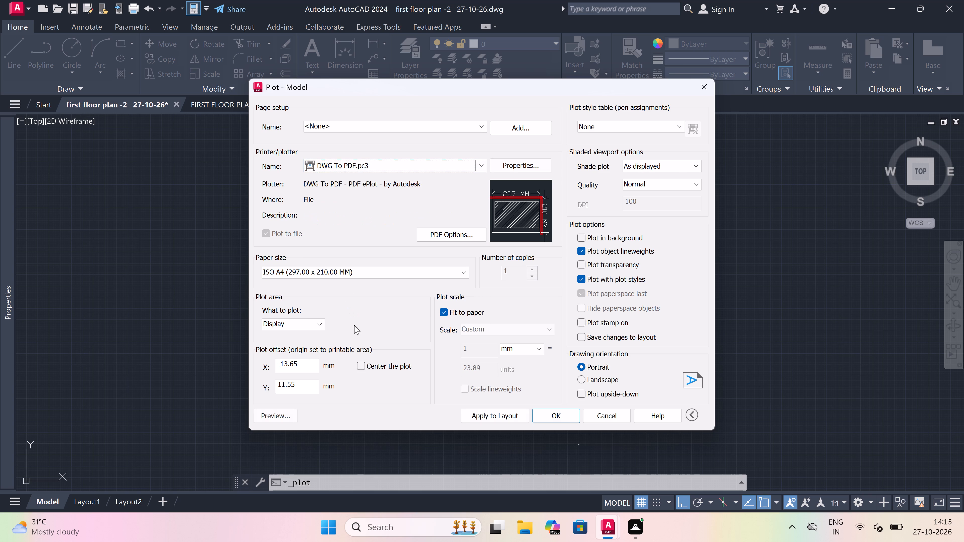
Set the plot area to a window matching the rectangular border around the plan, and centre the plot.
{"action": "left_click", "coordinate": [301, 323]}
{"action": "left_click", "coordinate": [304, 356]}
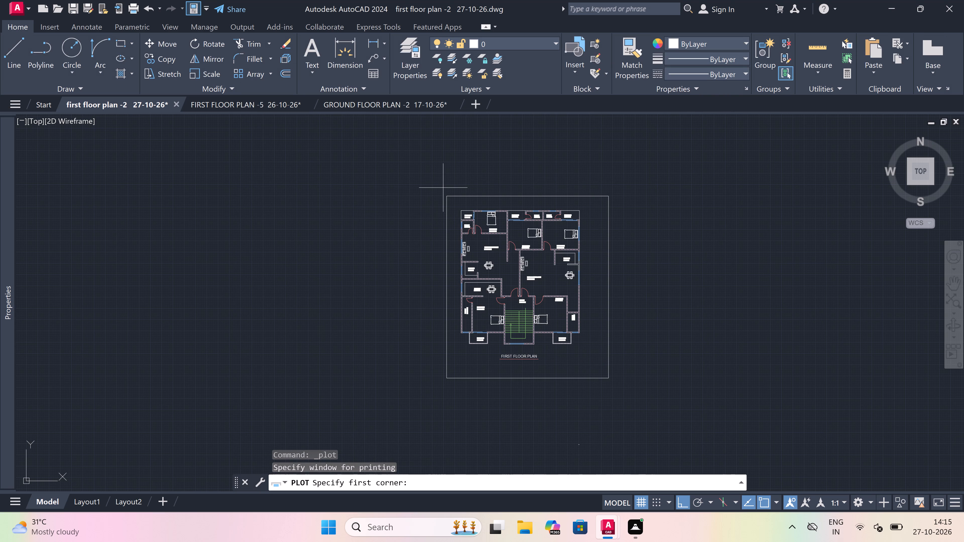
{"action": "left_click_drag", "start_coordinate": [447, 195], "coordinate": [452, 201]}
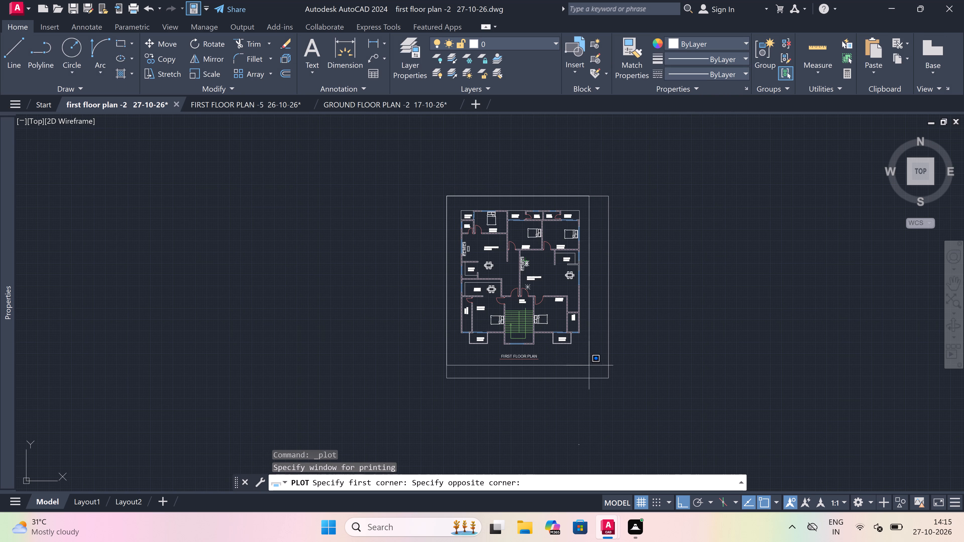
{"action": "left_click", "coordinate": [607, 376]}
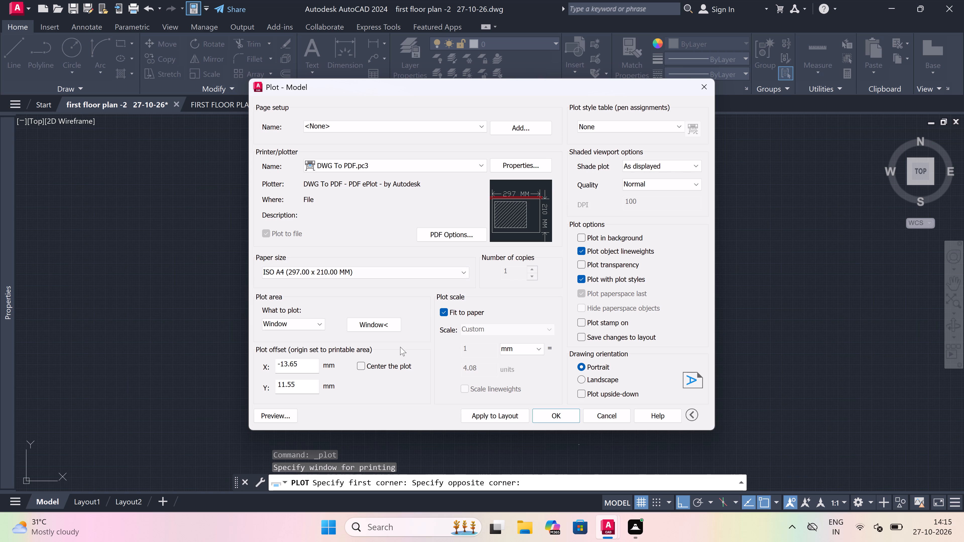
{"action": "left_click", "coordinate": [364, 366]}
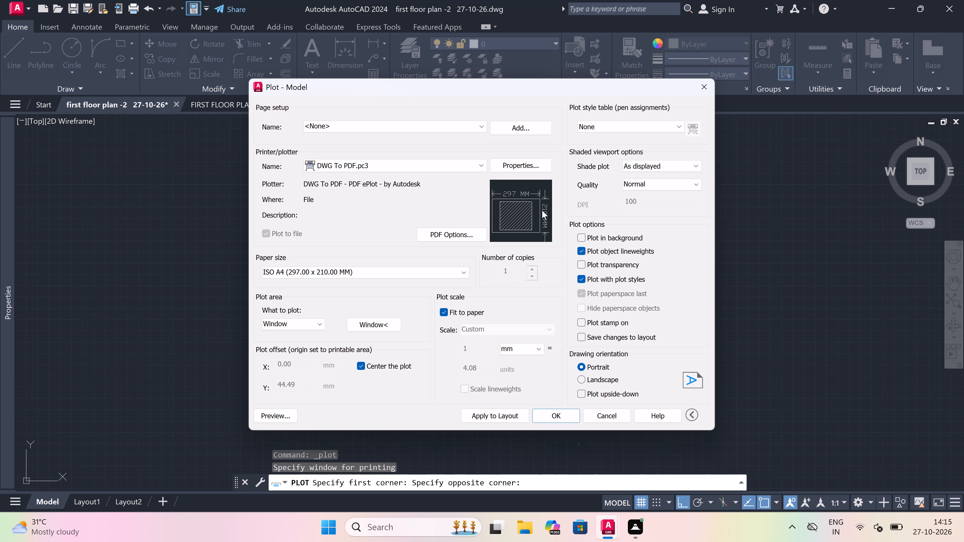
Assign the acad.ctb plot style table and apply the plot settings to the layout.
{"action": "left_click", "coordinate": [607, 130]}
{"action": "left_click", "coordinate": [601, 150]}
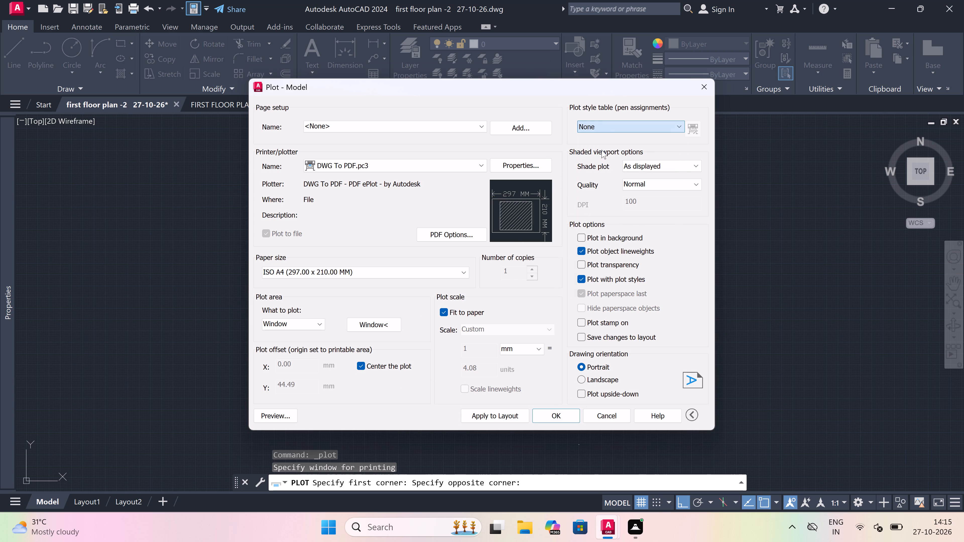
{"action": "left_click", "coordinate": [475, 287]}
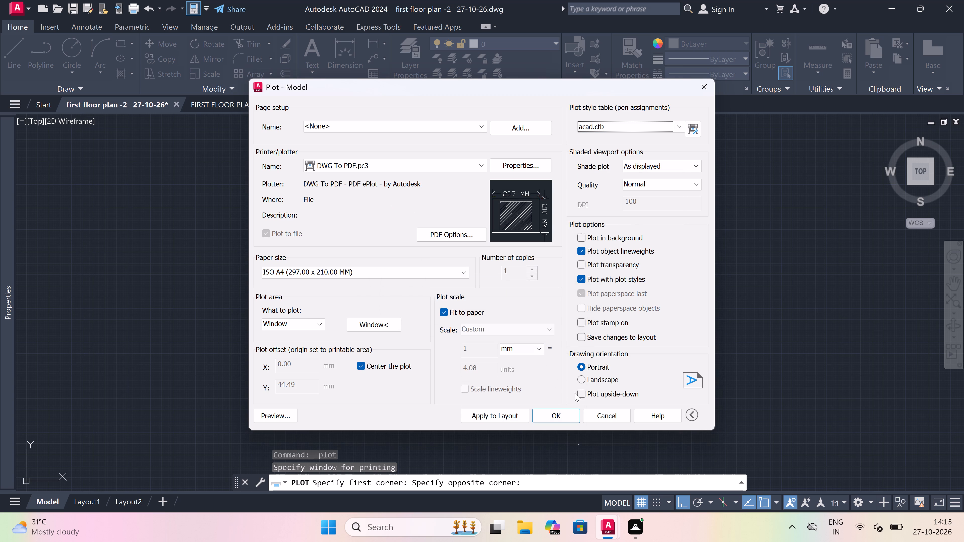
{"action": "left_click", "coordinate": [498, 417]}
Plot the drawing to a PDF named FIRST FLOOR PLAN -2 27-10-26 in Documents, and close the resulting PDF view.
{"action": "left_click", "coordinate": [553, 414]}
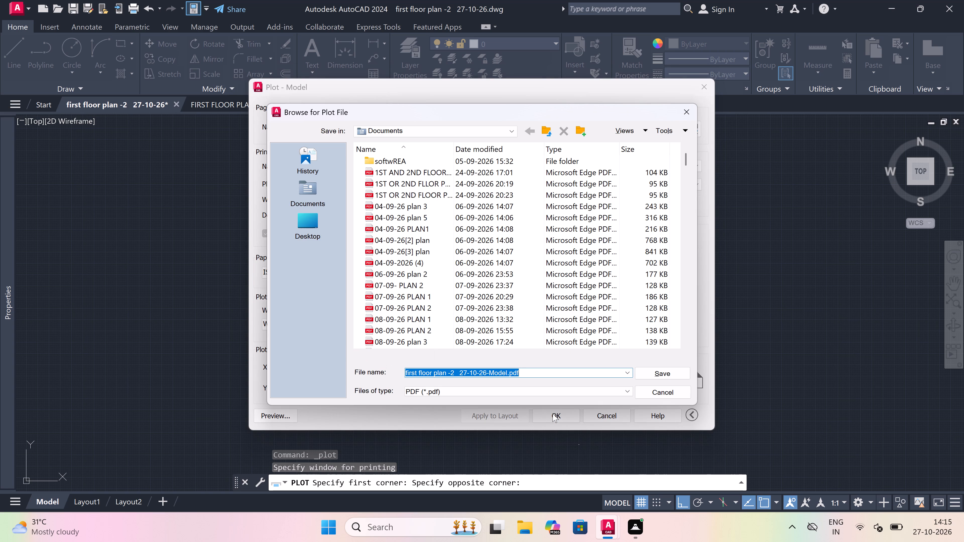
{"action": "key", "text": "BackSpace"}
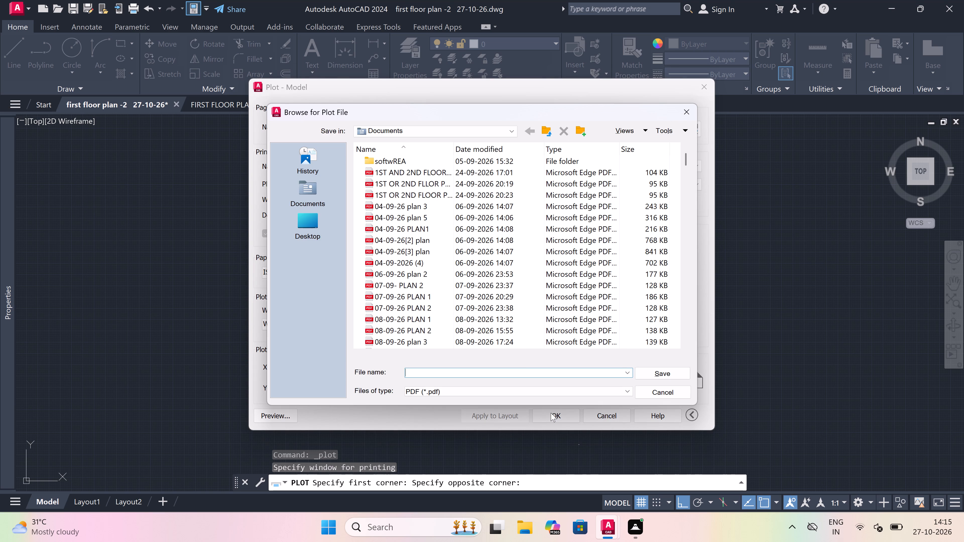
{"action": "type", "text": "FIRST D"}
{"action": "key", "text": "BackSpace"}
{"action": "type", "text": "FLOO"}
{"action": "type", "text": "R PLAN -2"}
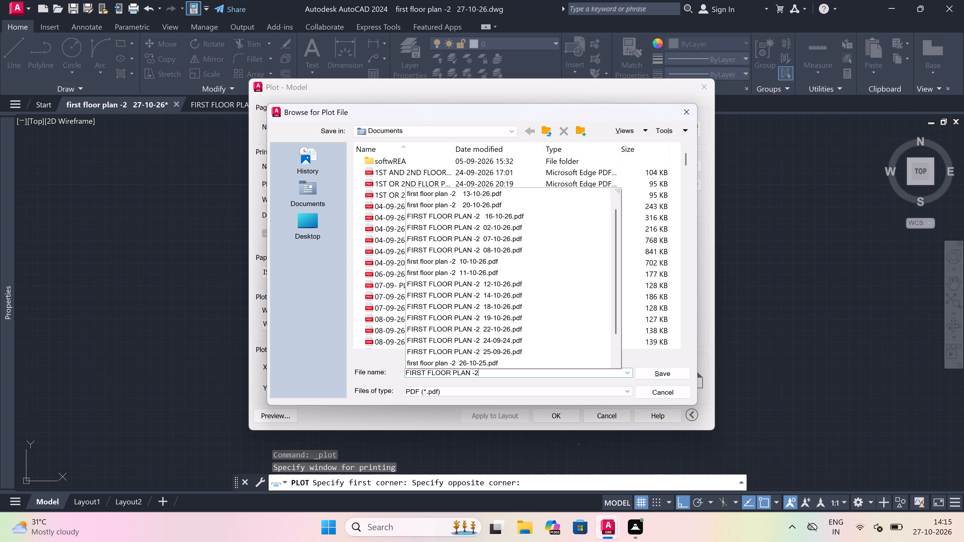
{"action": "left_click", "coordinate": [424, 370]}
{"action": "key", "text": "space"}
{"action": "key", "text": "space"}
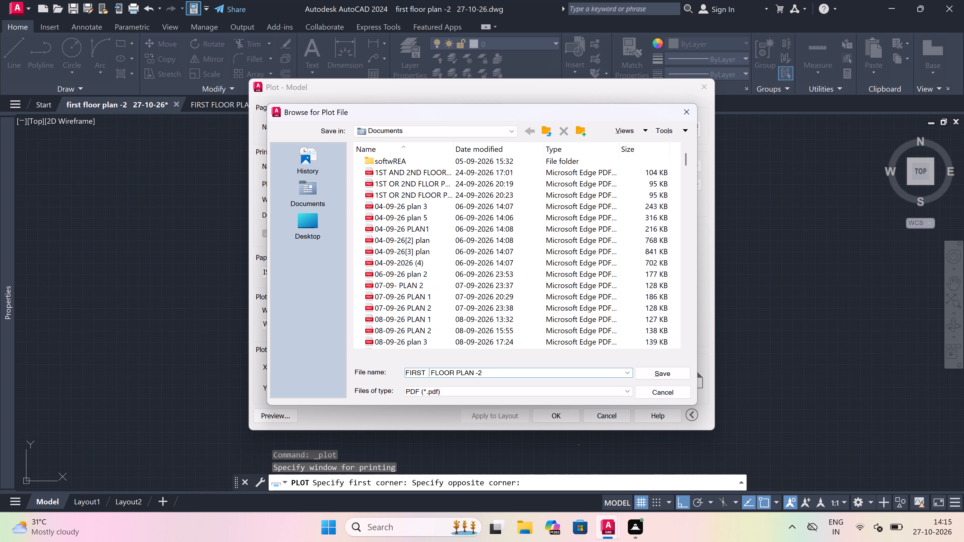
{"action": "left_click", "coordinate": [509, 373]}
{"action": "key", "text": "space"}
{"action": "key", "text": "space"}
{"action": "key", "text": "2"}
{"action": "type", "text": "7-10-26"}
{"action": "left_click", "coordinate": [661, 368]}
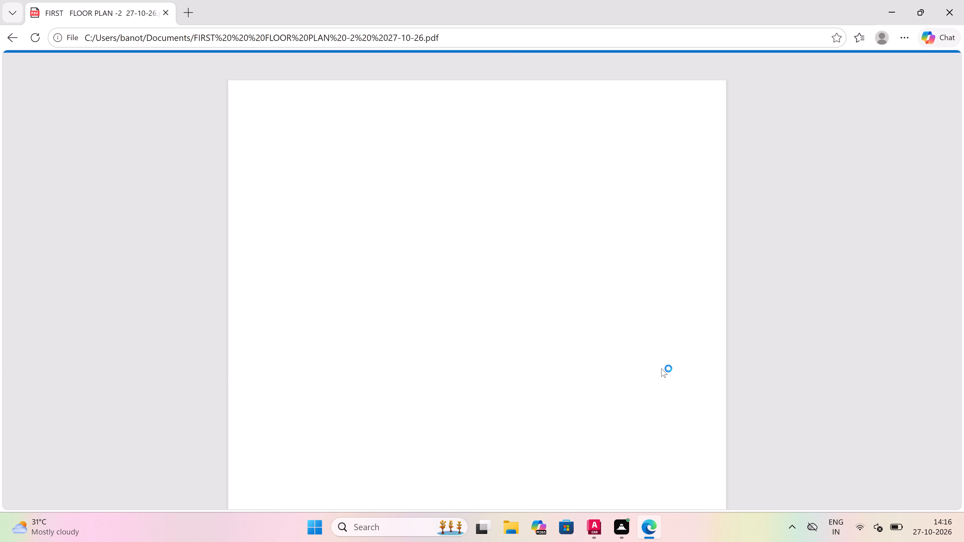
{"action": "left_click", "coordinate": [963, 11]}
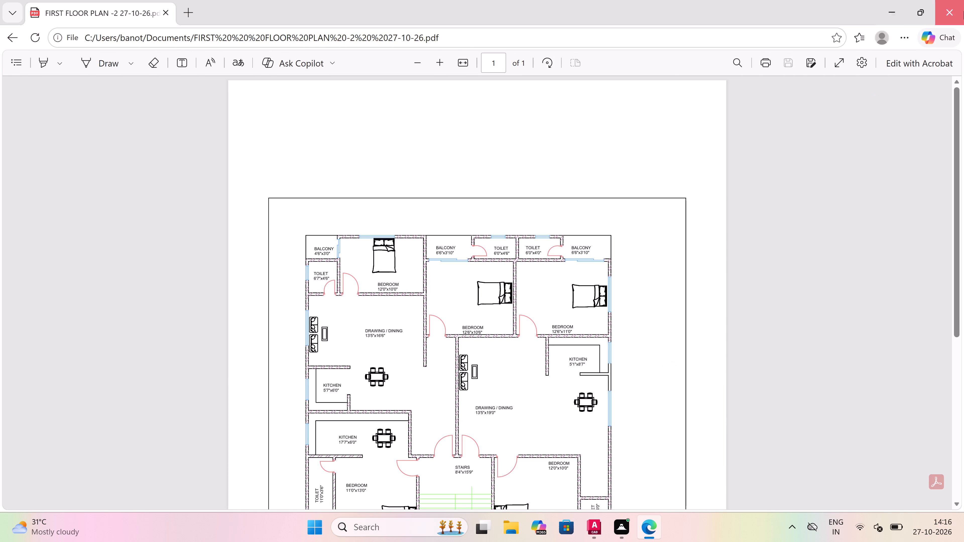
Save the drawing as first floor plan -2 27-10-26 in Documents, replacing the existing file.
{"action": "left_click", "coordinate": [16, 7]}
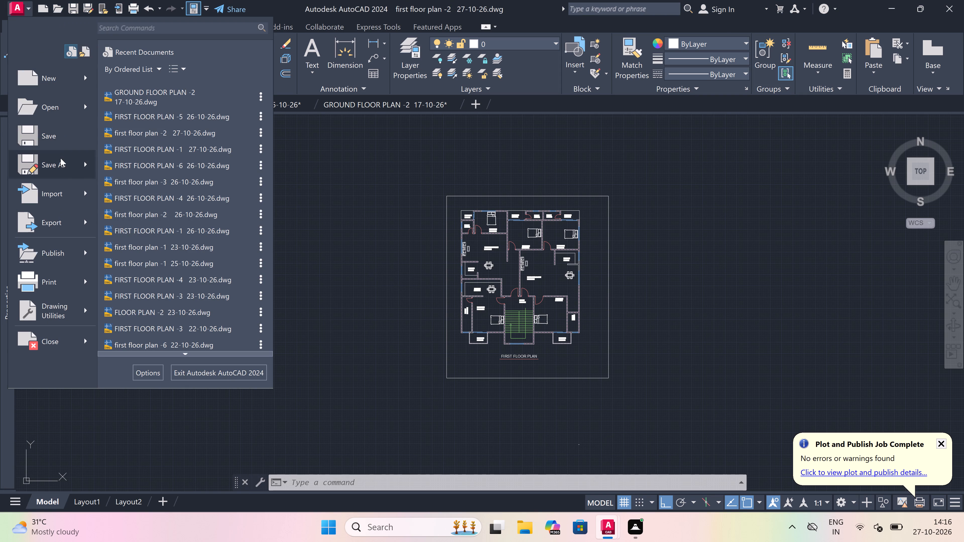
{"action": "left_click", "coordinate": [61, 158]}
{"action": "scroll", "coordinate": [11, 165], "scroll_direction": "left", "scroll_amount": 5}
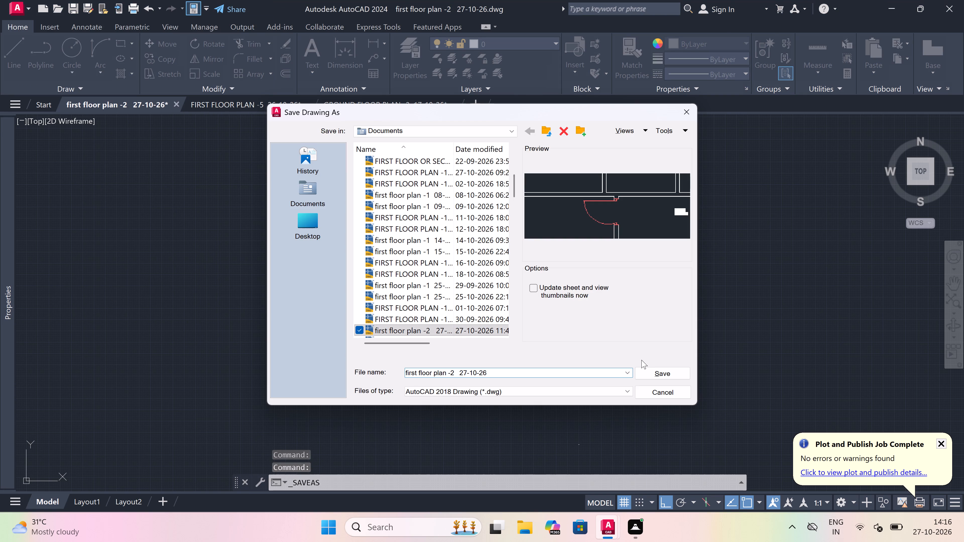
{"action": "left_click", "coordinate": [659, 366]}
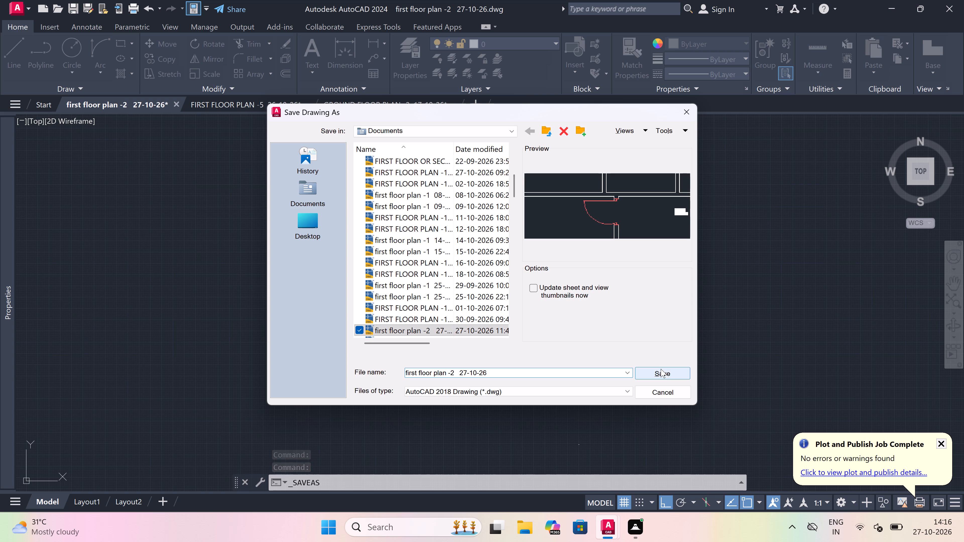
{"action": "left_click", "coordinate": [662, 370]}
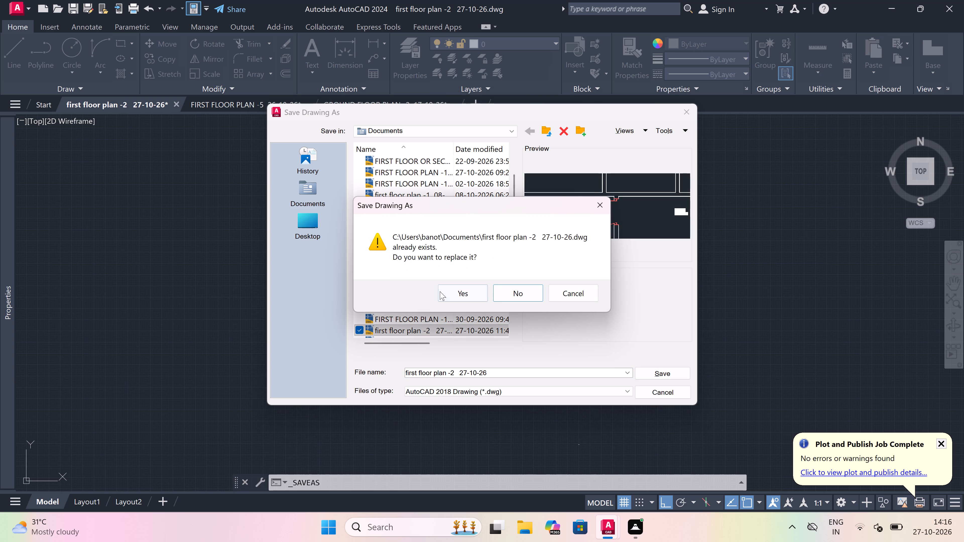
{"action": "left_click", "coordinate": [460, 291]}
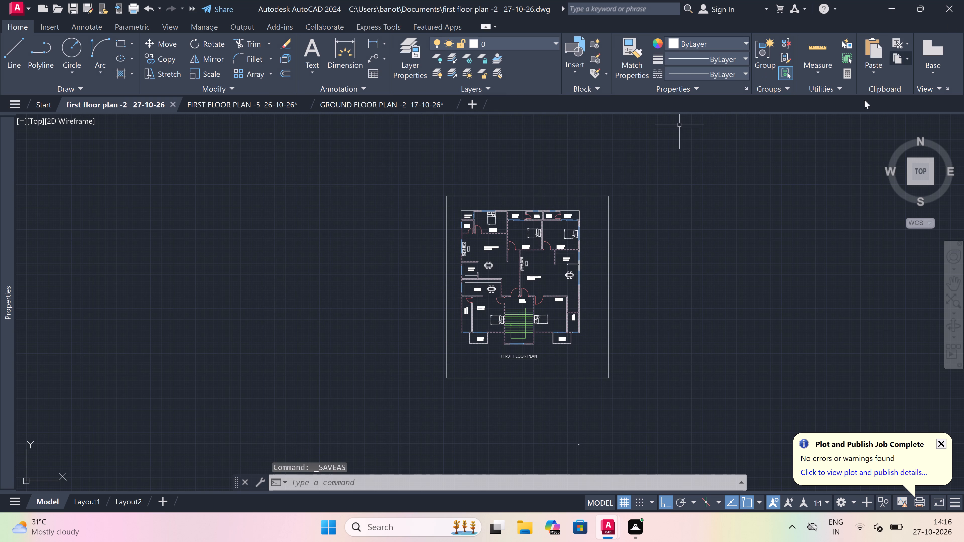
Quit AutoCAD, saving the changes to the FIRST FLOOR PLAN -5 26-10-26 drawing.
{"action": "left_click", "coordinate": [959, 0]}
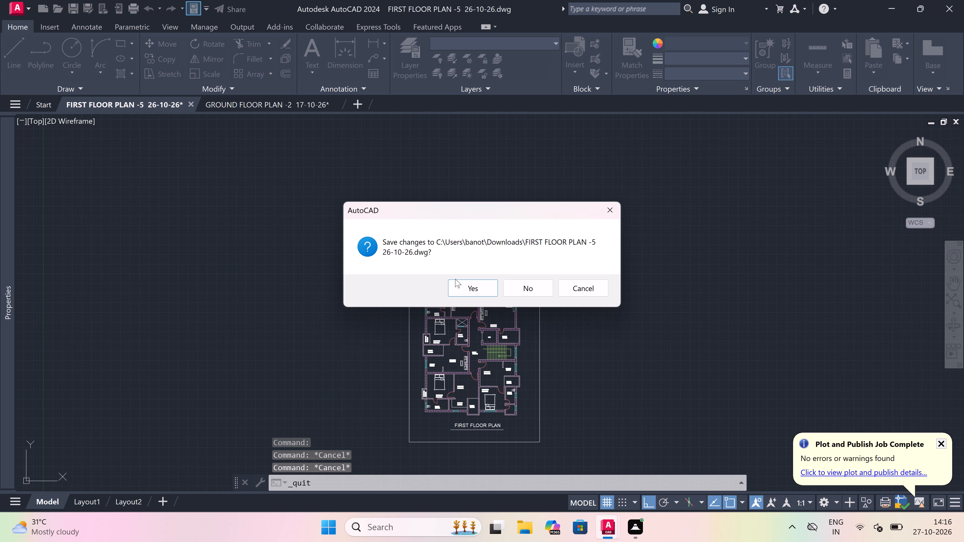
{"action": "left_click", "coordinate": [455, 278]}
{"action": "left_click", "coordinate": [459, 285]}
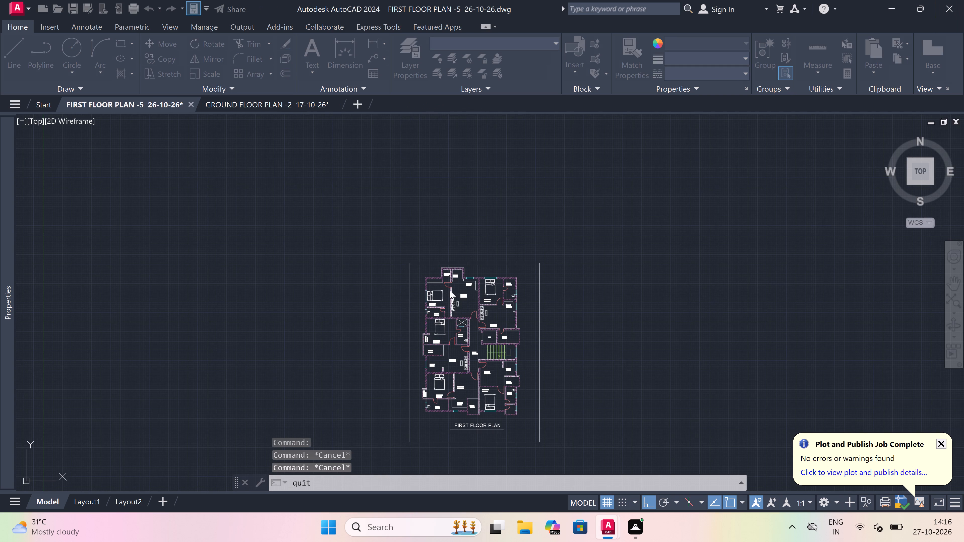
{"action": "left_click", "coordinate": [460, 291]}
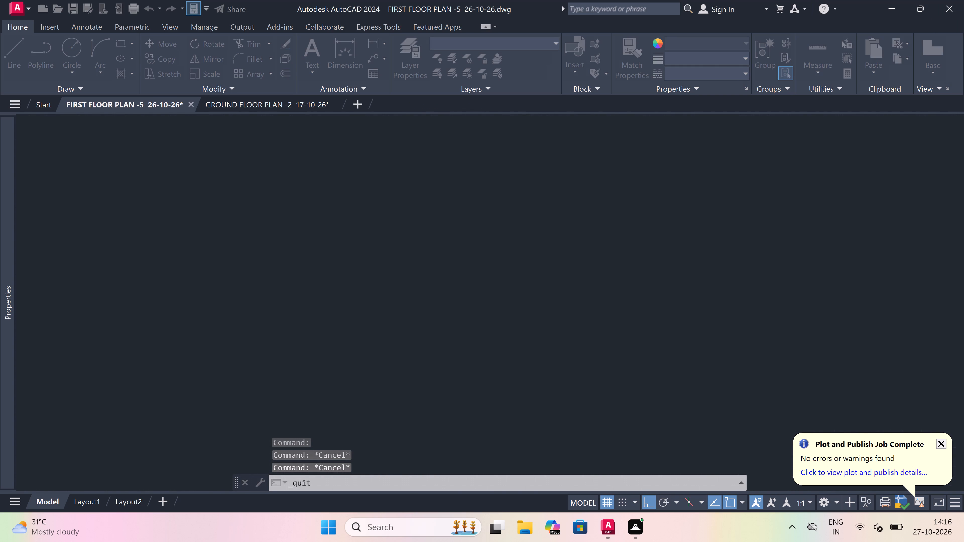
{"action": "left_click", "coordinate": [460, 292]}
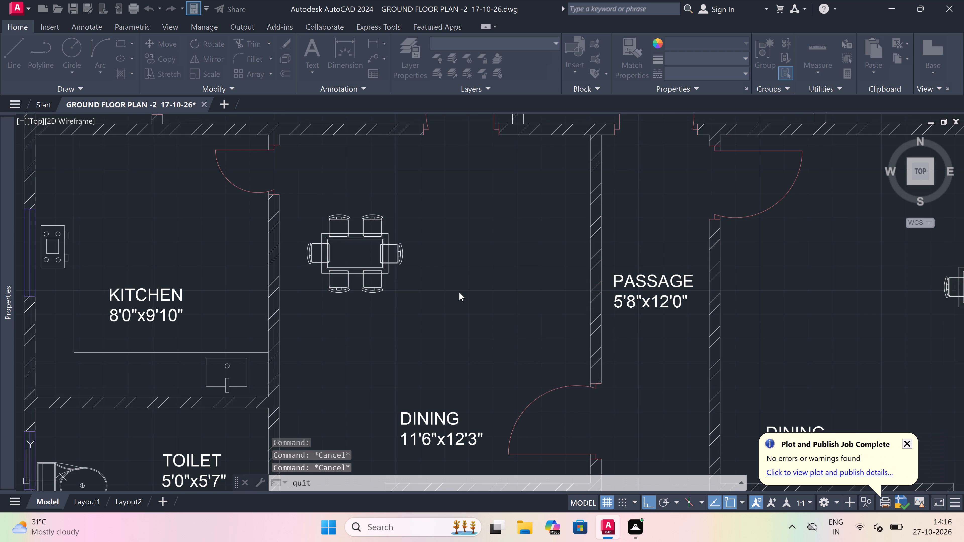